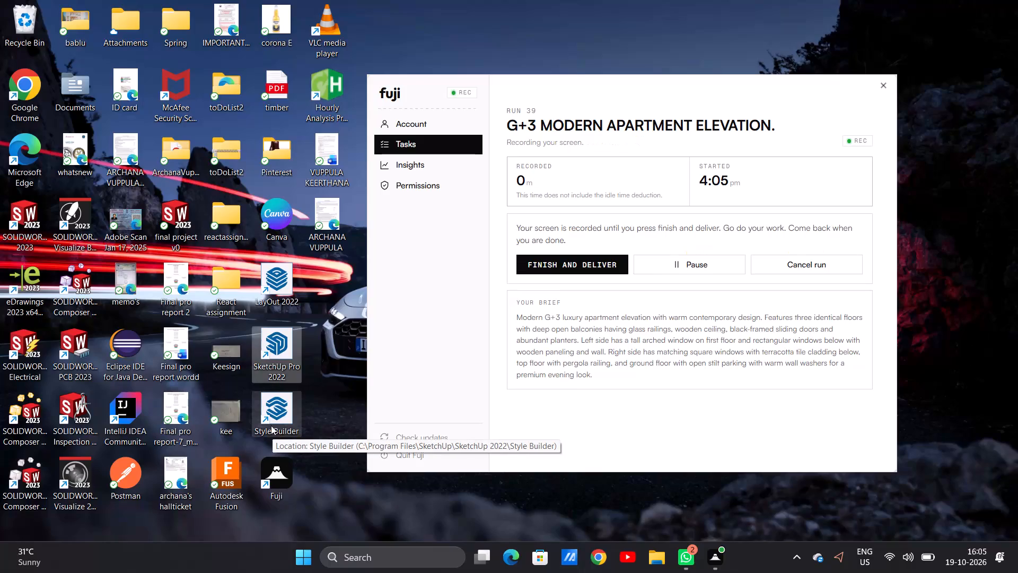
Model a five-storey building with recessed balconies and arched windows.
Launch SketchUp Pro 2022 from the desktop.
{"action": "double_click", "coordinate": [276, 360]}
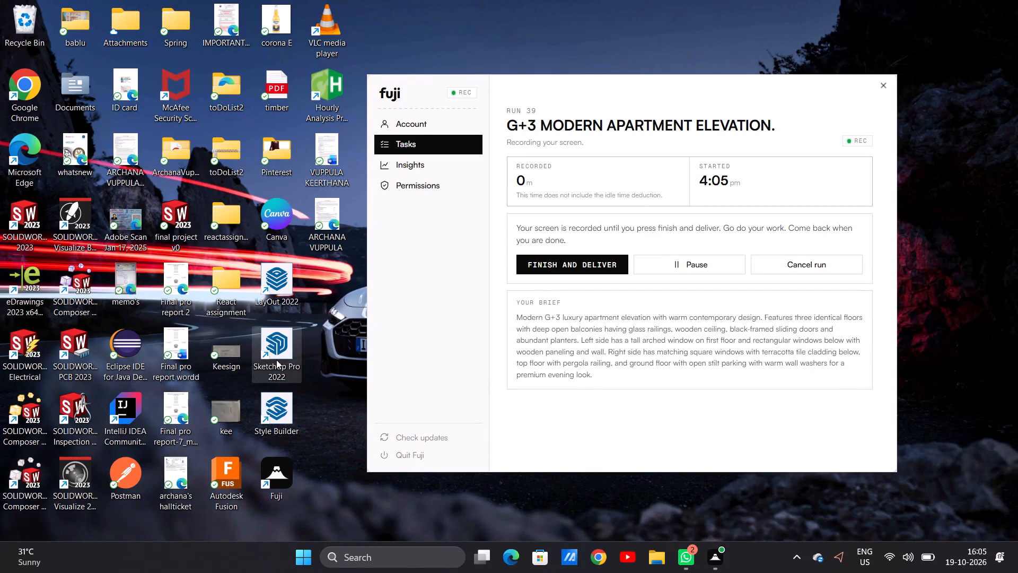
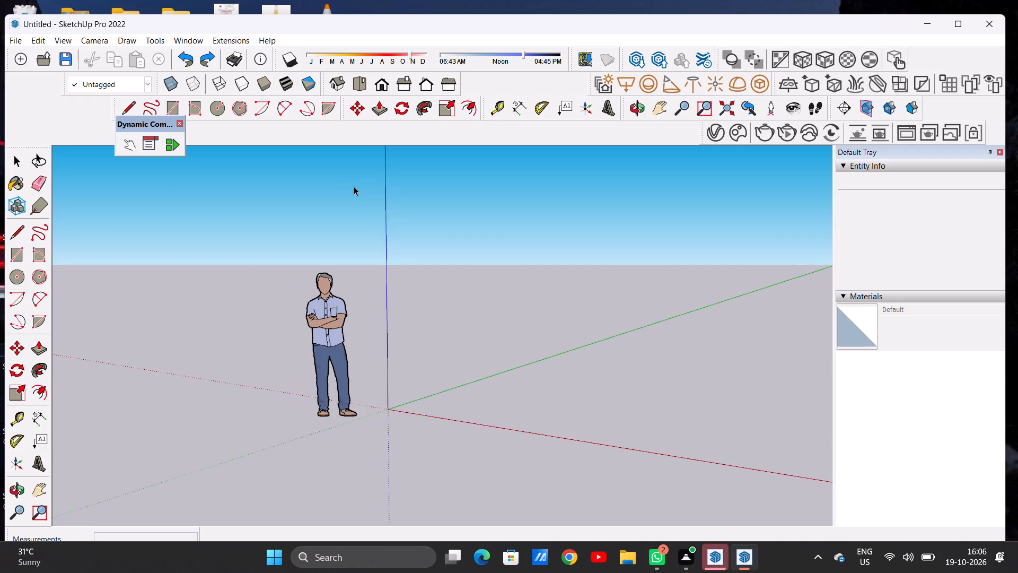
In top view, draw a rectangle about 12' 4" by 7' 7" on the ground plane beside the origin.
{"action": "left_click", "coordinate": [356, 82]}
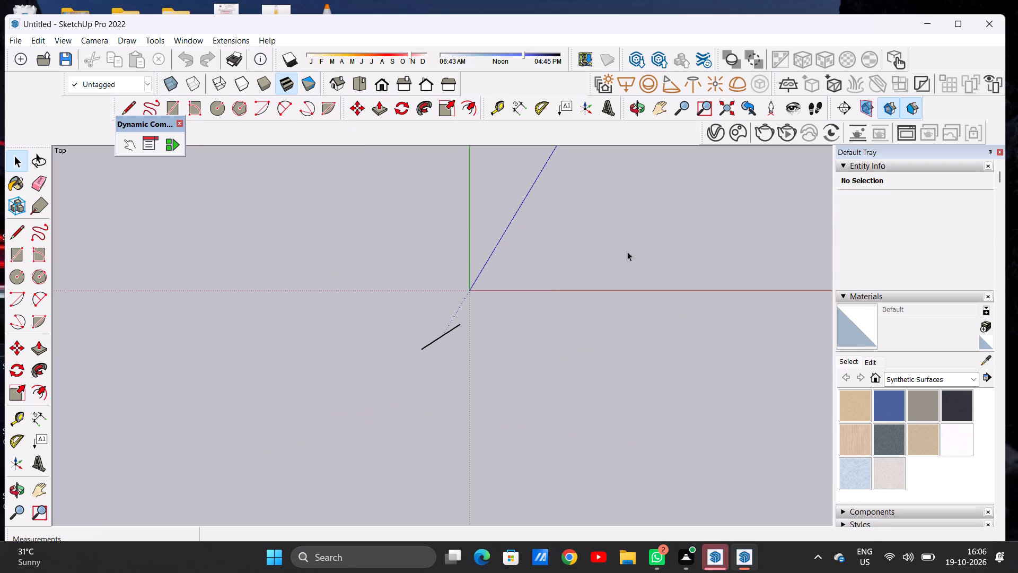
{"action": "scroll", "coordinate": [765, 241], "scroll_direction": "up", "scroll_amount": 15}
{"action": "scroll", "coordinate": [797, 246], "scroll_direction": "down", "scroll_amount": 1}
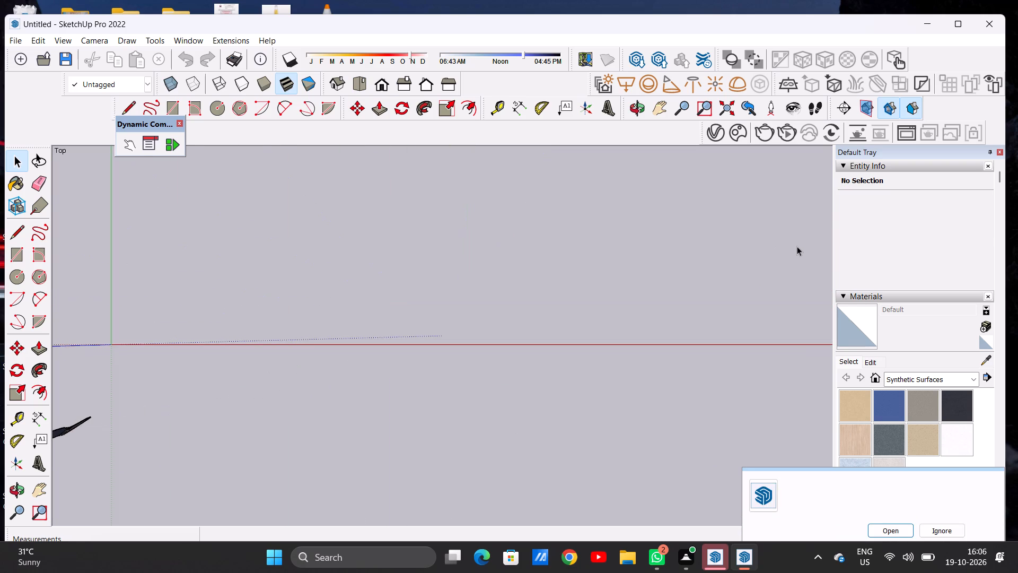
{"action": "scroll", "coordinate": [797, 246], "scroll_direction": "down", "scroll_amount": 1}
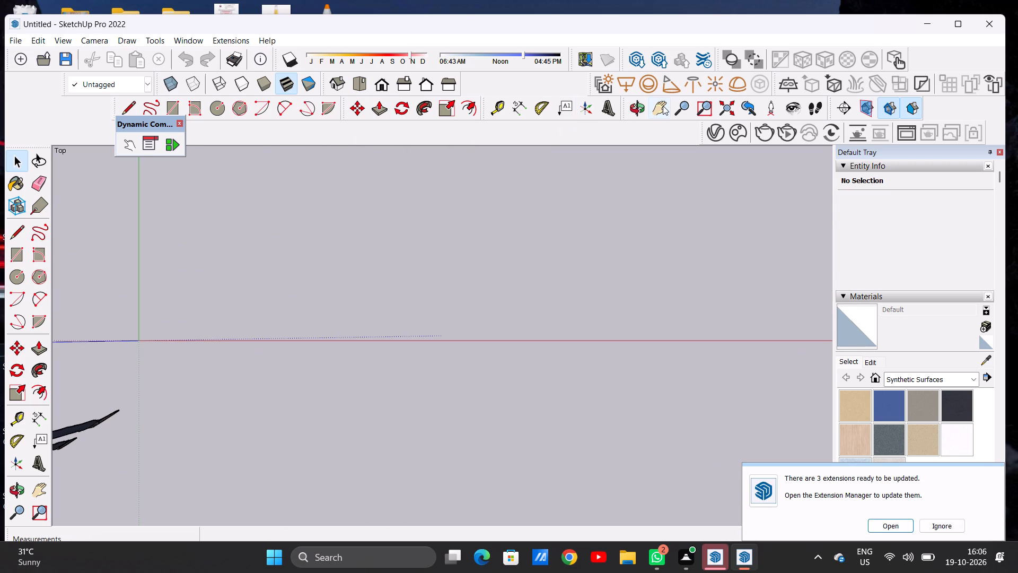
{"action": "left_click", "coordinate": [663, 106]}
{"action": "left_click_drag", "start_coordinate": [137, 332], "coordinate": [136, 353]}
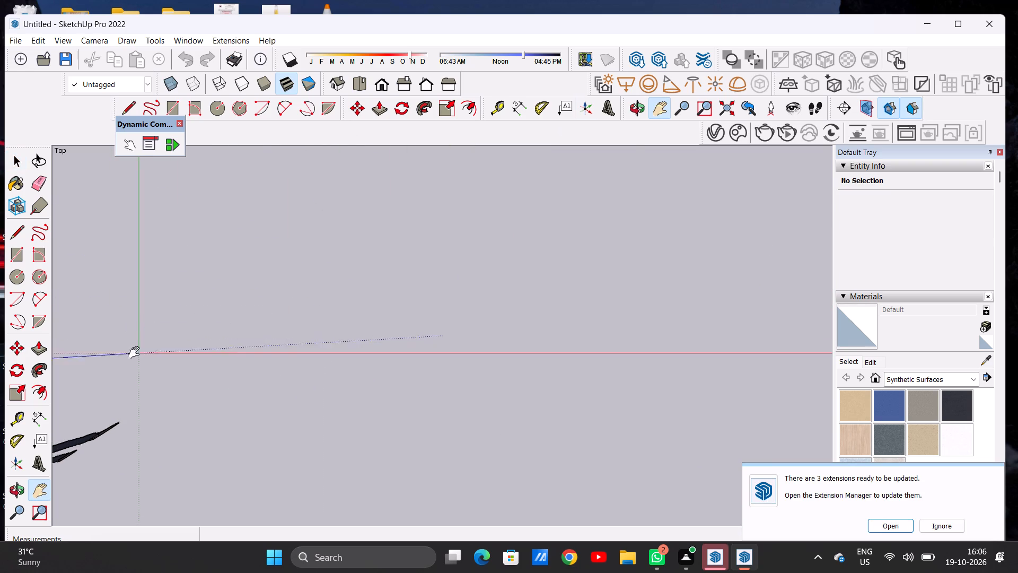
{"action": "left_click_drag", "start_coordinate": [136, 353], "coordinate": [72, 469]}
{"action": "left_click_drag", "start_coordinate": [139, 411], "coordinate": [109, 476]}
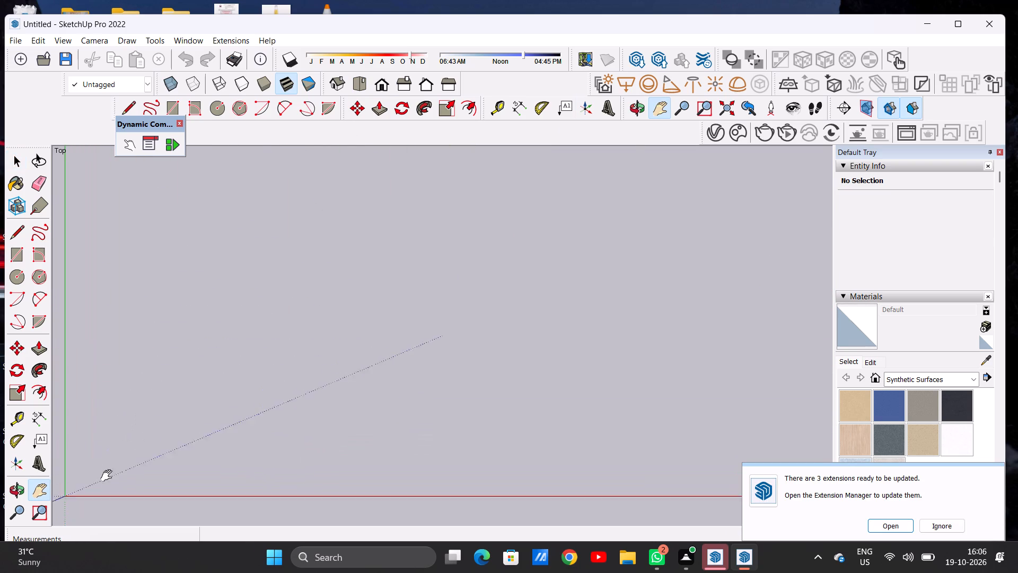
{"action": "left_click_drag", "start_coordinate": [109, 476], "coordinate": [108, 490]}
{"action": "key", "text": "space"}
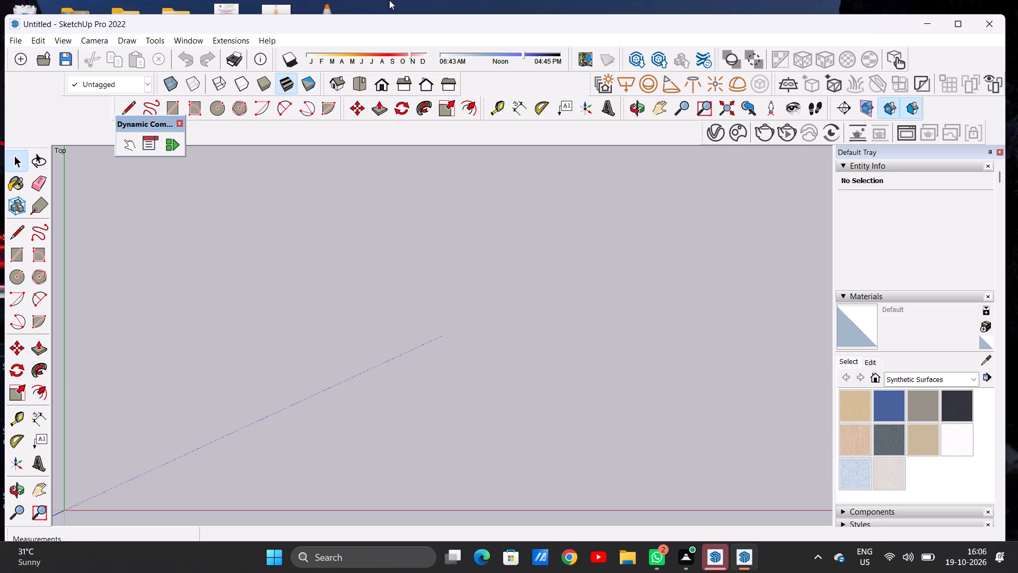
{"action": "left_click", "coordinate": [168, 109]}
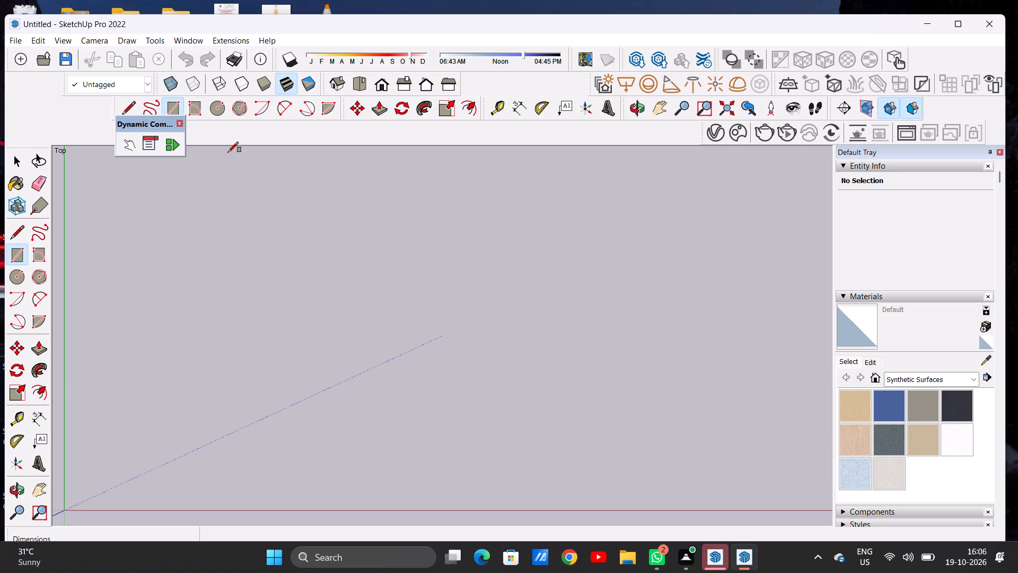
{"action": "left_click", "coordinate": [228, 154]}
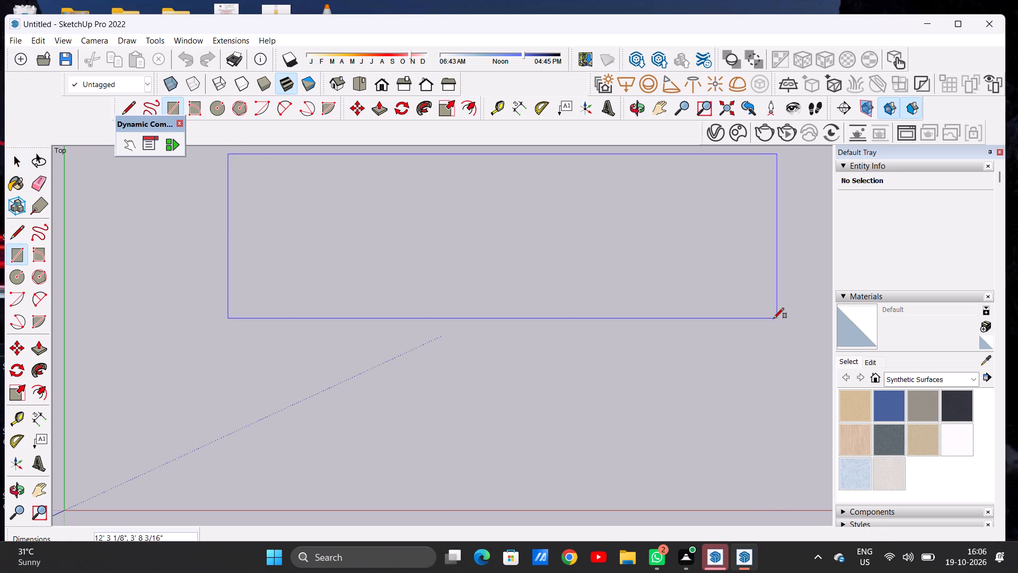
{"action": "left_click", "coordinate": [778, 491]}
{"action": "key", "text": "space"}
Select the whole rectangle with its edges and move it diagonally up and away from the origin.
{"action": "scroll", "coordinate": [339, 349], "scroll_direction": "down", "scroll_amount": 16}
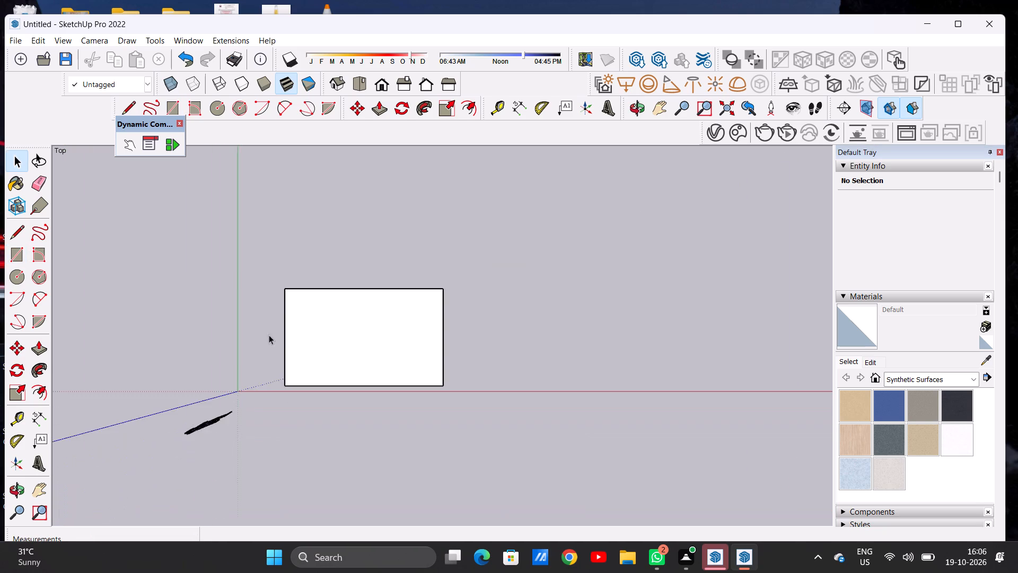
{"action": "scroll", "coordinate": [269, 335], "scroll_direction": "down", "scroll_amount": 6}
{"action": "scroll", "coordinate": [573, 228], "scroll_direction": "up", "scroll_amount": 7}
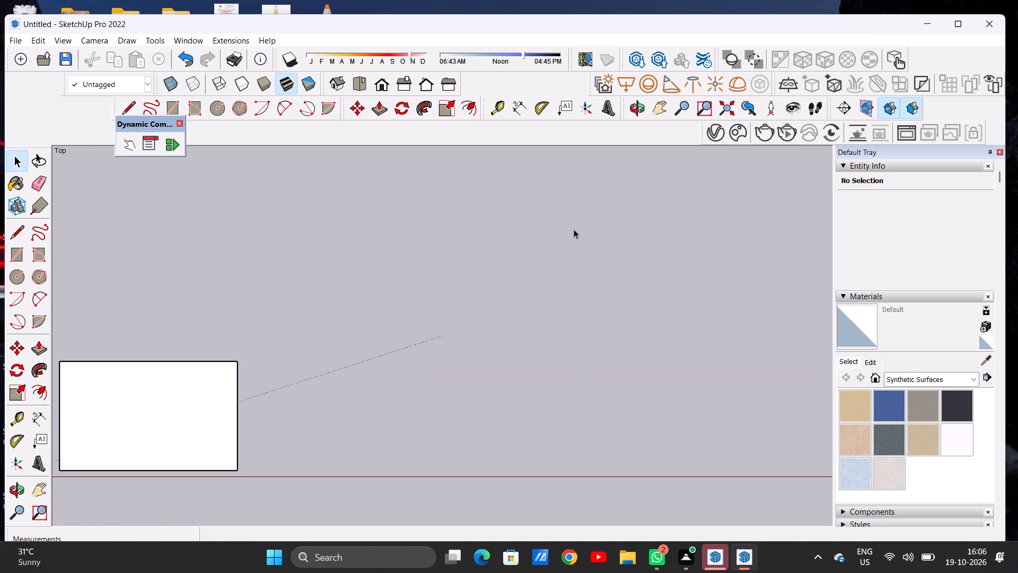
{"action": "triple_click", "coordinate": [224, 371]}
{"action": "left_click", "coordinate": [224, 371]}
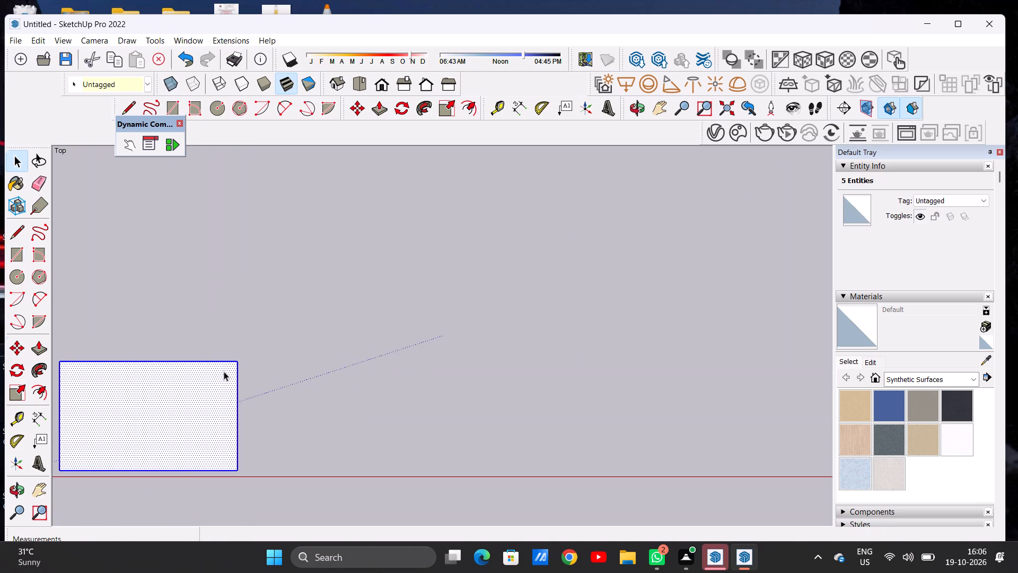
{"action": "key", "text": "m"}
{"action": "left_click", "coordinate": [231, 360]}
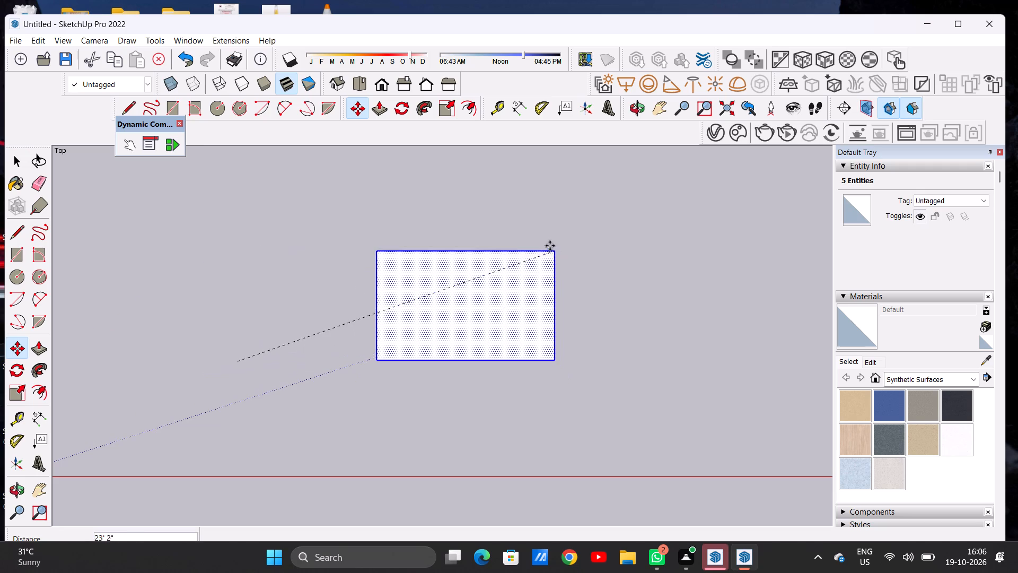
{"action": "left_click", "coordinate": [519, 247]}
{"action": "key", "text": "space"}
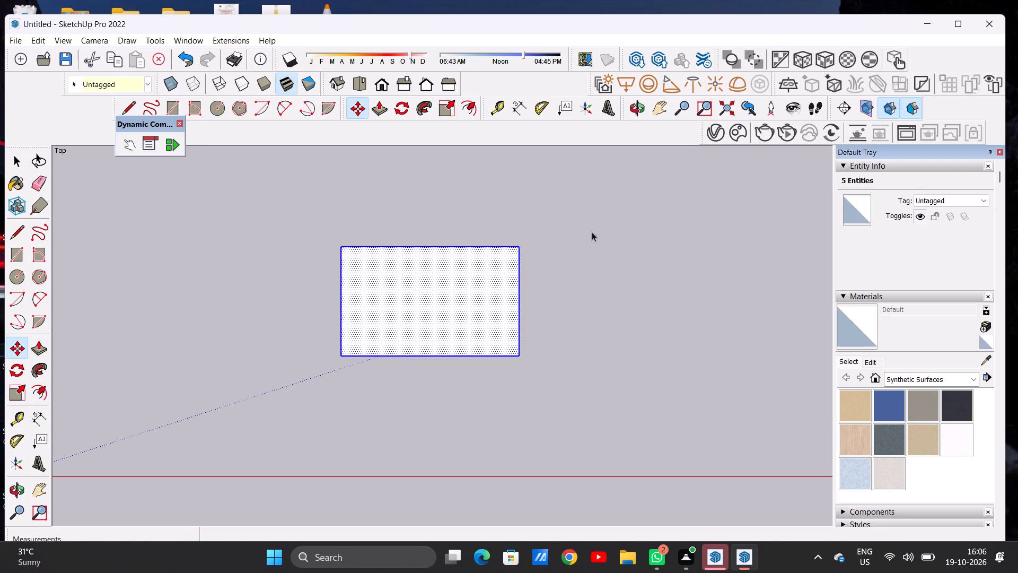
{"action": "left_click", "coordinate": [602, 232]}
Draw a full-width rectangle along the face's upper edge, bringing the overall depth to about 9' 11".
{"action": "scroll", "coordinate": [378, 307], "scroll_direction": "up", "scroll_amount": 4}
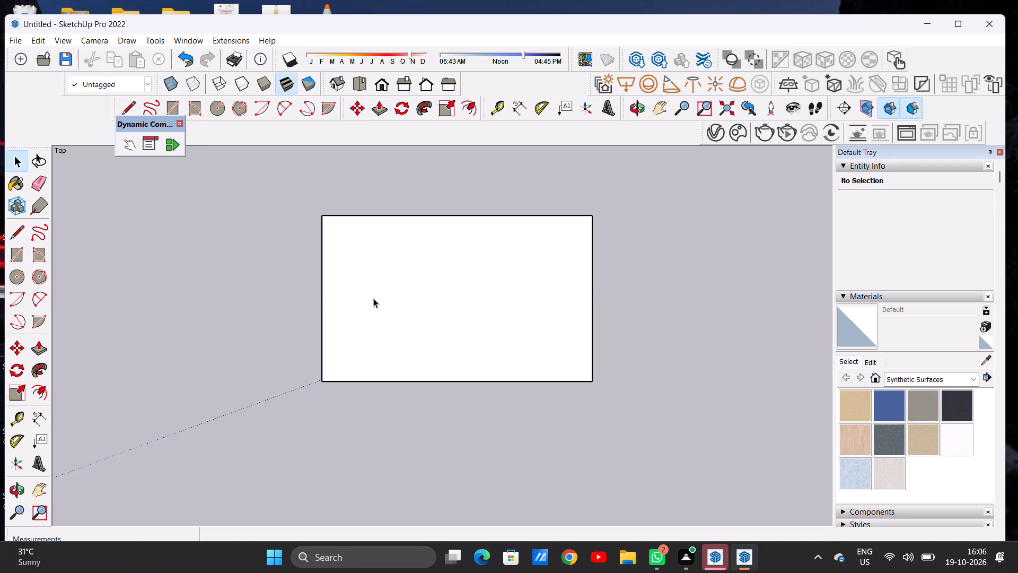
{"action": "scroll", "coordinate": [372, 423], "scroll_direction": "down", "scroll_amount": 5}
{"action": "scroll", "coordinate": [416, 345], "scroll_direction": "up", "scroll_amount": 3}
{"action": "key", "text": "r"}
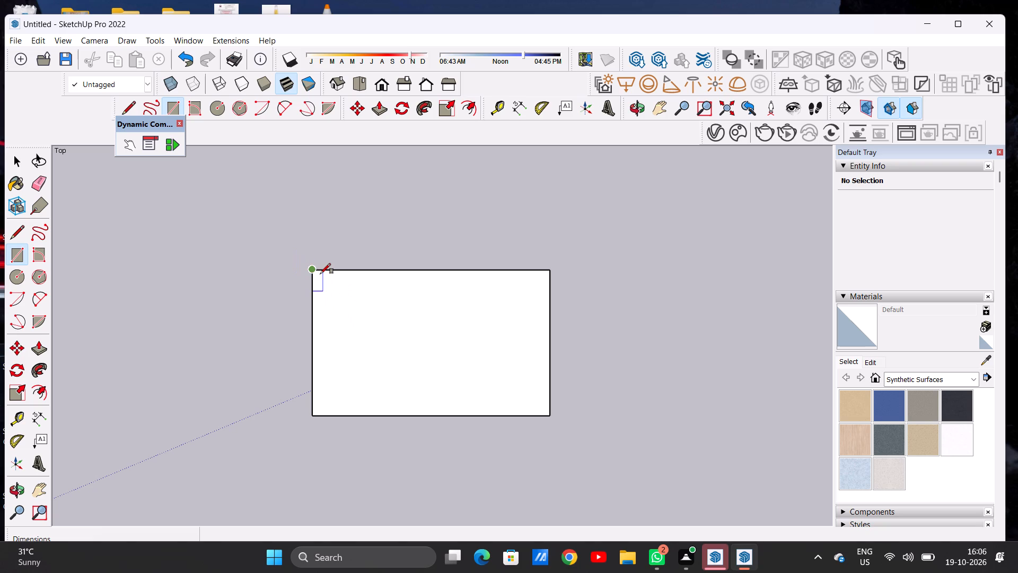
{"action": "left_click", "coordinate": [317, 268]}
{"action": "left_click", "coordinate": [550, 272]}
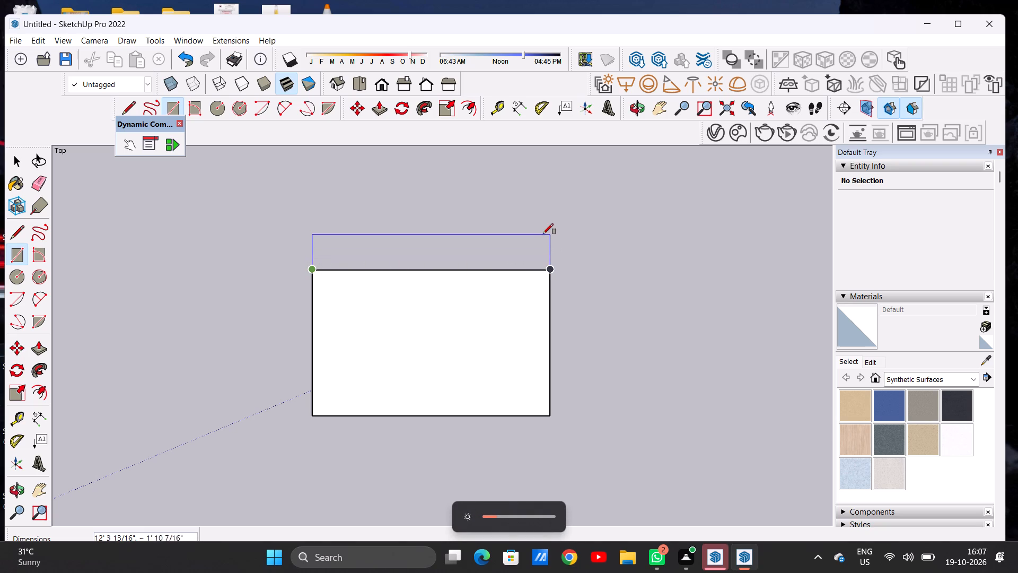
{"action": "left_click", "coordinate": [544, 225]}
Draw an adjoining rectangle about 10' 11" wide by 9' 11" deep along the right side of the two stacked faces.
{"action": "left_click", "coordinate": [551, 224]}
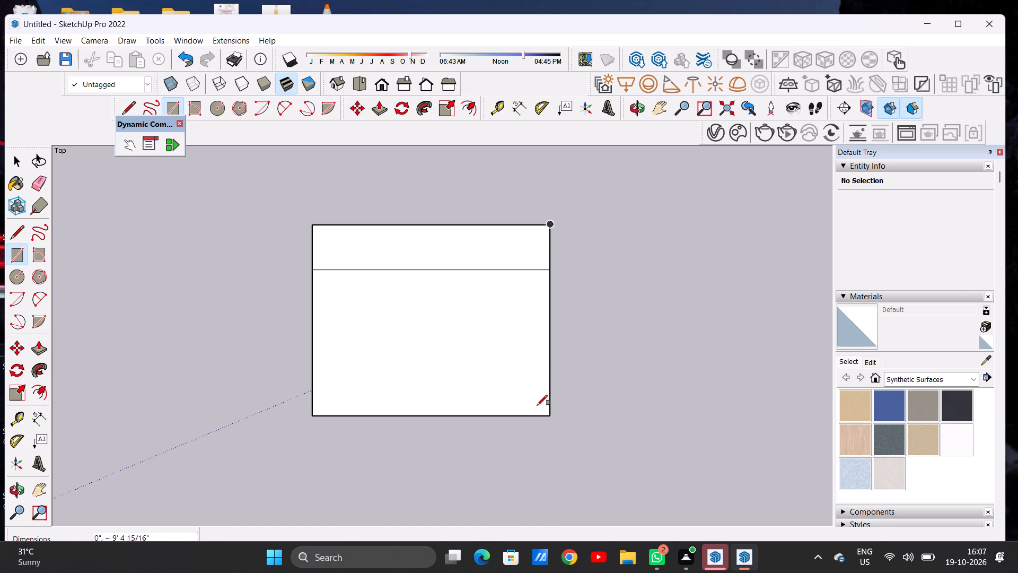
{"action": "left_click", "coordinate": [551, 414]}
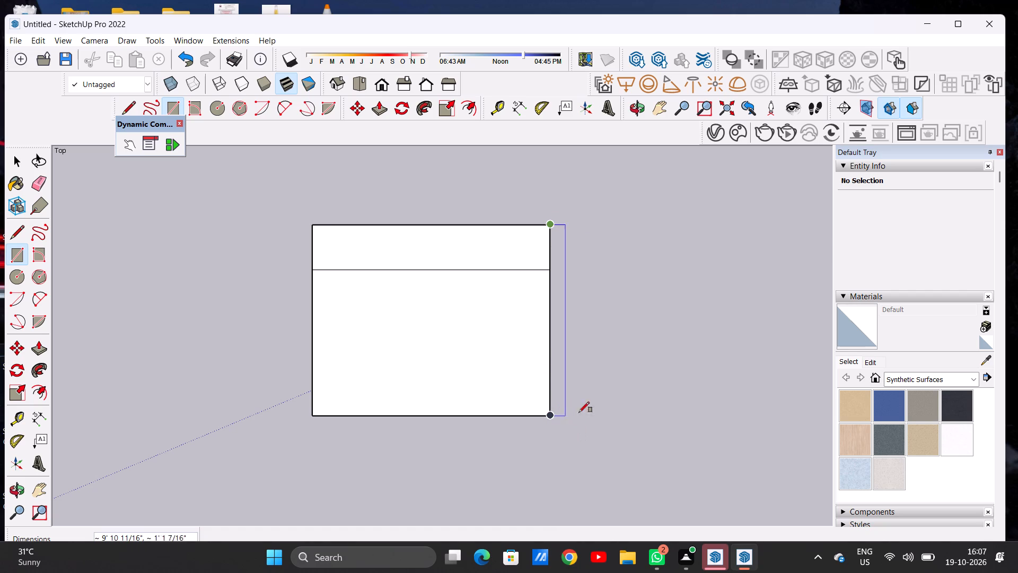
{"action": "left_click", "coordinate": [760, 406]}
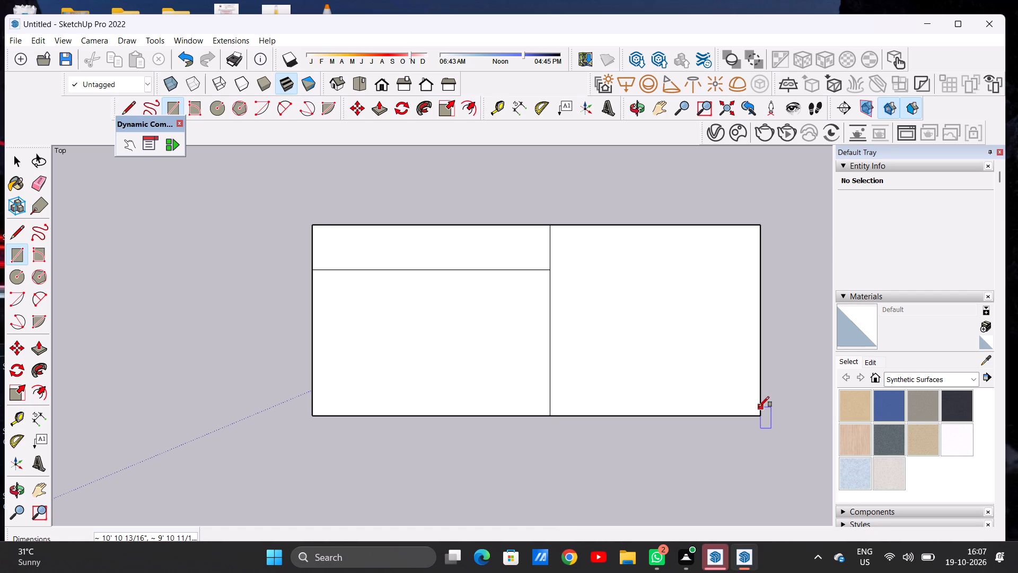
{"action": "key", "text": "space"}
Erase the inner dividing lines so the adjoining rectangles merge into a single face.
{"action": "scroll", "coordinate": [564, 412], "scroll_direction": "down", "scroll_amount": 4}
{"action": "scroll", "coordinate": [541, 374], "scroll_direction": "up", "scroll_amount": 9}
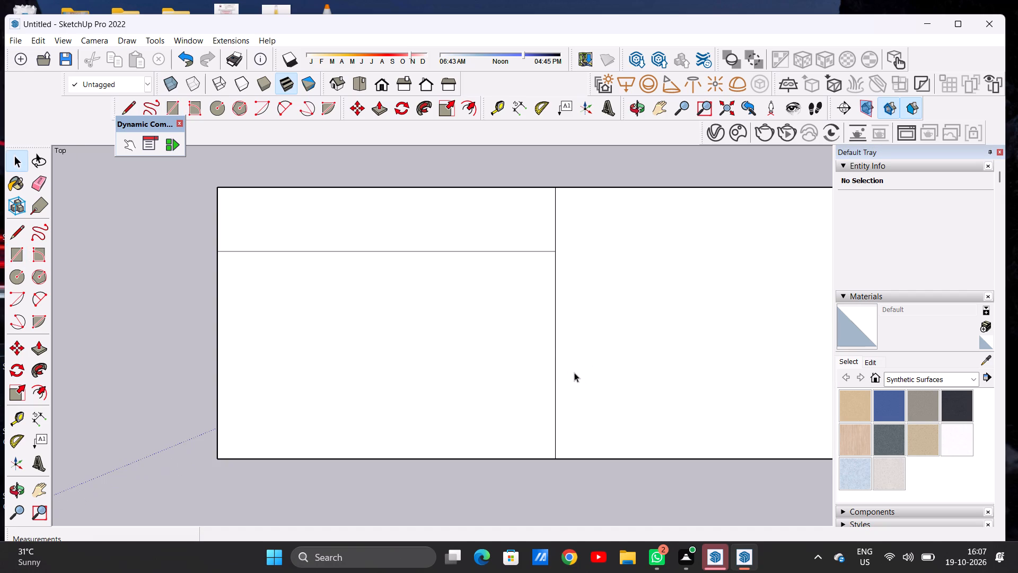
{"action": "key", "text": "e"}
{"action": "left_click_drag", "start_coordinate": [530, 247], "coordinate": [567, 247]}
{"action": "left_click_drag", "start_coordinate": [548, 240], "coordinate": [547, 268]}
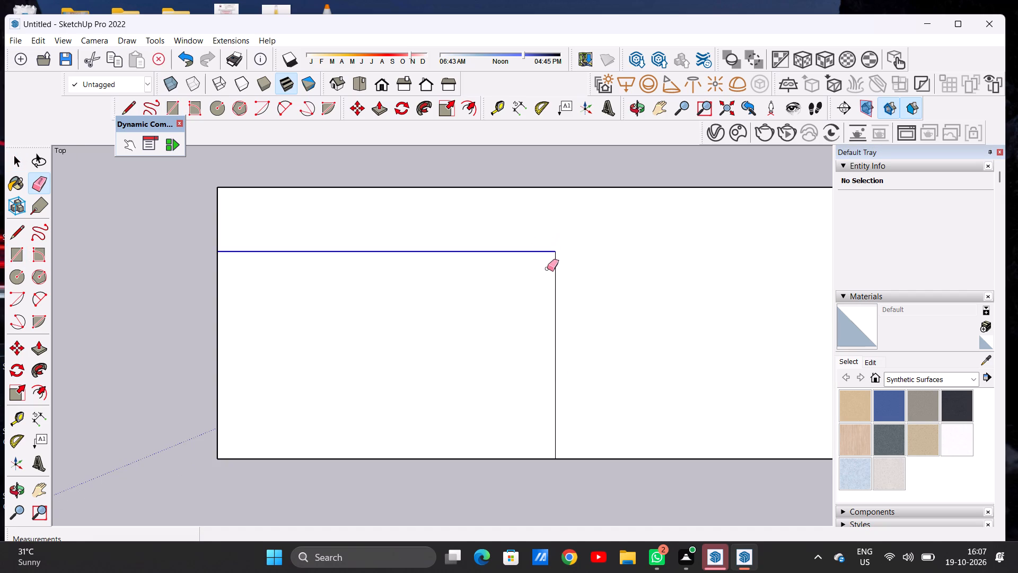
{"action": "left_click_drag", "start_coordinate": [555, 272], "coordinate": [549, 285]}
{"action": "key", "text": "space"}
Draw a rectangle about 23' 3" by 3' 1" along the full upper edge of the merged face.
{"action": "scroll", "coordinate": [352, 335], "scroll_direction": "down", "scroll_amount": 2}
{"action": "scroll", "coordinate": [348, 341], "scroll_direction": "up", "scroll_amount": 1}
{"action": "scroll", "coordinate": [348, 341], "scroll_direction": "down", "scroll_amount": 9}
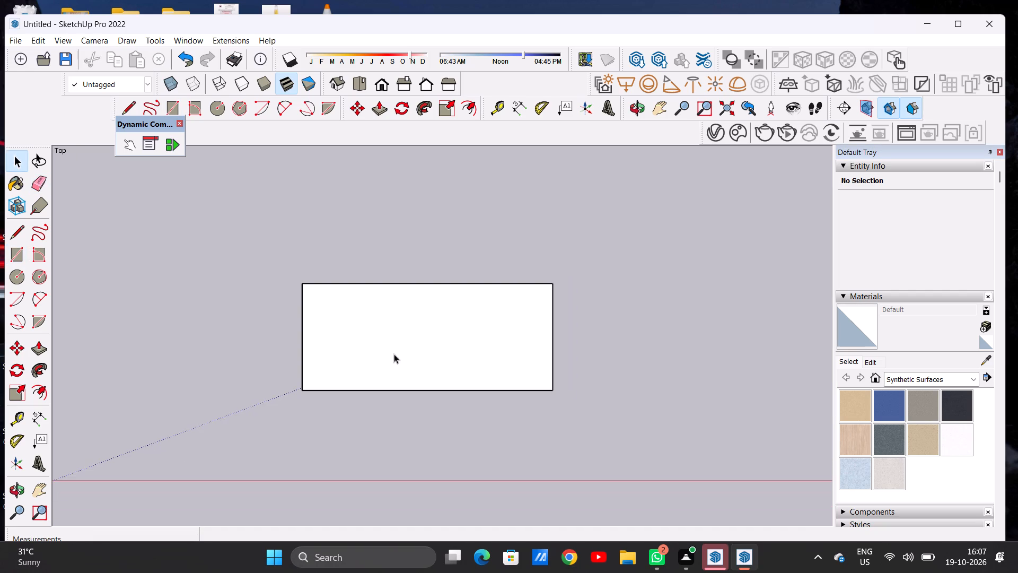
{"action": "scroll", "coordinate": [394, 354], "scroll_direction": "down", "scroll_amount": 2}
{"action": "scroll", "coordinate": [390, 337], "scroll_direction": "up", "scroll_amount": 7}
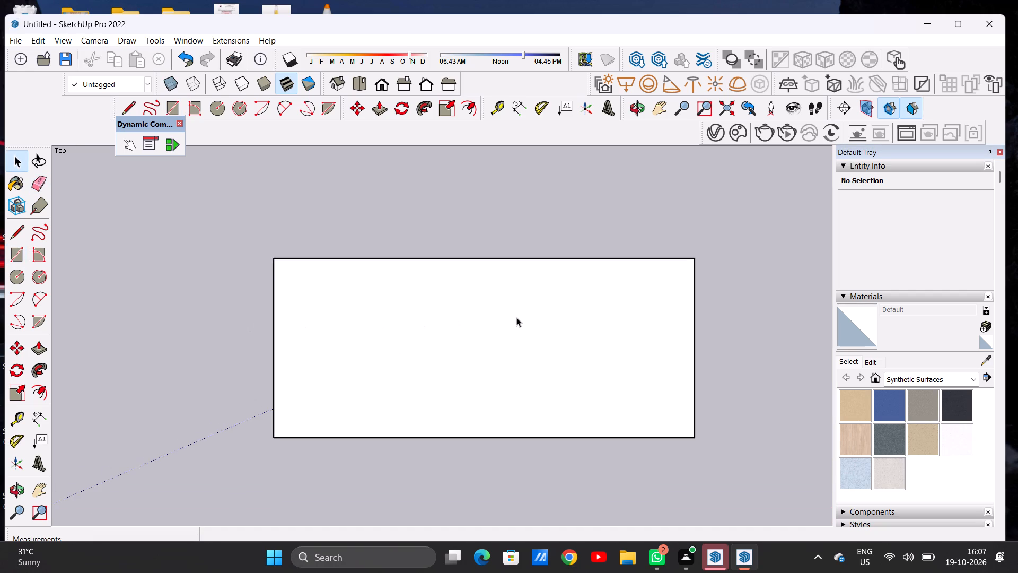
{"action": "scroll", "coordinate": [444, 295], "scroll_direction": "up", "scroll_amount": 1}
{"action": "key", "text": "r"}
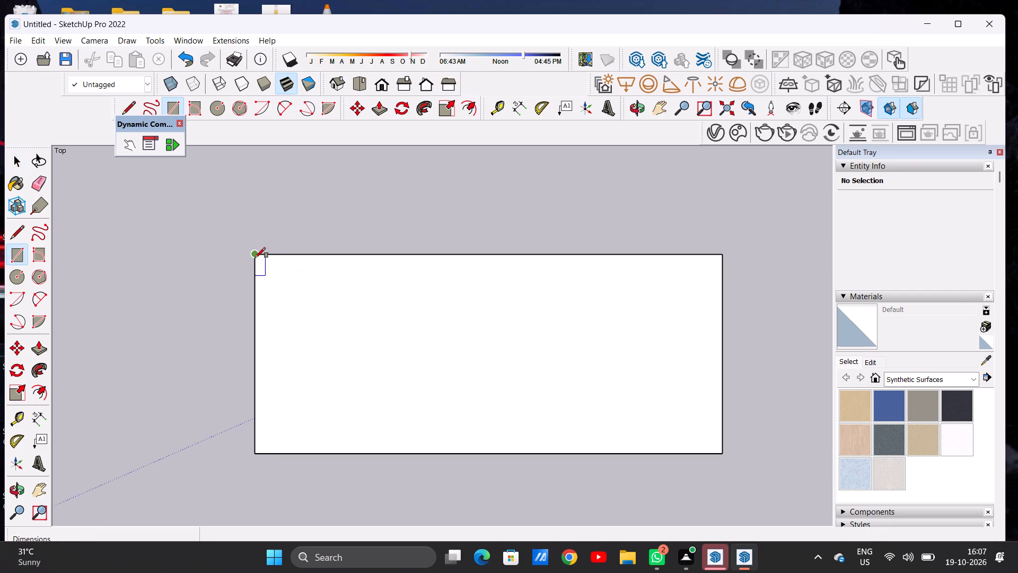
{"action": "left_click", "coordinate": [254, 255]}
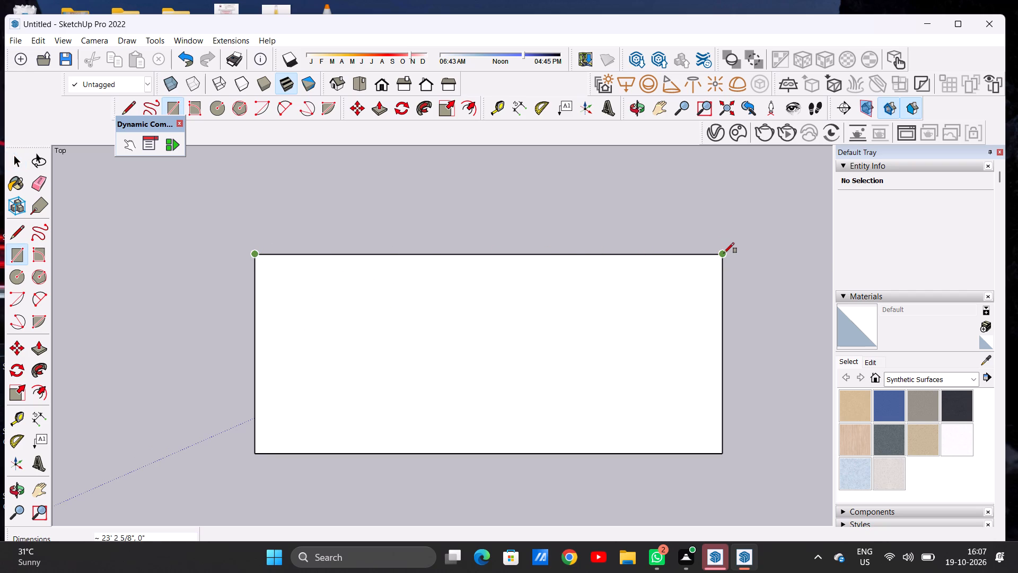
{"action": "left_click", "coordinate": [724, 253]}
{"action": "left_click", "coordinate": [721, 193]}
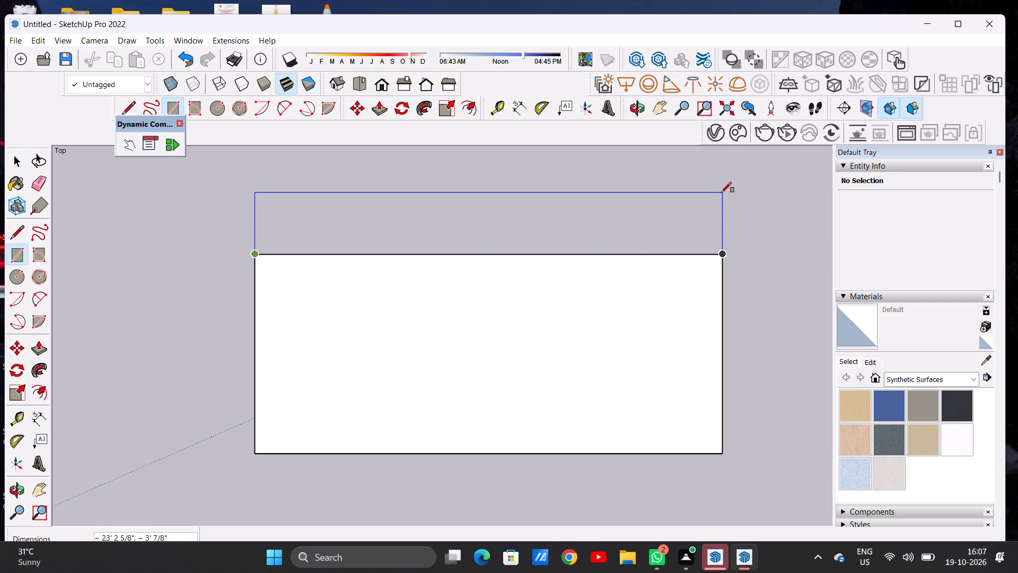
{"action": "key", "text": "space"}
Erase the horizontal dividing line between the added strip and the main face.
{"action": "key", "text": "e"}
{"action": "left_click_drag", "start_coordinate": [525, 233], "coordinate": [527, 250]}
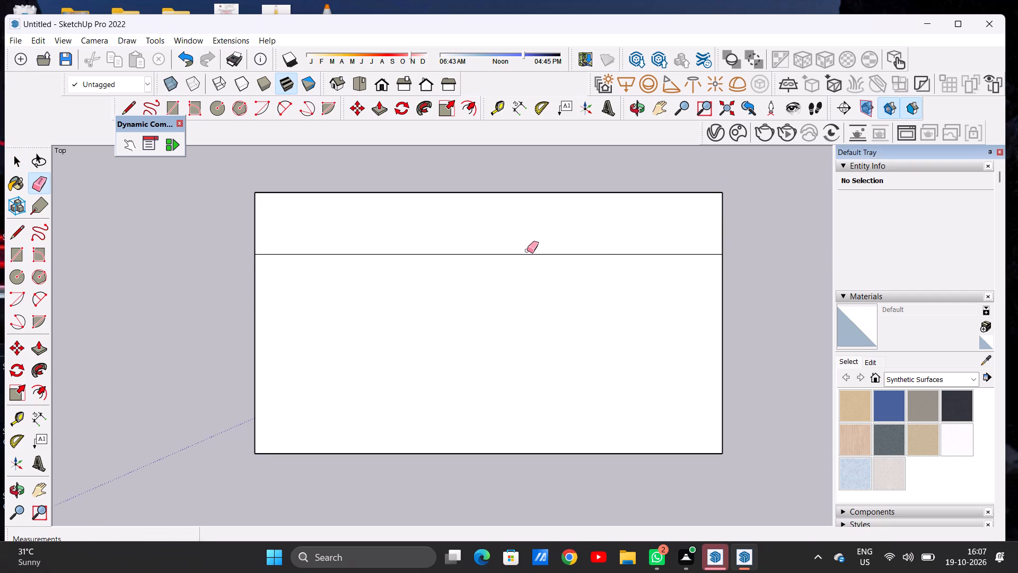
{"action": "left_click_drag", "start_coordinate": [527, 250], "coordinate": [526, 268]}
{"action": "scroll", "coordinate": [406, 358], "scroll_direction": "down", "scroll_amount": 9}
{"action": "scroll", "coordinate": [494, 342], "scroll_direction": "up", "scroll_amount": 5}
{"action": "key", "text": "space"}
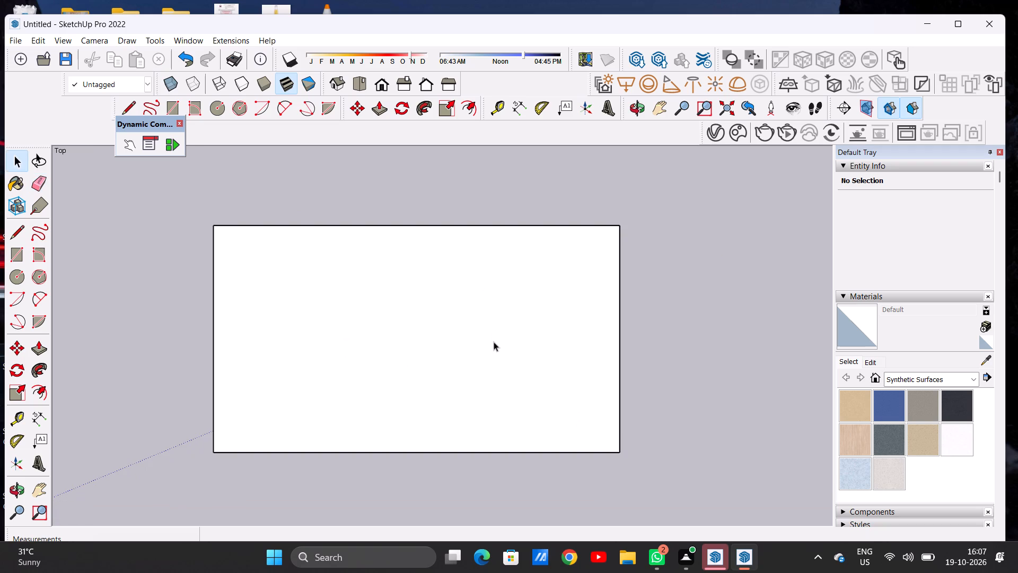
Extend the face with a rectangle about 5' 5" wide by 13' deep along its right edge, erasing the dividing line.
{"action": "type", "text": "R"}
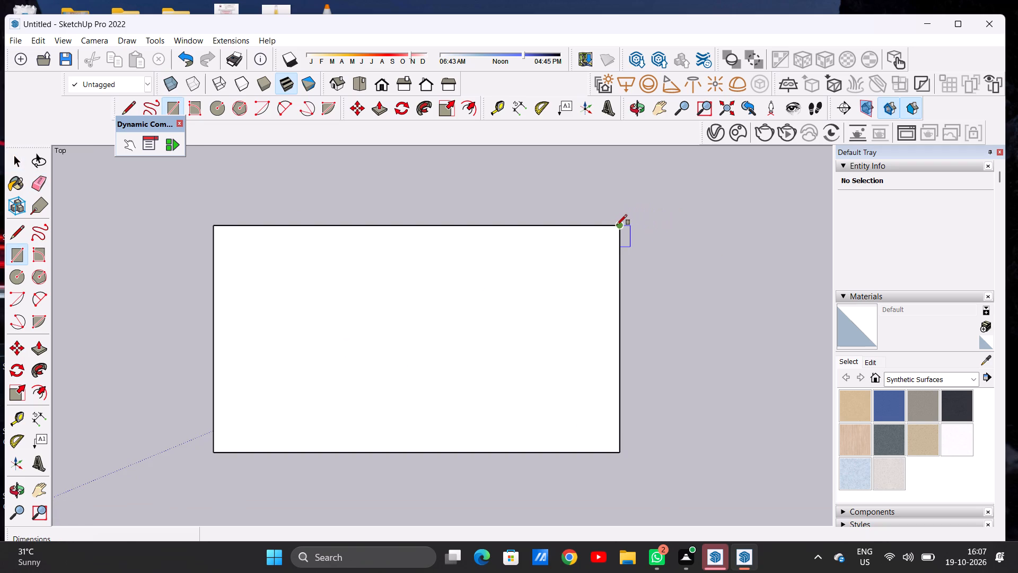
{"action": "left_click", "coordinate": [617, 225]}
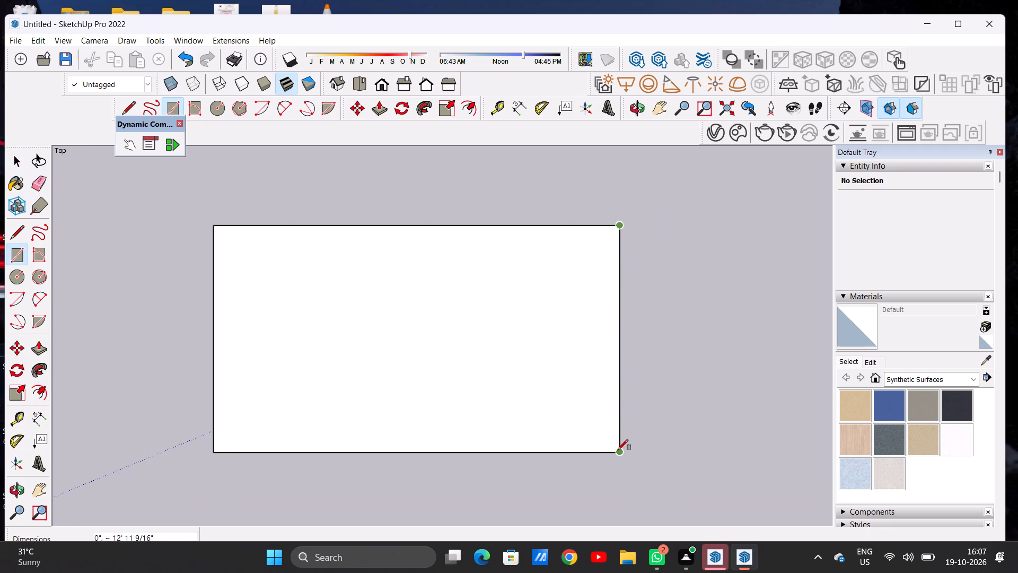
{"action": "left_click", "coordinate": [618, 450]}
{"action": "left_click", "coordinate": [713, 444]}
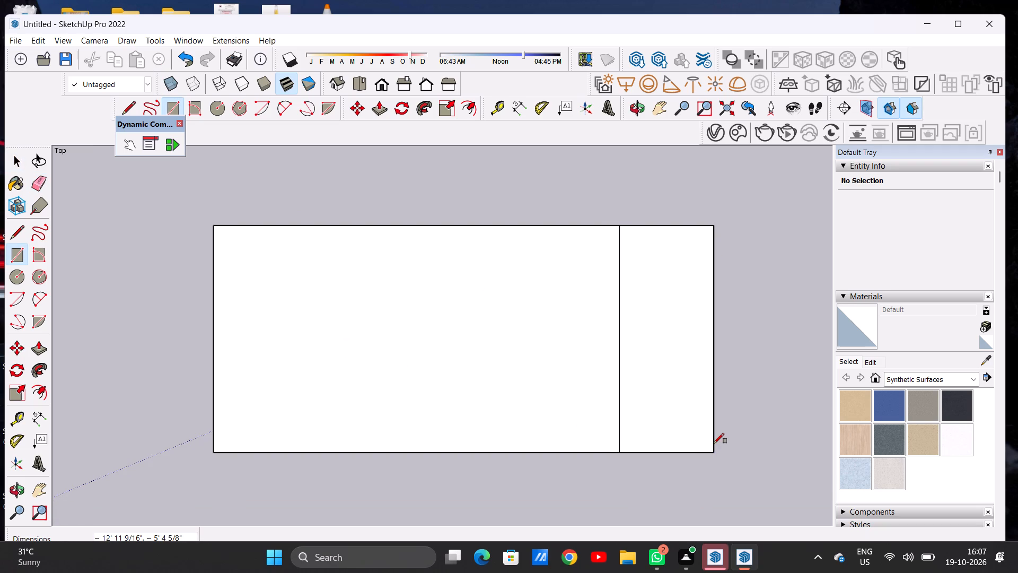
{"action": "key", "text": "space"}
{"action": "key", "text": "e"}
{"action": "left_click_drag", "start_coordinate": [568, 320], "coordinate": [629, 323]}
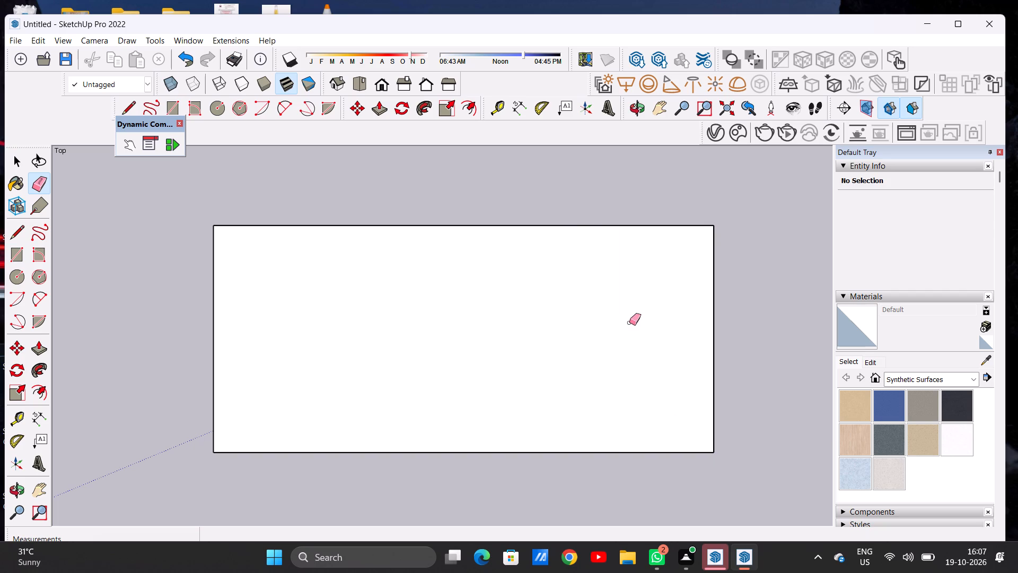
{"action": "key", "text": "space"}
Extend the face with a rectangle about 28' 7" by 2' 11" along its full upper edge, erasing the dividing line.
{"action": "scroll", "coordinate": [501, 363], "scroll_direction": "down", "scroll_amount": 8}
{"action": "scroll", "coordinate": [512, 352], "scroll_direction": "up", "scroll_amount": 6}
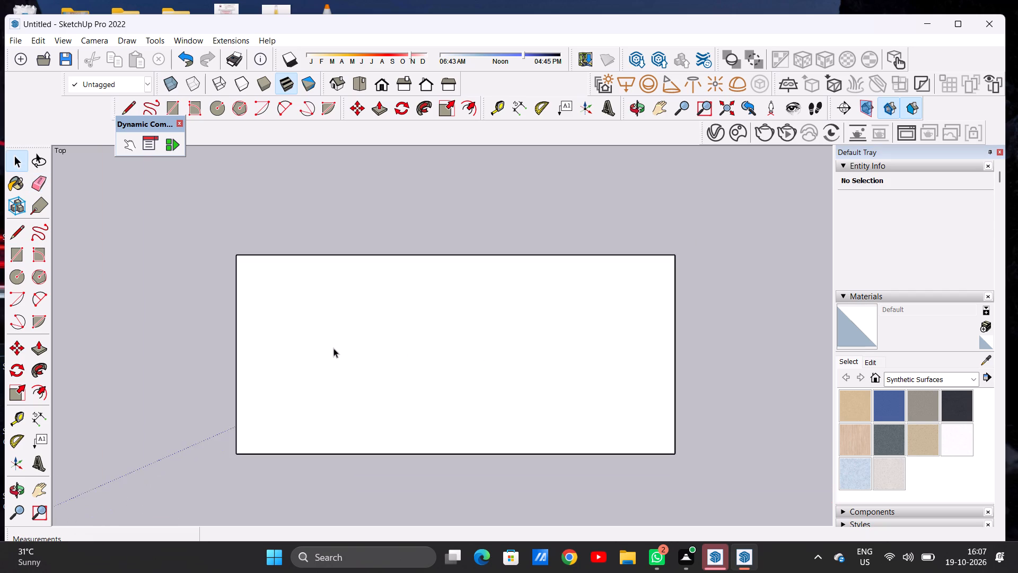
{"action": "scroll", "coordinate": [334, 348], "scroll_direction": "up", "scroll_amount": 1}
{"action": "key", "text": "r"}
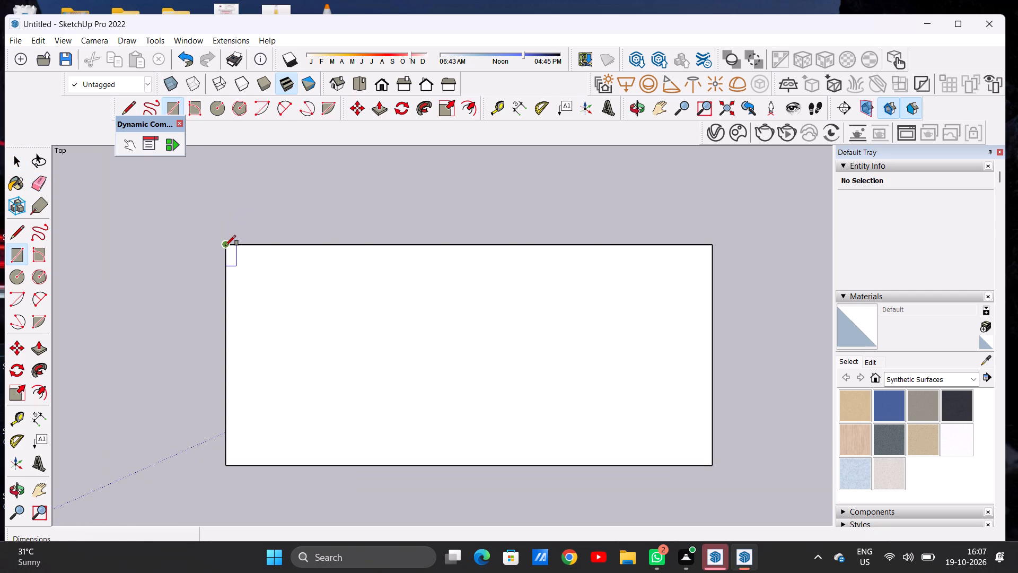
{"action": "left_click", "coordinate": [225, 246]}
{"action": "left_click", "coordinate": [709, 245]}
{"action": "left_click", "coordinate": [712, 195]}
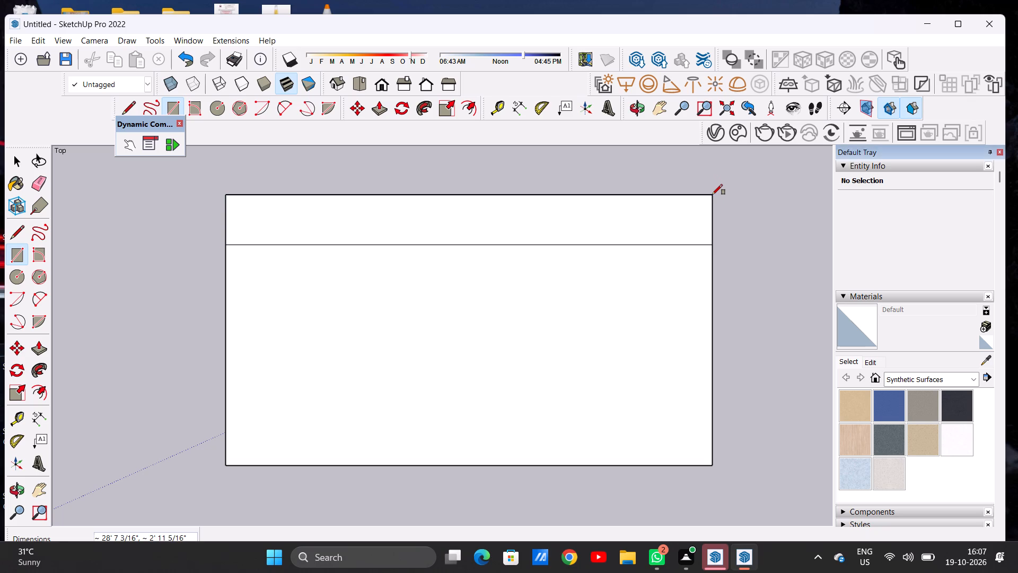
{"action": "key", "text": "space"}
{"action": "key", "text": "e"}
{"action": "left_click_drag", "start_coordinate": [598, 239], "coordinate": [586, 260]}
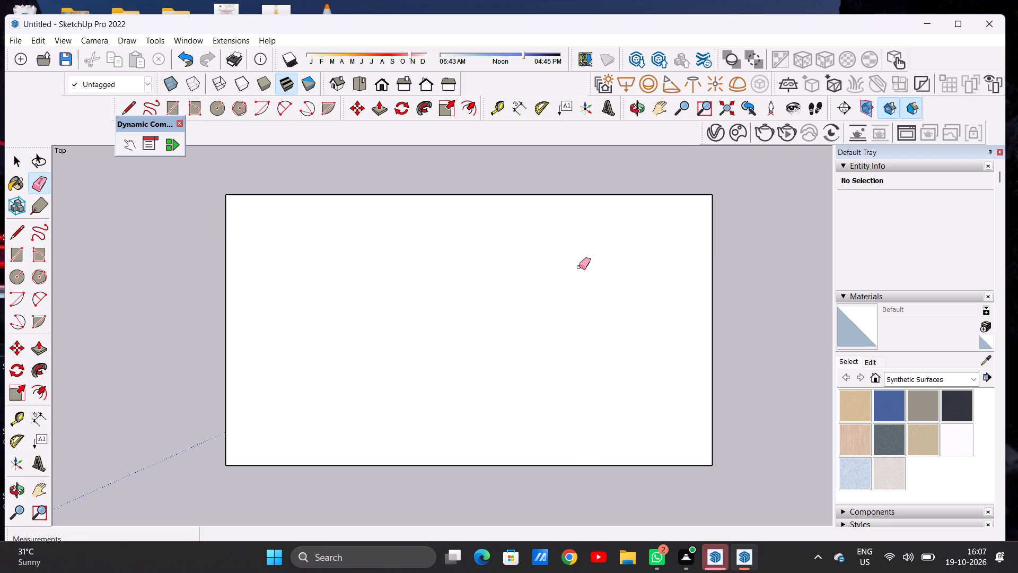
{"action": "key", "text": "space"}
Extend the face with a rectangle about 8' 6" wide by 15' 11" deep along its right edge, erasing the dividing line.
{"action": "scroll", "coordinate": [428, 304], "scroll_direction": "down", "scroll_amount": 9}
{"action": "scroll", "coordinate": [493, 350], "scroll_direction": "up", "scroll_amount": 3}
{"action": "scroll", "coordinate": [494, 328], "scroll_direction": "down", "scroll_amount": 1}
{"action": "scroll", "coordinate": [475, 299], "scroll_direction": "up", "scroll_amount": 3}
{"action": "key", "text": "r"}
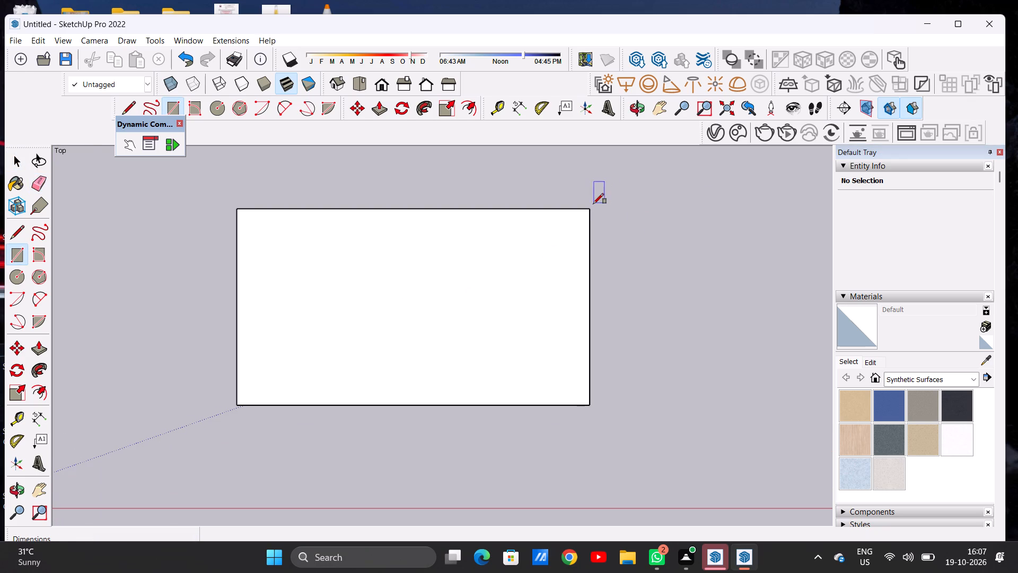
{"action": "left_click", "coordinate": [589, 208]}
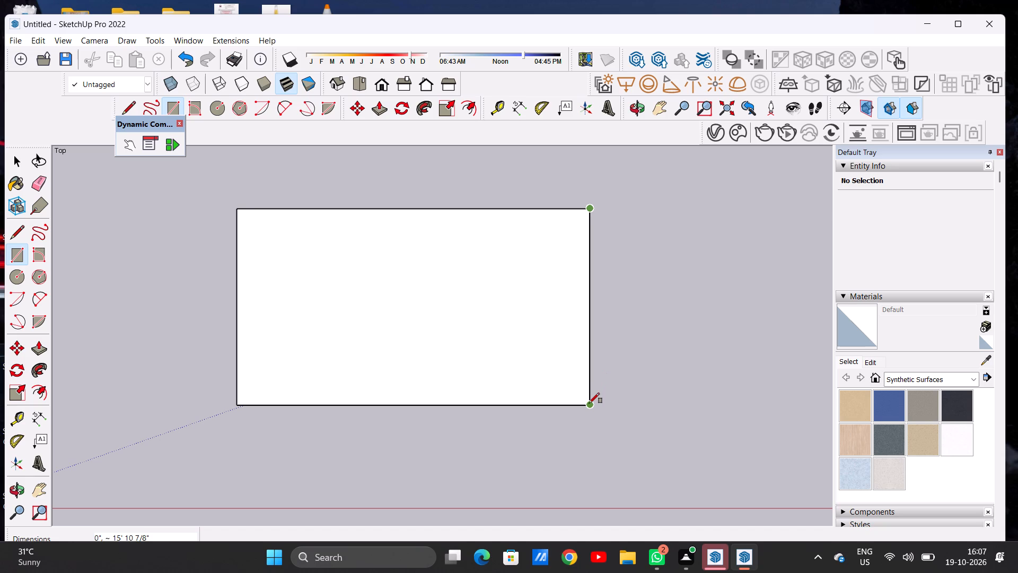
{"action": "left_click", "coordinate": [589, 403]}
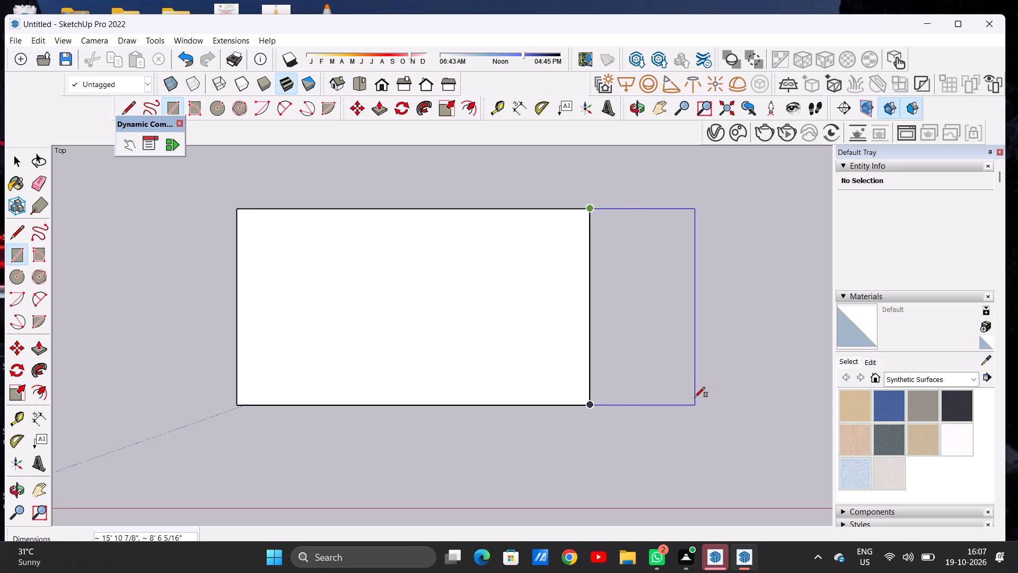
{"action": "left_click", "coordinate": [695, 397]}
{"action": "key", "text": "space"}
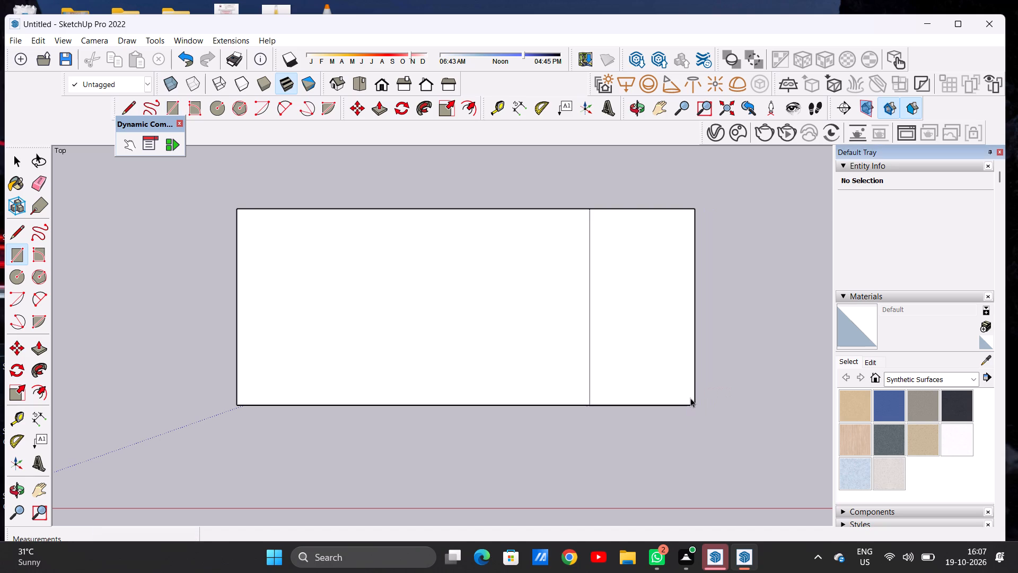
{"action": "key", "text": "e"}
{"action": "left_click_drag", "start_coordinate": [610, 339], "coordinate": [572, 338]}
{"action": "key", "text": "space"}
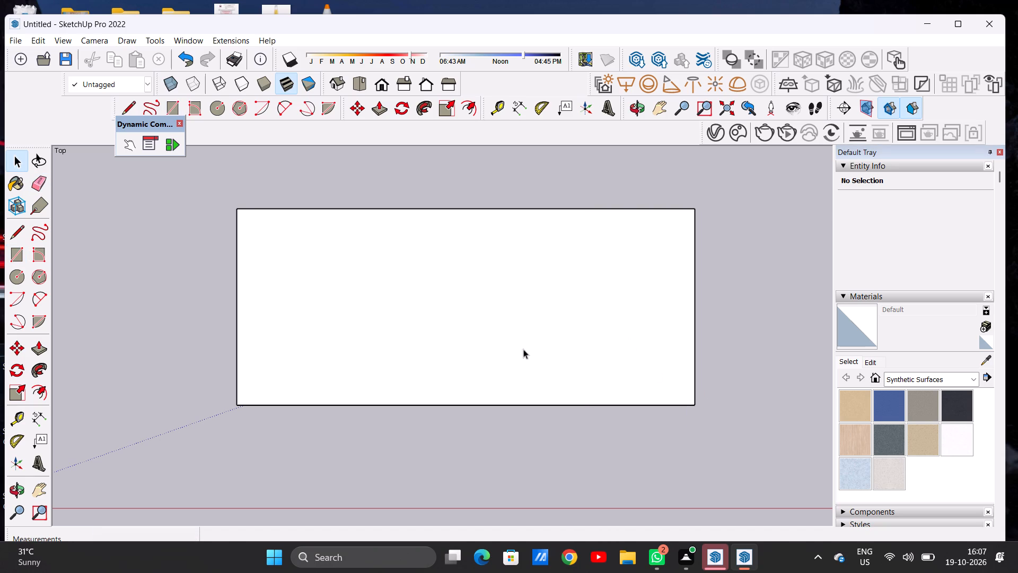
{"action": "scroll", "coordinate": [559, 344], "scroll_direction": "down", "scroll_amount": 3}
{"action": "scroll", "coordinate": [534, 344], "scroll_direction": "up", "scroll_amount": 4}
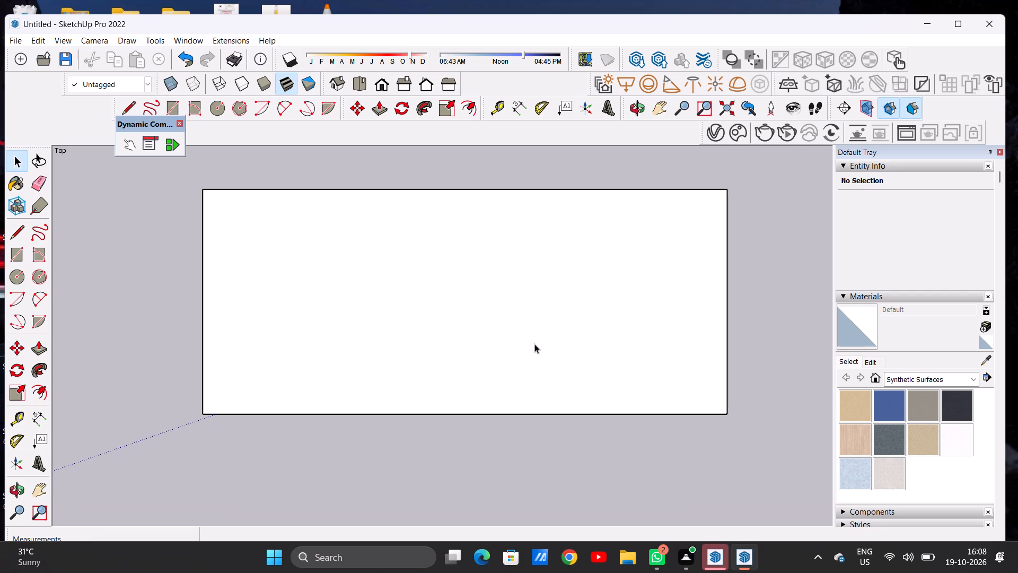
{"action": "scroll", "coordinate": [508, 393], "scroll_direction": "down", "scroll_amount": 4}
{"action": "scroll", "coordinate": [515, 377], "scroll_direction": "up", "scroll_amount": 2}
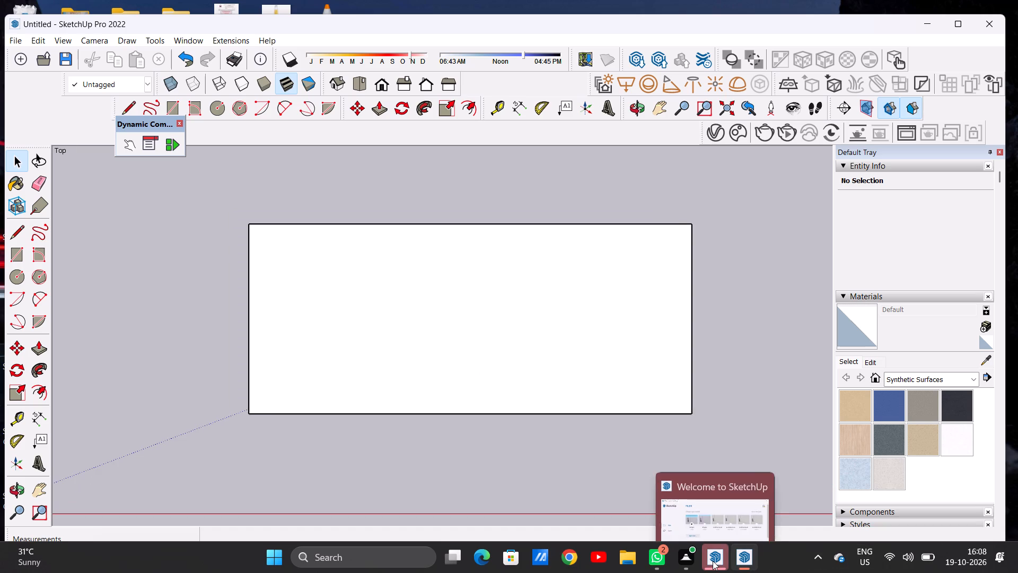
Close the Welcome to SketchUp window and return to the untitled model.
{"action": "left_click", "coordinate": [723, 490]}
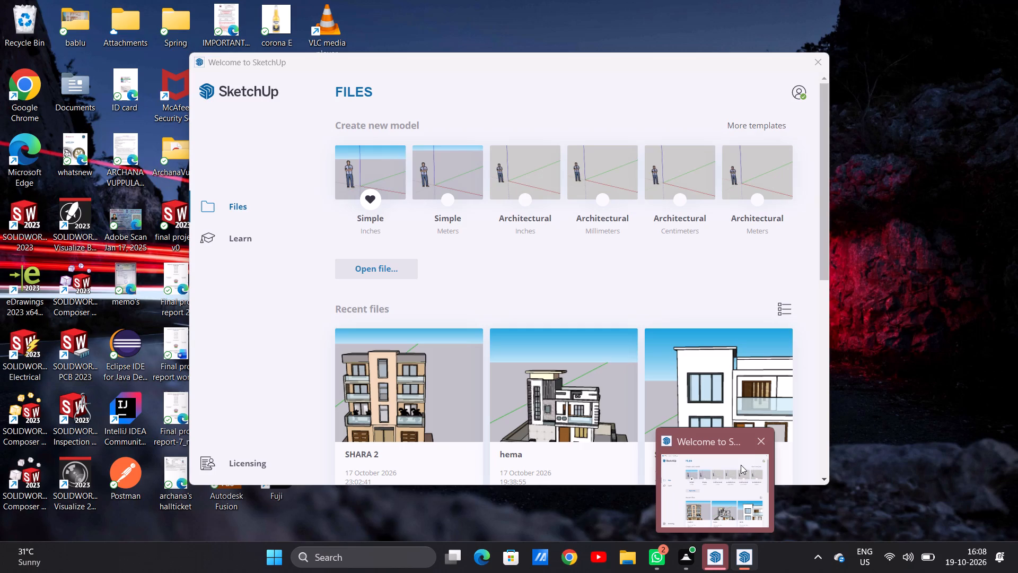
{"action": "left_click", "coordinate": [763, 440]}
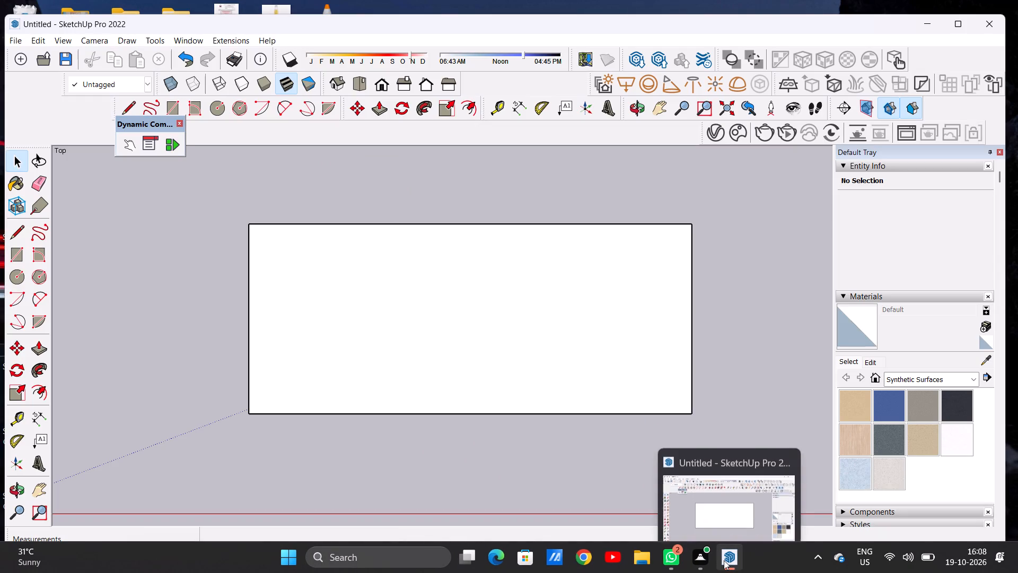
{"action": "left_click", "coordinate": [726, 510]}
Extend the face with a rectangle about 37' 1" by 2' 9" along its full upper edge, erasing the dividing line.
{"action": "scroll", "coordinate": [593, 447], "scroll_direction": "down", "scroll_amount": 7}
{"action": "scroll", "coordinate": [589, 428], "scroll_direction": "up", "scroll_amount": 4}
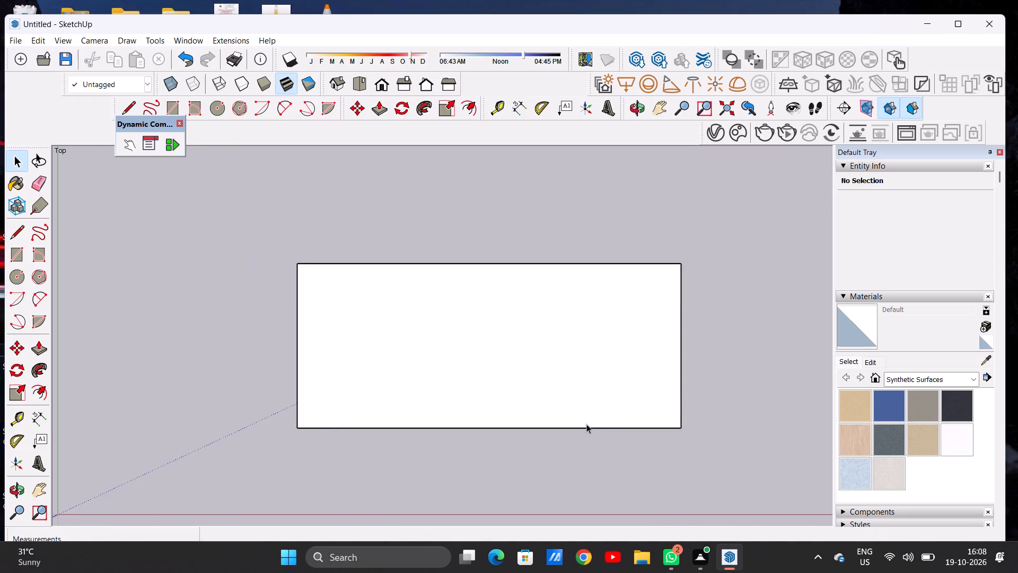
{"action": "scroll", "coordinate": [586, 404], "scroll_direction": "down", "scroll_amount": 6}
{"action": "scroll", "coordinate": [576, 420], "scroll_direction": "up", "scroll_amount": 8}
{"action": "key", "text": "r"}
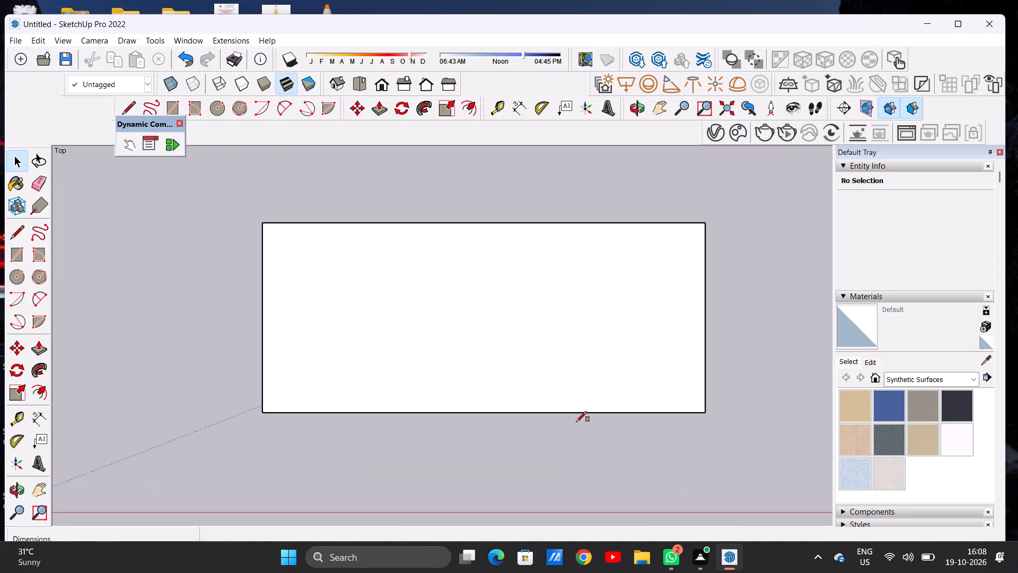
{"action": "left_click", "coordinate": [266, 226]}
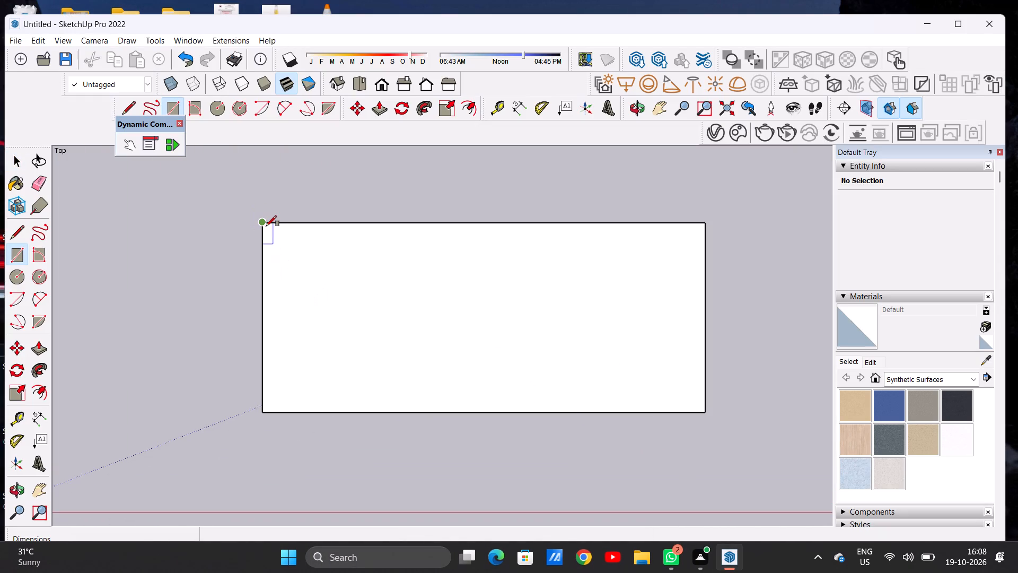
{"action": "left_click", "coordinate": [703, 222]}
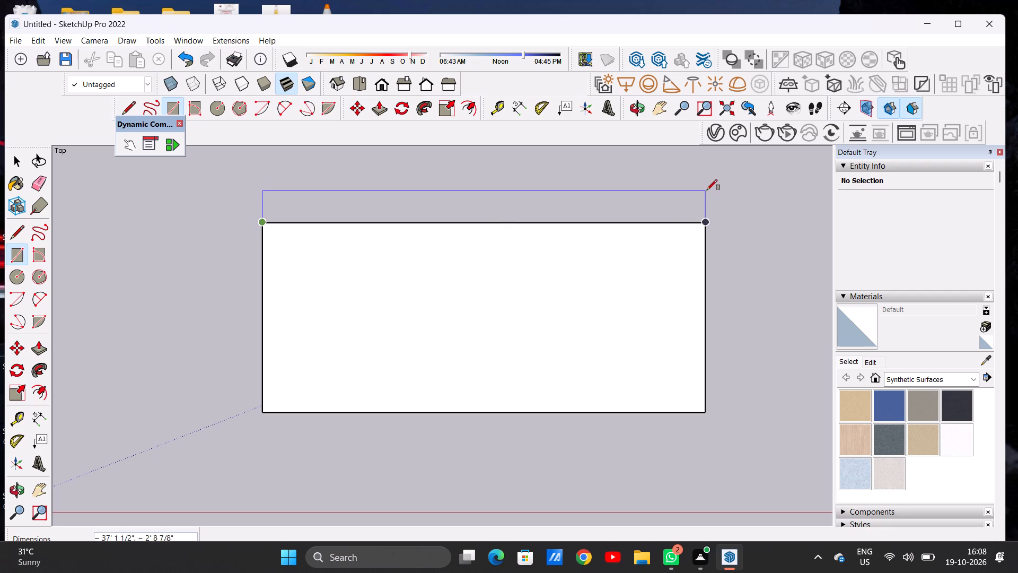
{"action": "left_click", "coordinate": [707, 188]}
{"action": "type", "text": "VC"}
{"action": "key", "text": "space"}
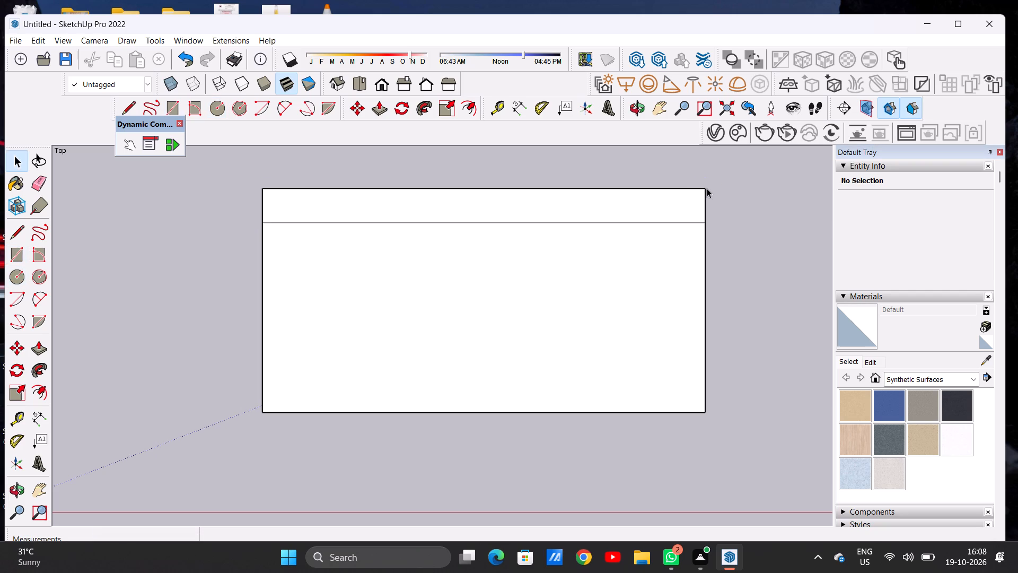
{"action": "key", "text": "e"}
{"action": "left_click_drag", "start_coordinate": [636, 221], "coordinate": [637, 234]}
{"action": "key", "text": "space"}
Push/Pull the merged footprint face upward 9" to form the base slab.
{"action": "scroll", "coordinate": [673, 277], "scroll_direction": "down", "scroll_amount": 5}
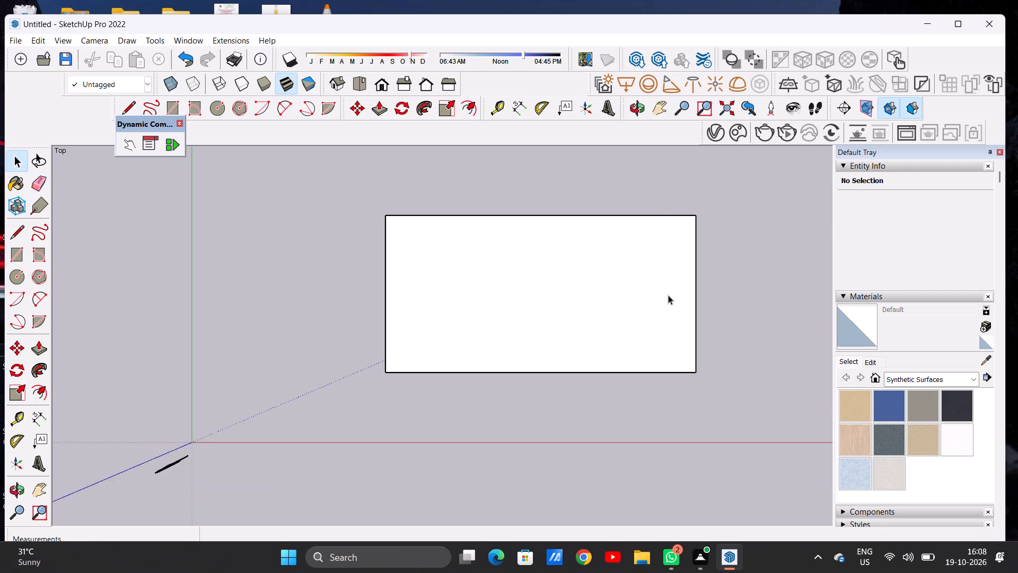
{"action": "scroll", "coordinate": [626, 301], "scroll_direction": "down", "scroll_amount": 2}
{"action": "scroll", "coordinate": [715, 254], "scroll_direction": "up", "scroll_amount": 1}
{"action": "scroll", "coordinate": [715, 252], "scroll_direction": "down", "scroll_amount": 1}
{"action": "scroll", "coordinate": [716, 248], "scroll_direction": "up", "scroll_amount": 3}
{"action": "scroll", "coordinate": [643, 301], "scroll_direction": "up", "scroll_amount": 5}
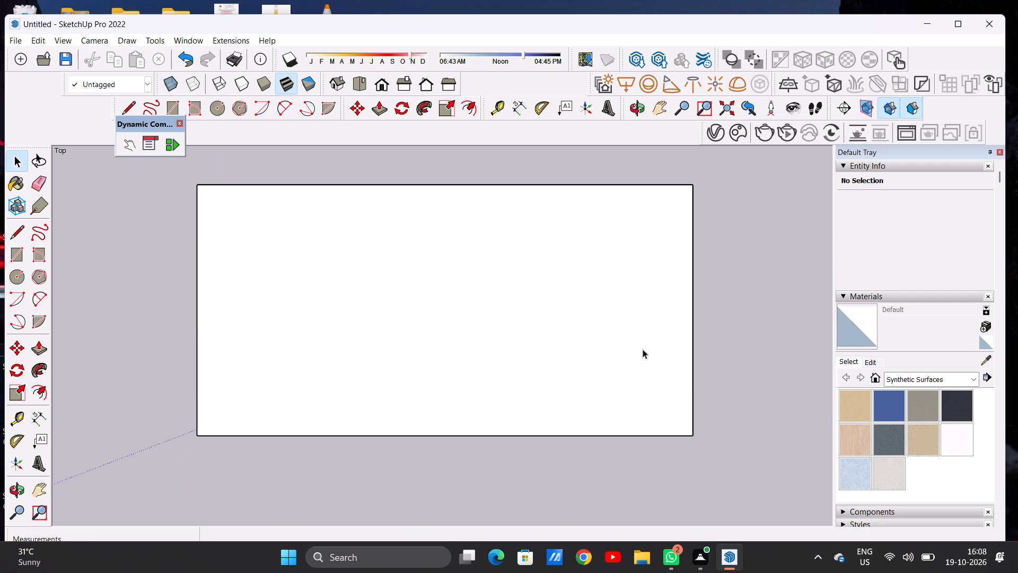
{"action": "middle_click_drag", "start_coordinate": [638, 481], "coordinate": [646, 379]}
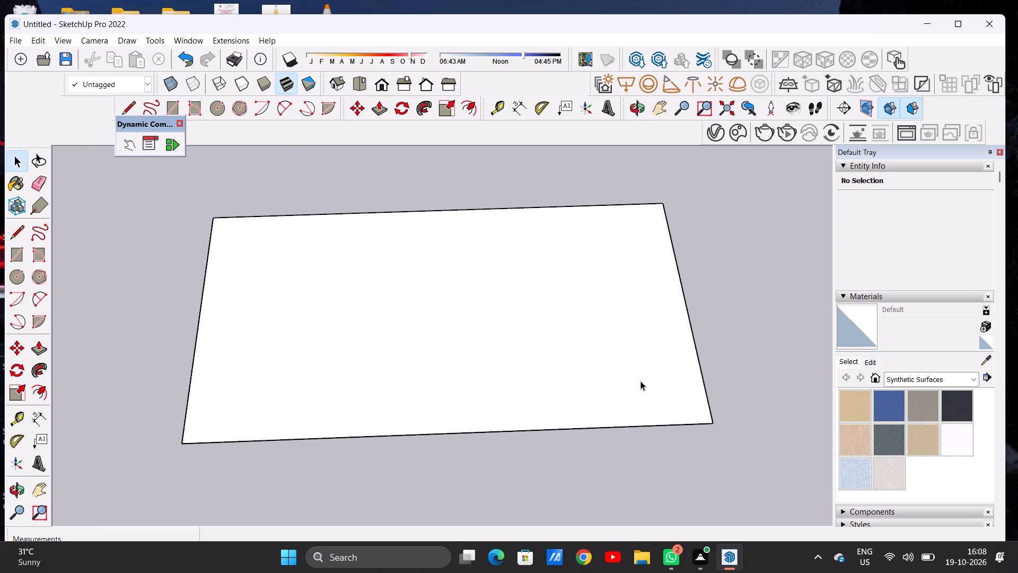
{"action": "key", "text": "p"}
{"action": "left_click", "coordinate": [657, 402]}
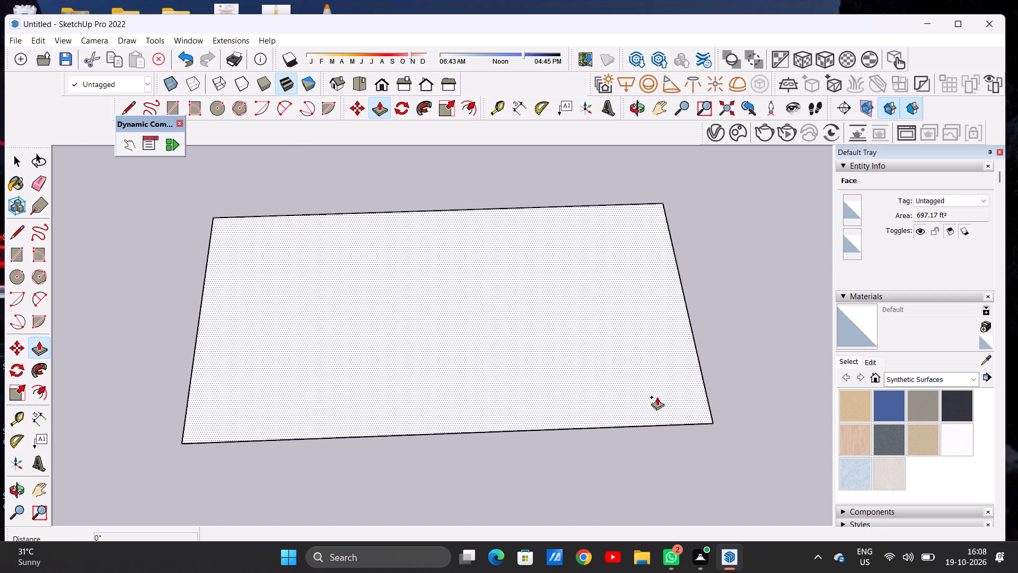
{"action": "type", "text": "9\""}
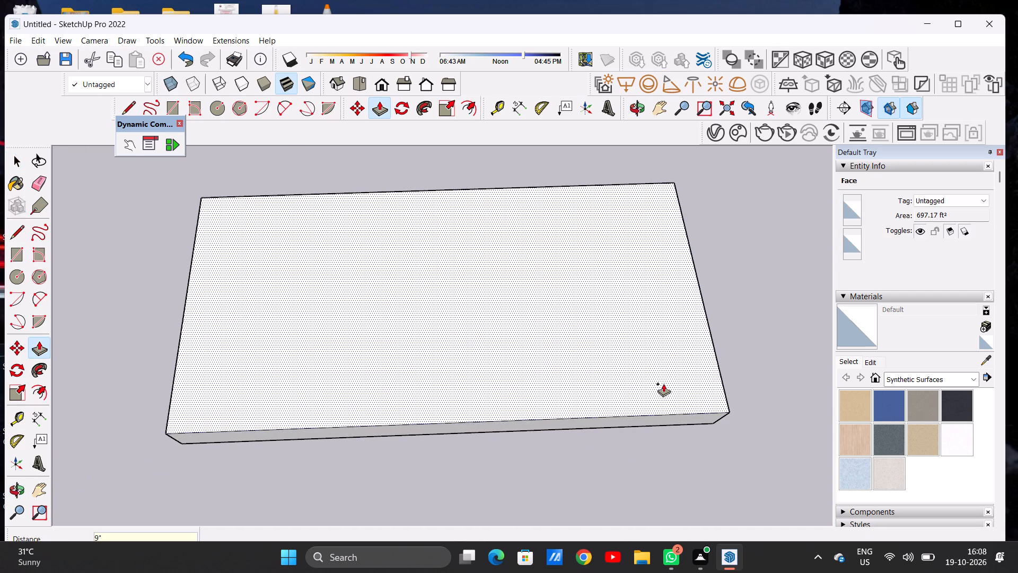
{"action": "key", "text": "Return"}
{"action": "key", "text": "space"}
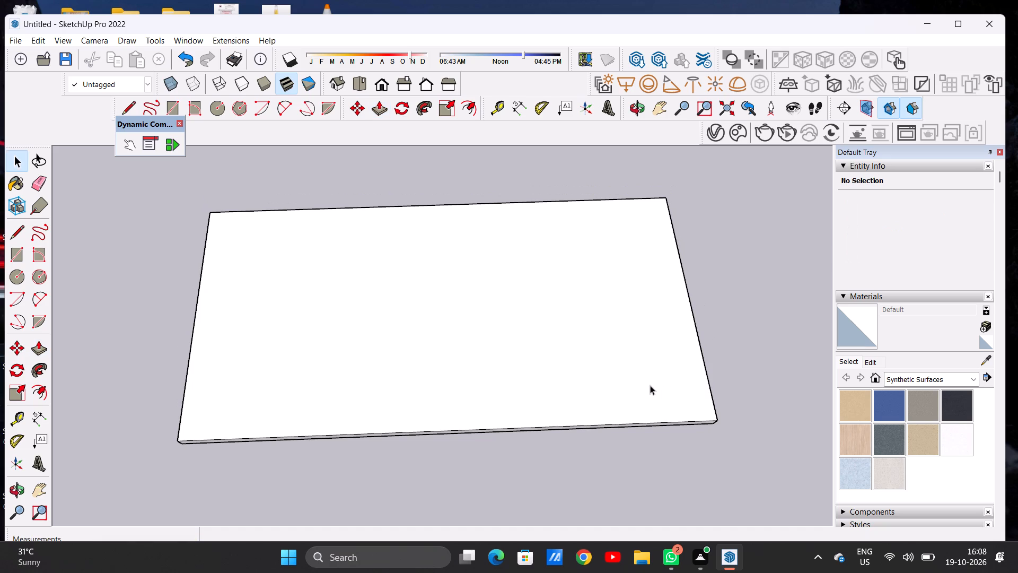
Examine the base slab in front view and from above.
{"action": "scroll", "coordinate": [628, 351], "scroll_direction": "down", "scroll_amount": 11}
{"action": "scroll", "coordinate": [705, 324], "scroll_direction": "up", "scroll_amount": 3}
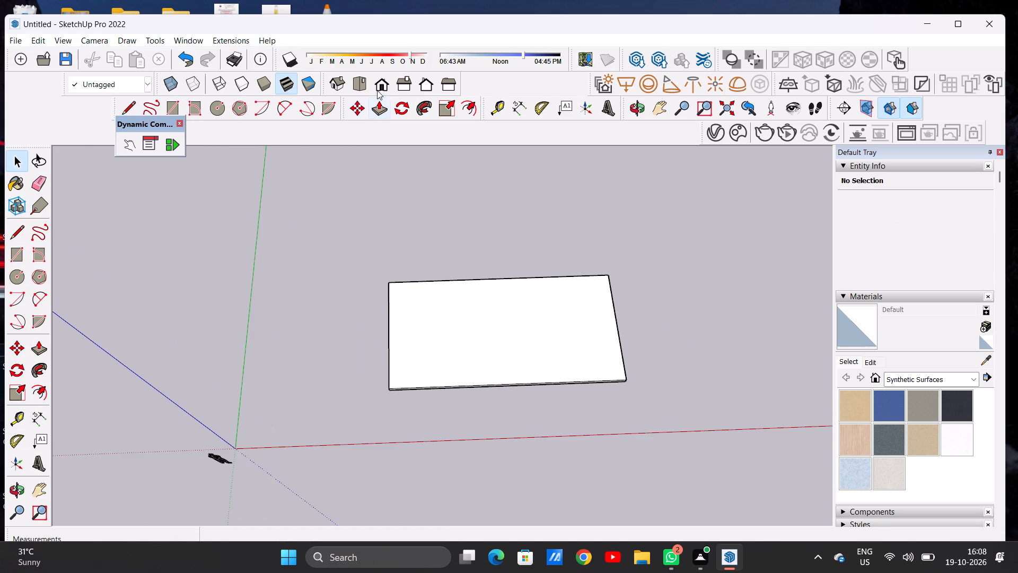
{"action": "left_click", "coordinate": [382, 82]}
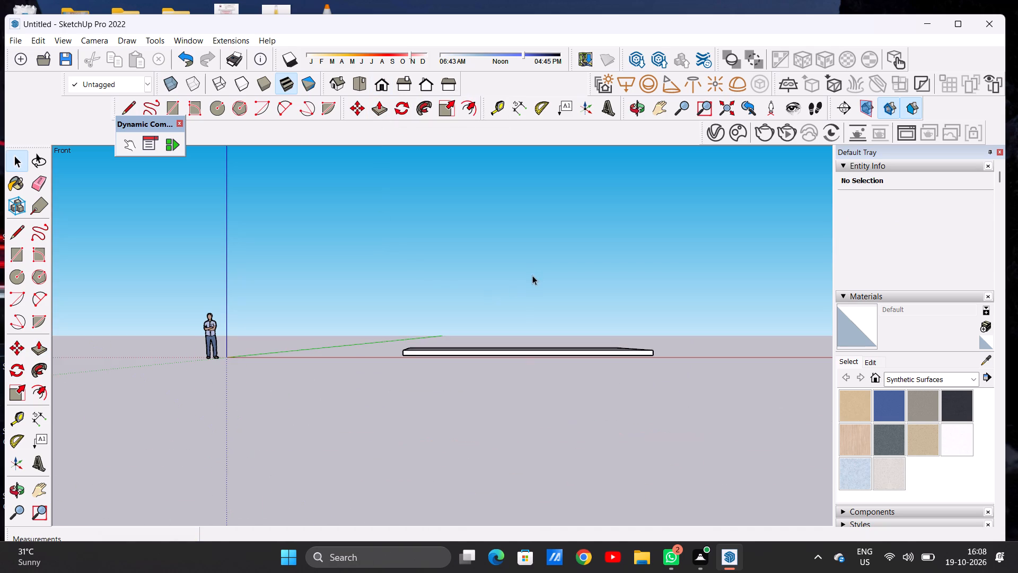
{"action": "middle_click_drag", "start_coordinate": [531, 279], "coordinate": [516, 371]}
{"action": "middle_click_drag", "start_coordinate": [523, 307], "coordinate": [522, 430]}
{"action": "middle_click_drag", "start_coordinate": [464, 288], "coordinate": [477, 332]}
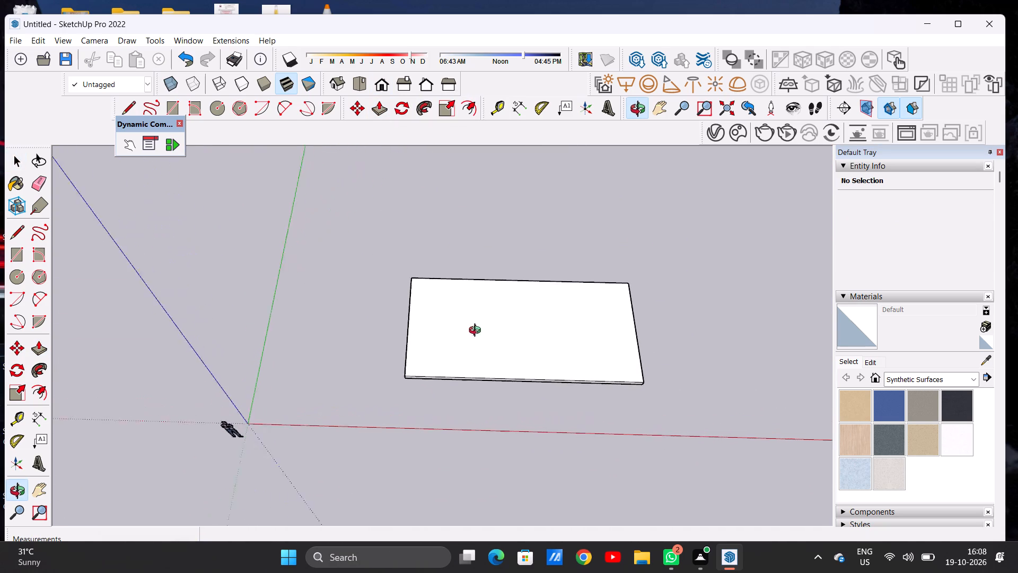
{"action": "middle_click_drag", "start_coordinate": [477, 332], "coordinate": [496, 391]}
{"action": "scroll", "coordinate": [638, 281], "scroll_direction": "up", "scroll_amount": 4}
{"action": "middle_click_drag", "start_coordinate": [491, 386], "coordinate": [438, 409]}
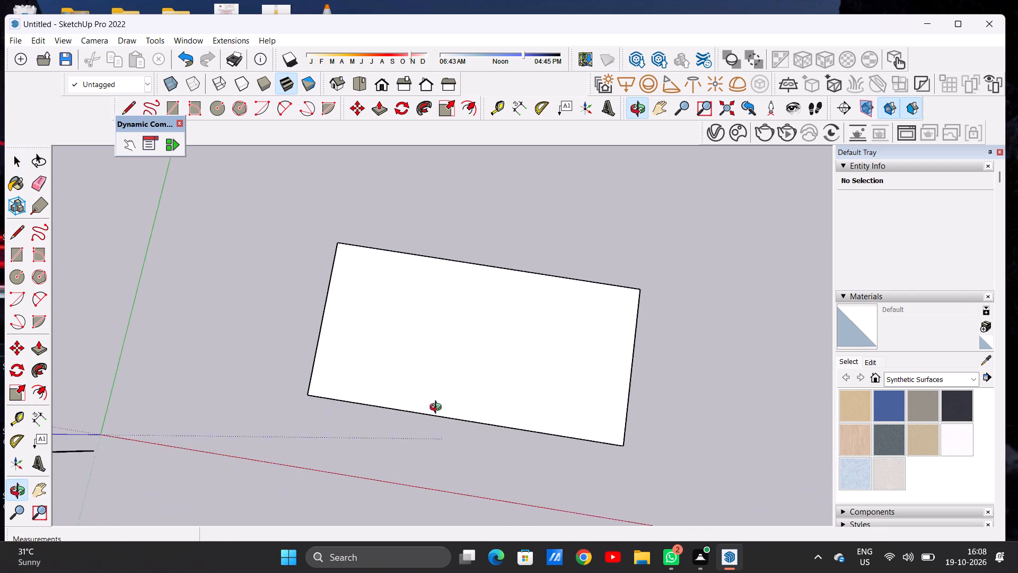
{"action": "middle_click_drag", "start_coordinate": [438, 409], "coordinate": [477, 448]}
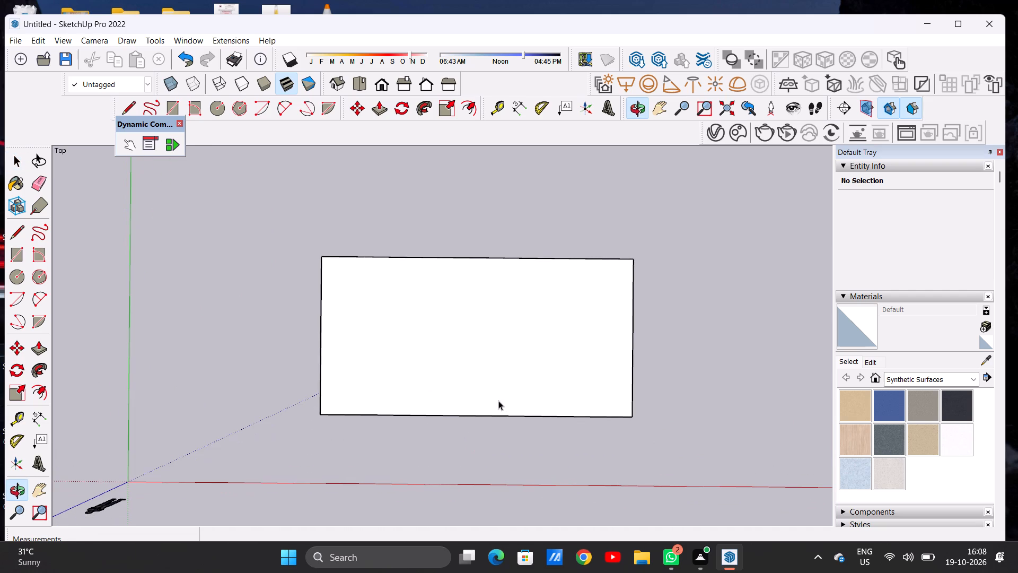
{"action": "middle_click_drag", "start_coordinate": [500, 404], "coordinate": [577, 383]}
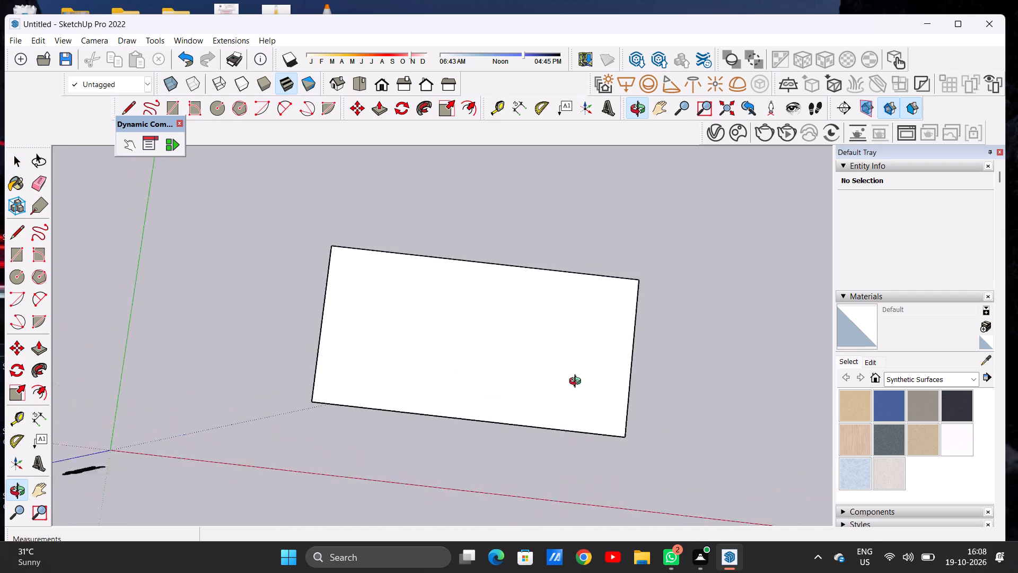
{"action": "middle_click_drag", "start_coordinate": [577, 383], "coordinate": [597, 384]}
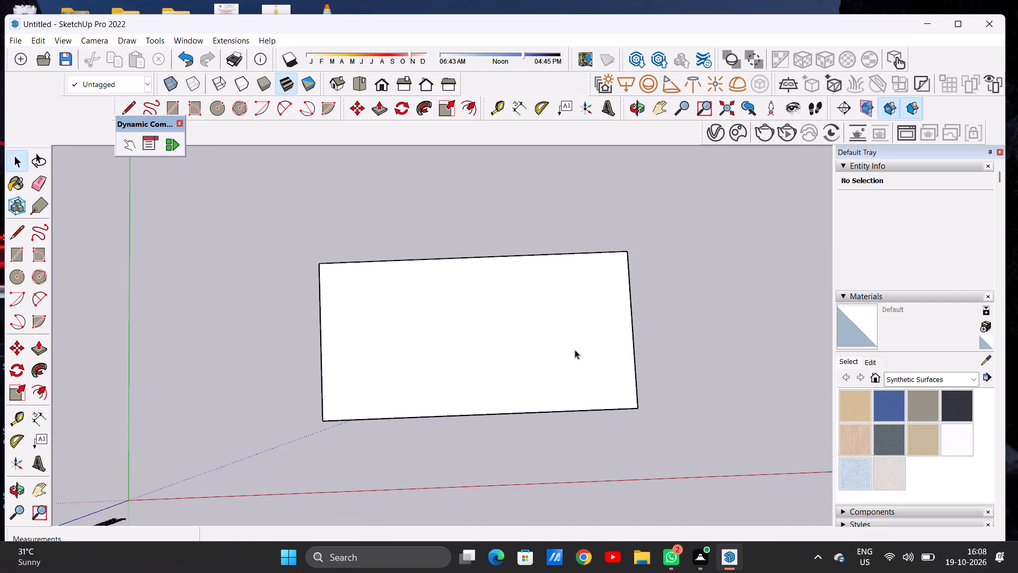
Push/Pull the slab's top face upward freehand to raise it into a tall rectangular building block.
{"action": "key", "text": "p"}
{"action": "left_click", "coordinate": [571, 376]}
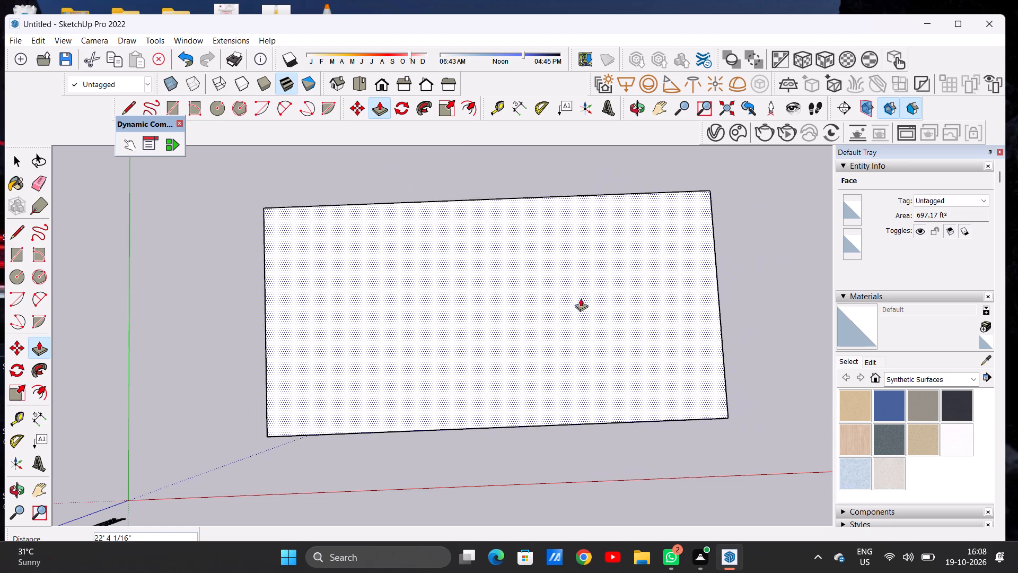
{"action": "left_click", "coordinate": [584, 335]}
{"action": "key", "text": "space"}
{"action": "scroll", "coordinate": [556, 326], "scroll_direction": "down", "scroll_amount": 8}
{"action": "middle_click_drag", "start_coordinate": [540, 385], "coordinate": [525, 244]}
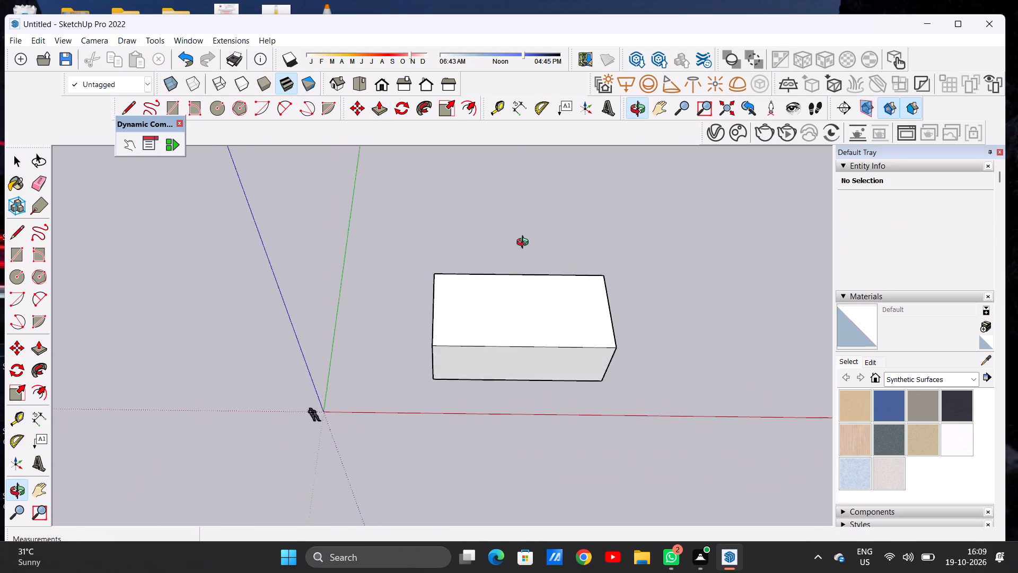
{"action": "middle_click_drag", "start_coordinate": [525, 244], "coordinate": [522, 220]}
{"action": "middle_click_drag", "start_coordinate": [542, 378], "coordinate": [537, 209]}
{"action": "scroll", "coordinate": [537, 296], "scroll_direction": "up", "scroll_amount": 8}
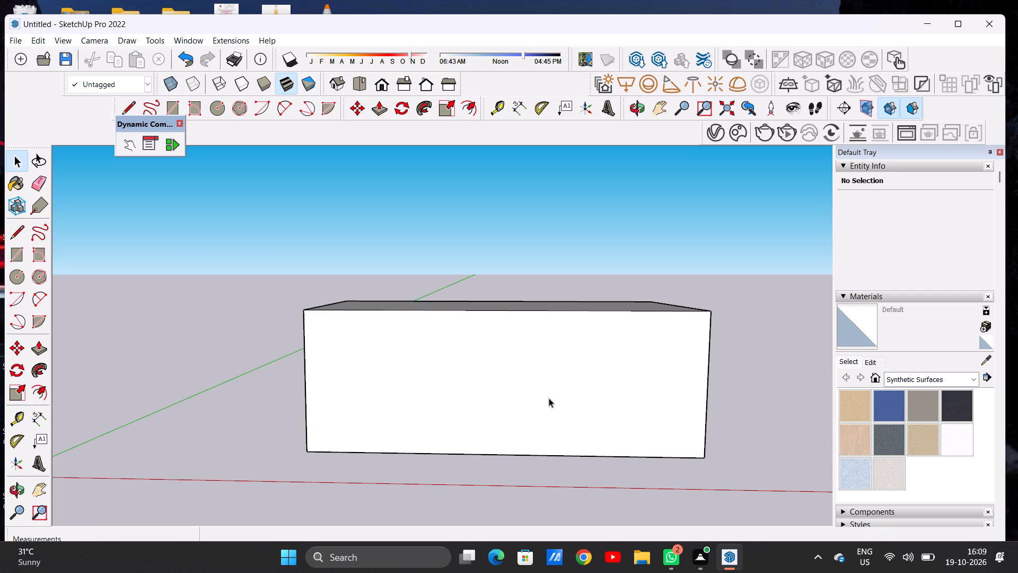
Undo the freehand extrusion that raised the slab into a tall block.
{"action": "key", "text": "ctrl+z"}
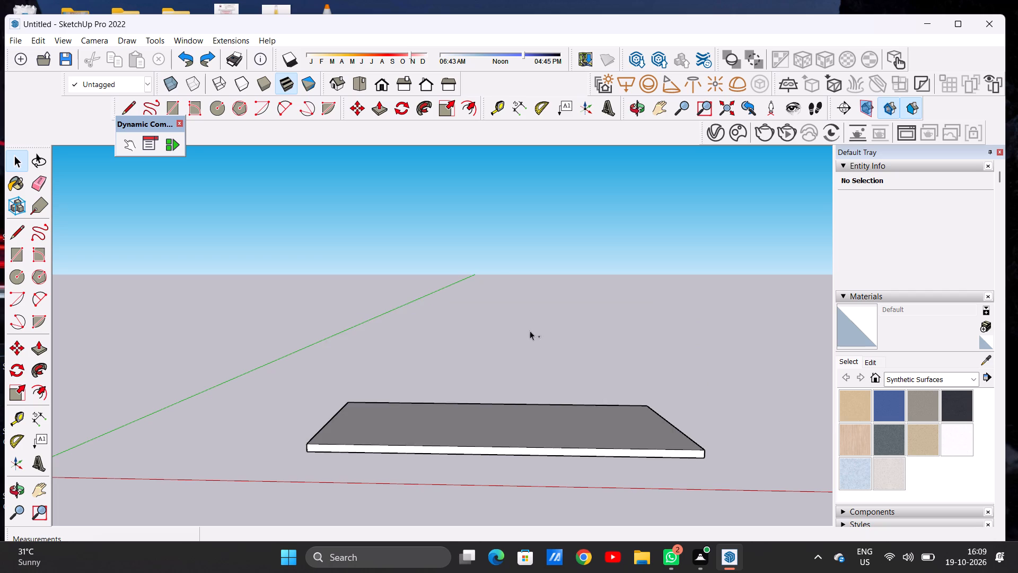
Push/Pull the slab's short end face farthest from the origin outward about 11' 2" along the red axis.
{"action": "scroll", "coordinate": [493, 263], "scroll_direction": "down", "scroll_amount": 8}
{"action": "middle_click_drag", "start_coordinate": [503, 276], "coordinate": [514, 476]}
{"action": "middle_click_drag", "start_coordinate": [488, 322], "coordinate": [496, 366]}
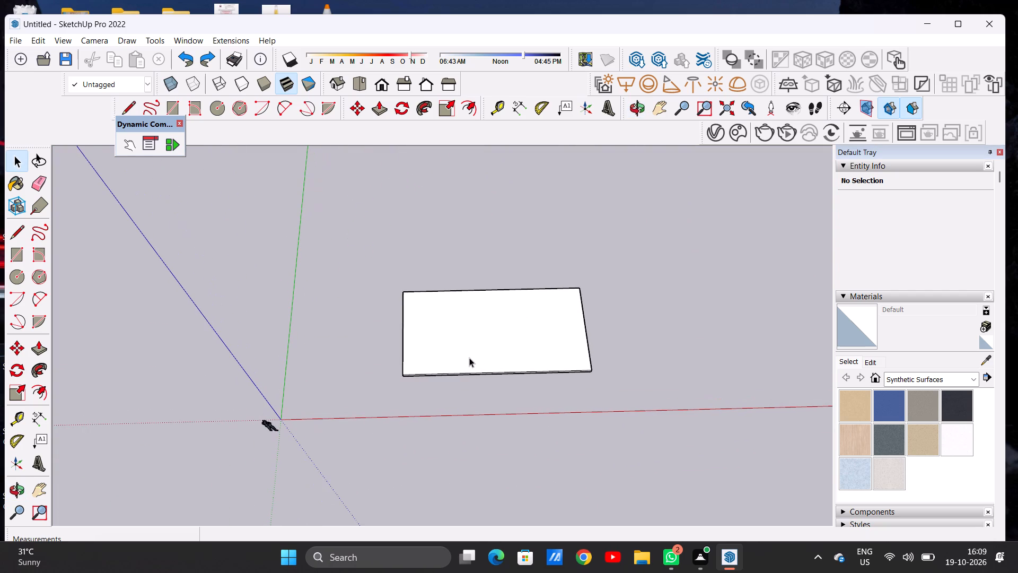
{"action": "scroll", "coordinate": [440, 275], "scroll_direction": "down", "scroll_amount": 5}
{"action": "middle_click_drag", "start_coordinate": [576, 308], "coordinate": [490, 163]}
{"action": "scroll", "coordinate": [653, 366], "scroll_direction": "up", "scroll_amount": 4}
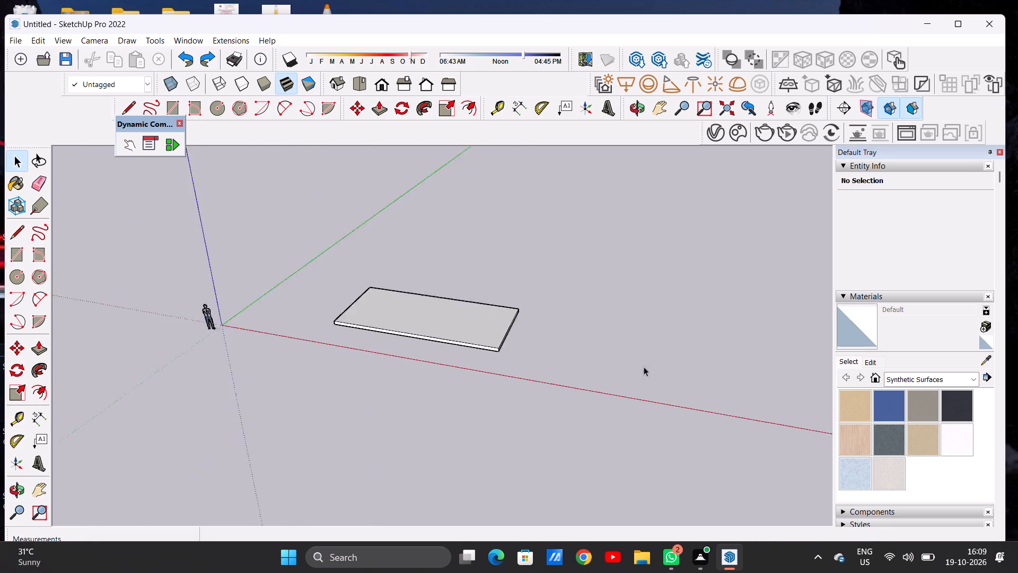
{"action": "scroll", "coordinate": [644, 367], "scroll_direction": "up", "scroll_amount": 4}
{"action": "scroll", "coordinate": [466, 368], "scroll_direction": "up", "scroll_amount": 7}
{"action": "scroll", "coordinate": [435, 333], "scroll_direction": "up", "scroll_amount": 3}
{"action": "key", "text": "p"}
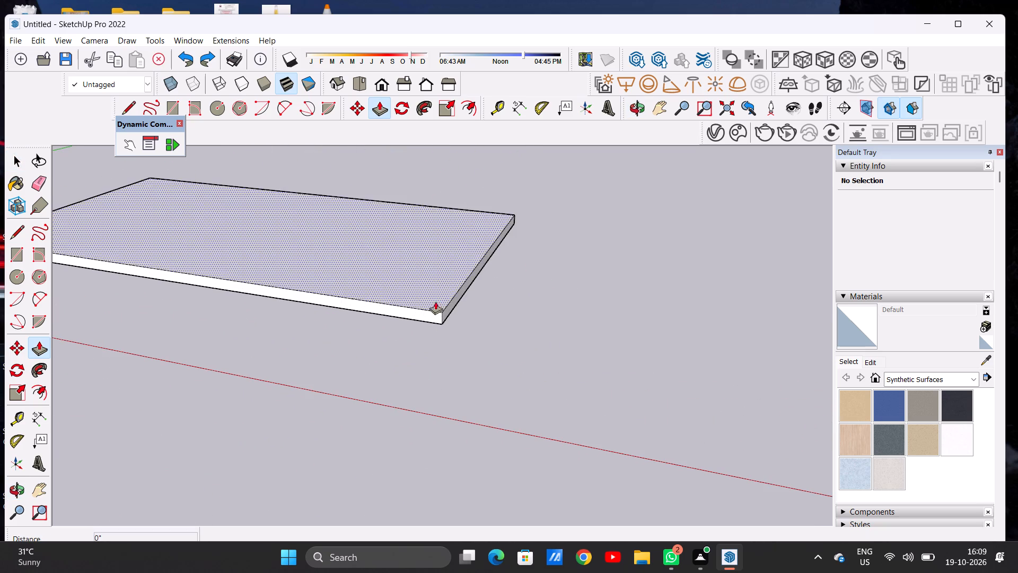
{"action": "scroll", "coordinate": [442, 301], "scroll_direction": "up", "scroll_amount": 14}
{"action": "left_click", "coordinate": [432, 334]}
{"action": "scroll", "coordinate": [593, 342], "scroll_direction": "down", "scroll_amount": 20}
{"action": "scroll", "coordinate": [593, 342], "scroll_direction": "down", "scroll_amount": 13}
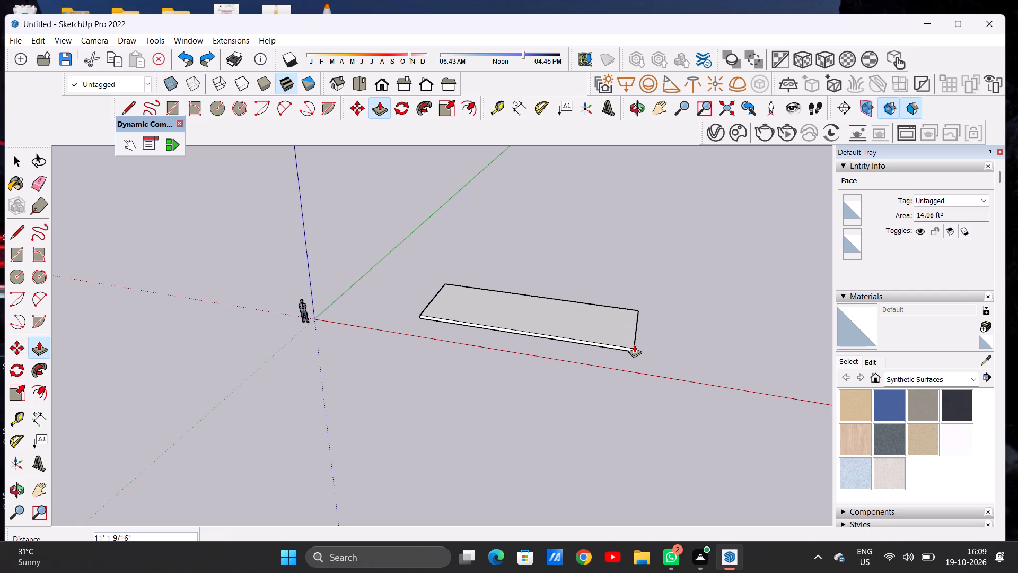
{"action": "left_click", "coordinate": [634, 344]}
Push/Pull the slab's long rear face outward about 3' 1" along the green axis.
{"action": "scroll", "coordinate": [598, 315], "scroll_direction": "down", "scroll_amount": 5}
{"action": "middle_click_drag", "start_coordinate": [657, 283], "coordinate": [313, 325]}
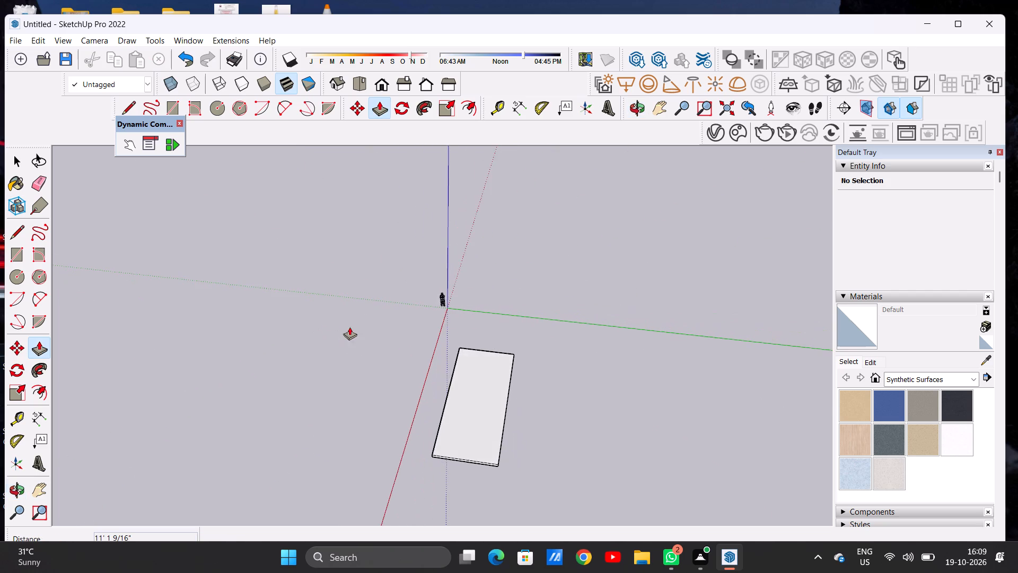
{"action": "scroll", "coordinate": [434, 358], "scroll_direction": "down", "scroll_amount": 1}
{"action": "scroll", "coordinate": [592, 431], "scroll_direction": "up", "scroll_amount": 2}
{"action": "scroll", "coordinate": [572, 431], "scroll_direction": "down", "scroll_amount": 1}
{"action": "scroll", "coordinate": [564, 433], "scroll_direction": "up", "scroll_amount": 5}
{"action": "middle_click_drag", "start_coordinate": [502, 442], "coordinate": [408, 333]}
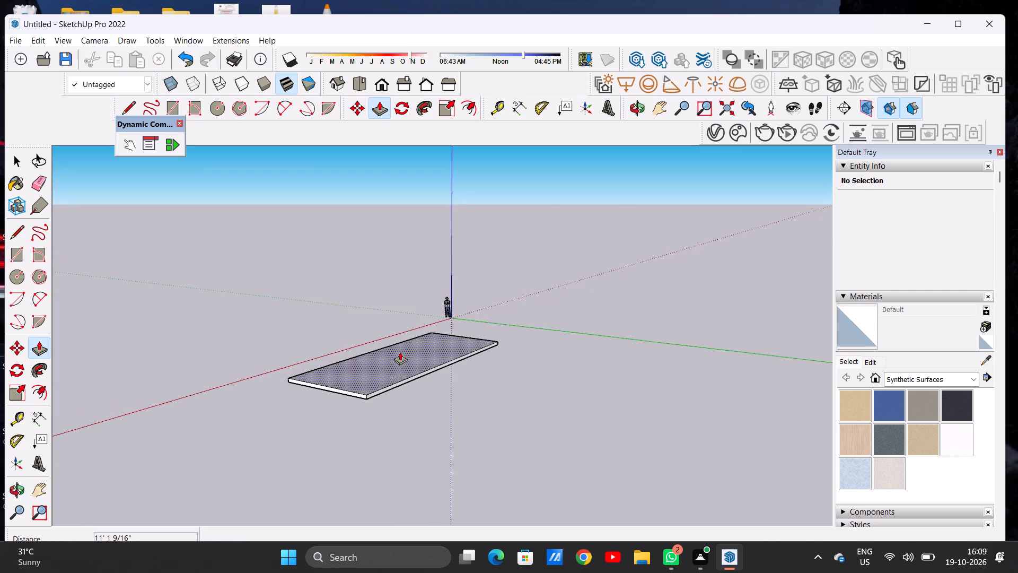
{"action": "scroll", "coordinate": [396, 387], "scroll_direction": "up", "scroll_amount": 13}
{"action": "left_click", "coordinate": [342, 390]}
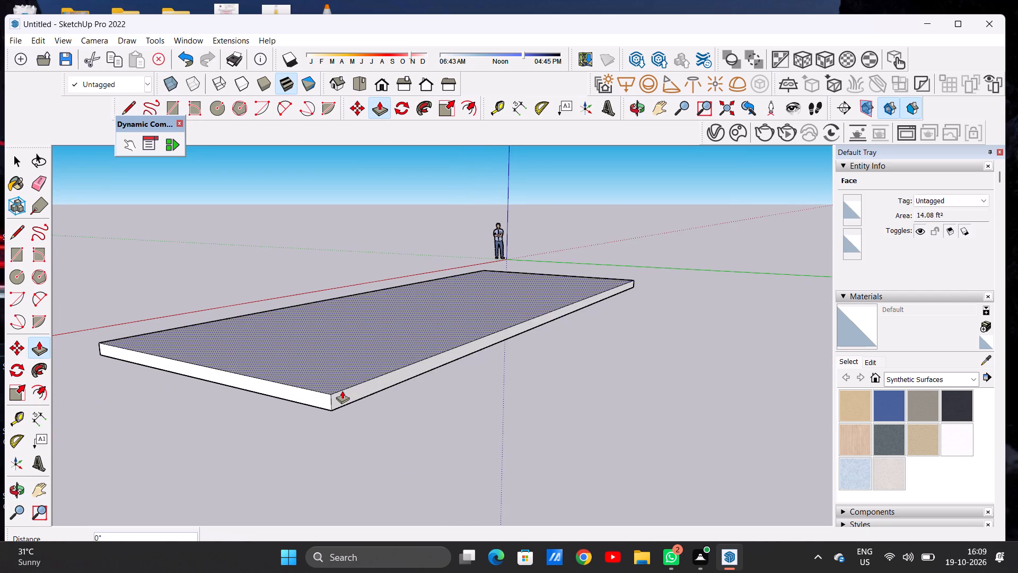
{"action": "key", "text": "space"}
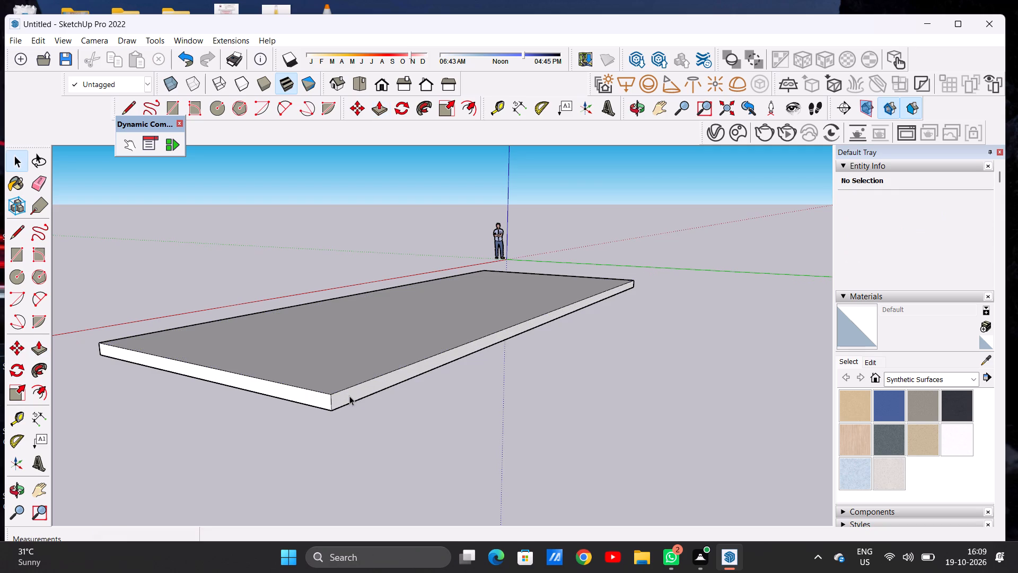
{"action": "key", "text": "p"}
{"action": "scroll", "coordinate": [339, 394], "scroll_direction": "up", "scroll_amount": 8}
{"action": "left_click", "coordinate": [339, 405]}
{"action": "scroll", "coordinate": [430, 413], "scroll_direction": "down", "scroll_amount": 5}
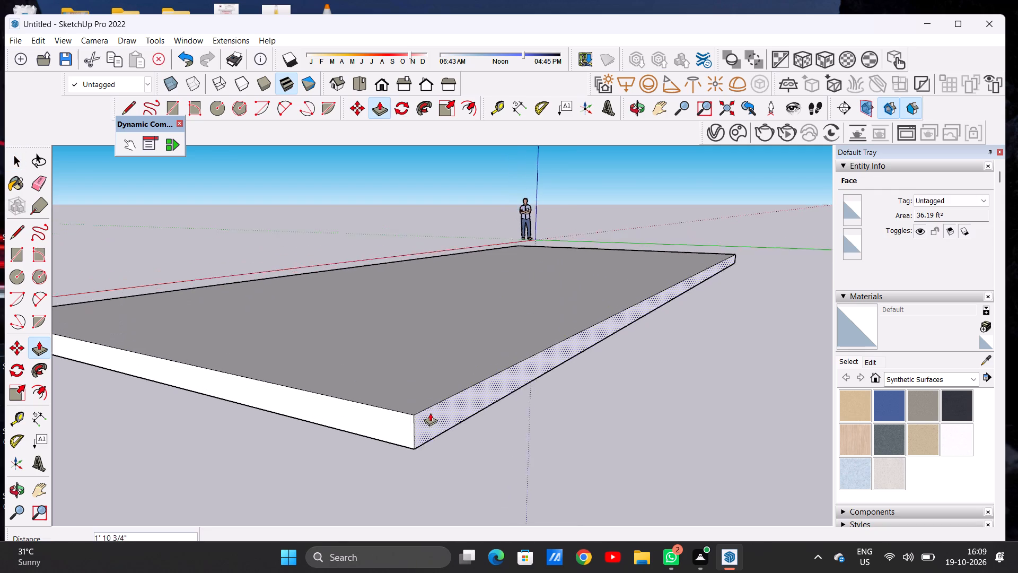
{"action": "scroll", "coordinate": [430, 413], "scroll_direction": "down", "scroll_amount": 4}
{"action": "left_click", "coordinate": [458, 415]}
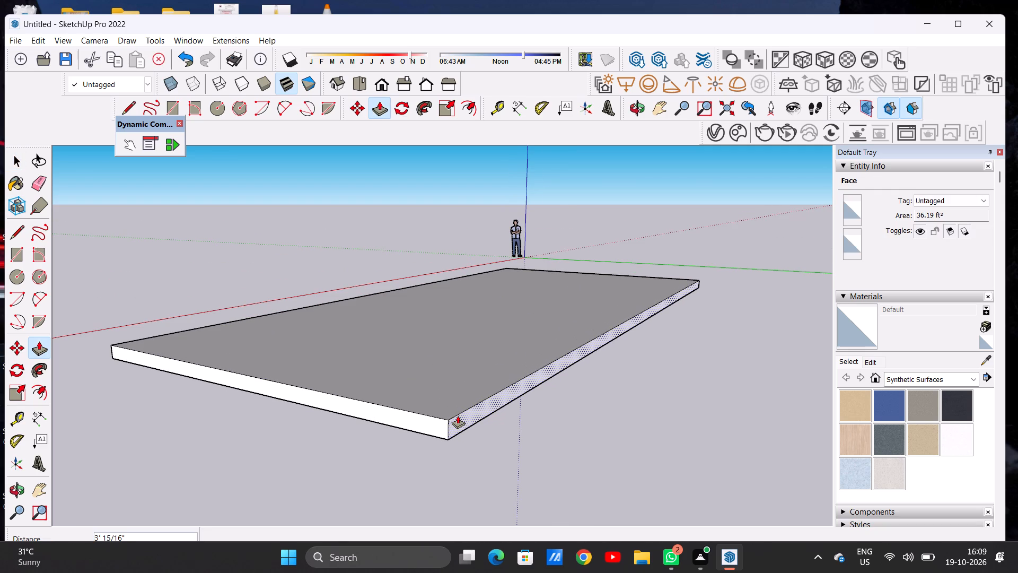
{"action": "key", "text": "space"}
Examine the enlarged slab's proportions from above and from the front.
{"action": "scroll", "coordinate": [414, 404], "scroll_direction": "down", "scroll_amount": 20}
{"action": "scroll", "coordinate": [414, 404], "scroll_direction": "down", "scroll_amount": 14}
{"action": "middle_click_drag", "start_coordinate": [390, 360], "coordinate": [570, 351]}
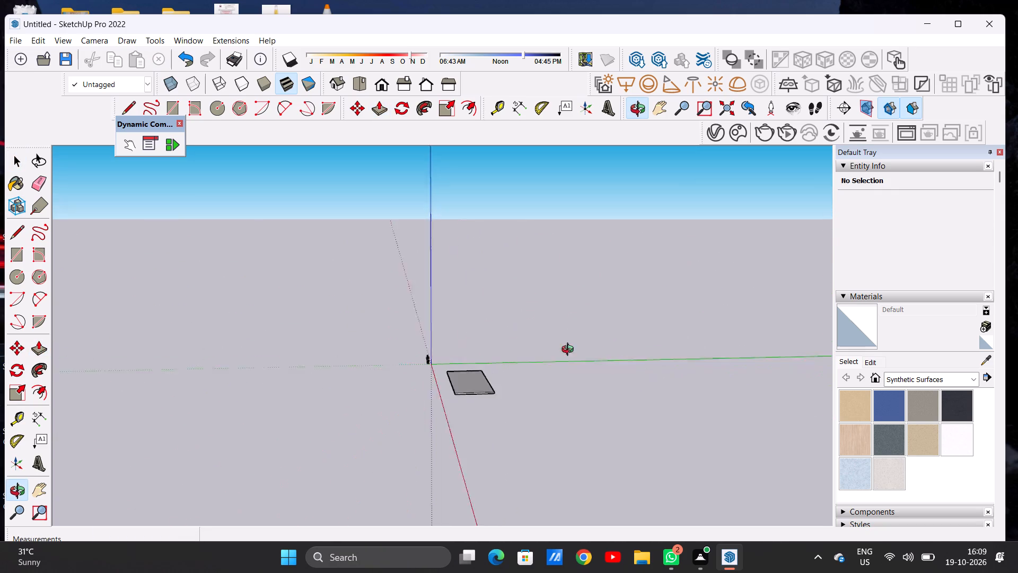
{"action": "middle_click_drag", "start_coordinate": [570, 351], "coordinate": [582, 347]}
{"action": "left_click", "coordinate": [361, 85]}
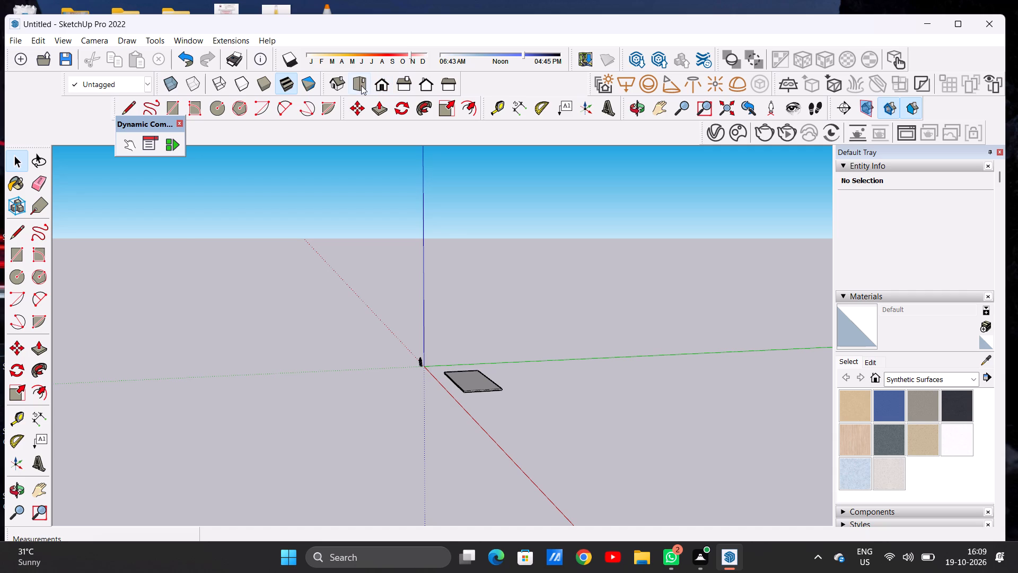
{"action": "scroll", "coordinate": [470, 318], "scroll_direction": "up", "scroll_amount": 5}
{"action": "scroll", "coordinate": [470, 318], "scroll_direction": "down", "scroll_amount": 1}
{"action": "scroll", "coordinate": [470, 318], "scroll_direction": "up", "scroll_amount": 9}
{"action": "middle_click_drag", "start_coordinate": [523, 442], "coordinate": [516, 308]}
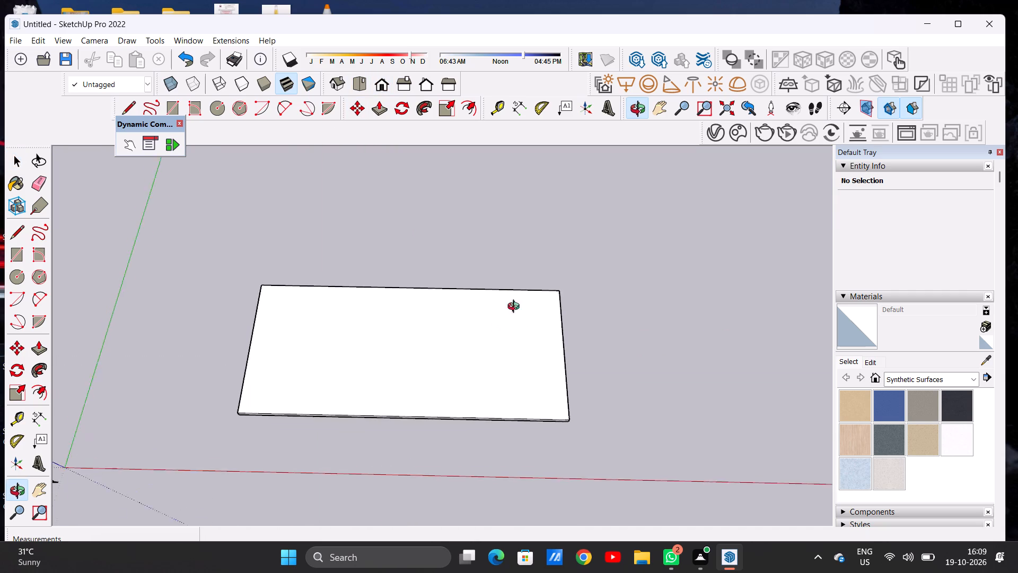
{"action": "middle_click_drag", "start_coordinate": [516, 308], "coordinate": [520, 241]}
{"action": "scroll", "coordinate": [541, 413], "scroll_direction": "up", "scroll_amount": 7}
{"action": "scroll", "coordinate": [579, 378], "scroll_direction": "down", "scroll_amount": 9}
{"action": "middle_click_drag", "start_coordinate": [343, 364], "coordinate": [336, 367]}
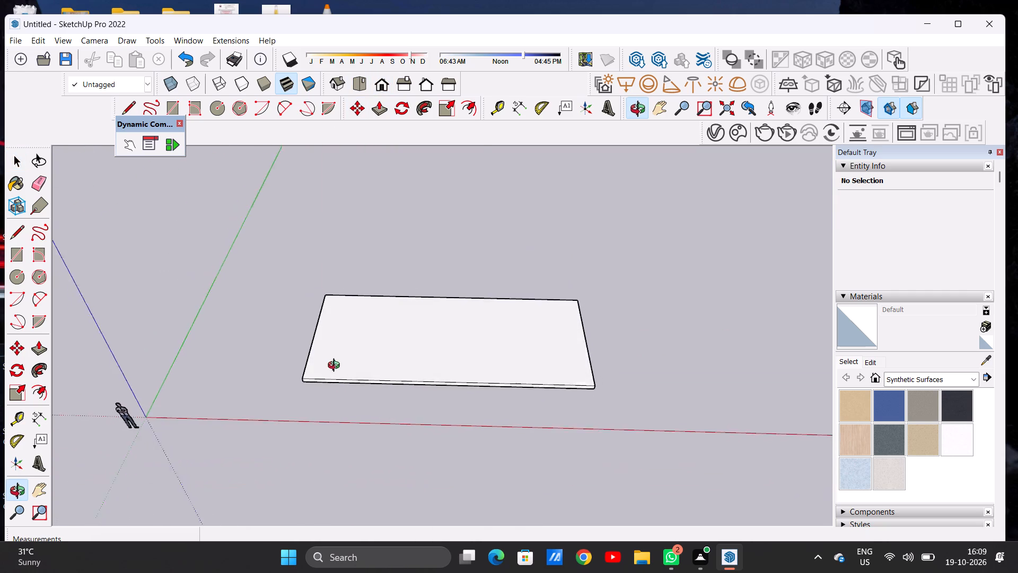
{"action": "middle_click_drag", "start_coordinate": [336, 367], "coordinate": [366, 286]}
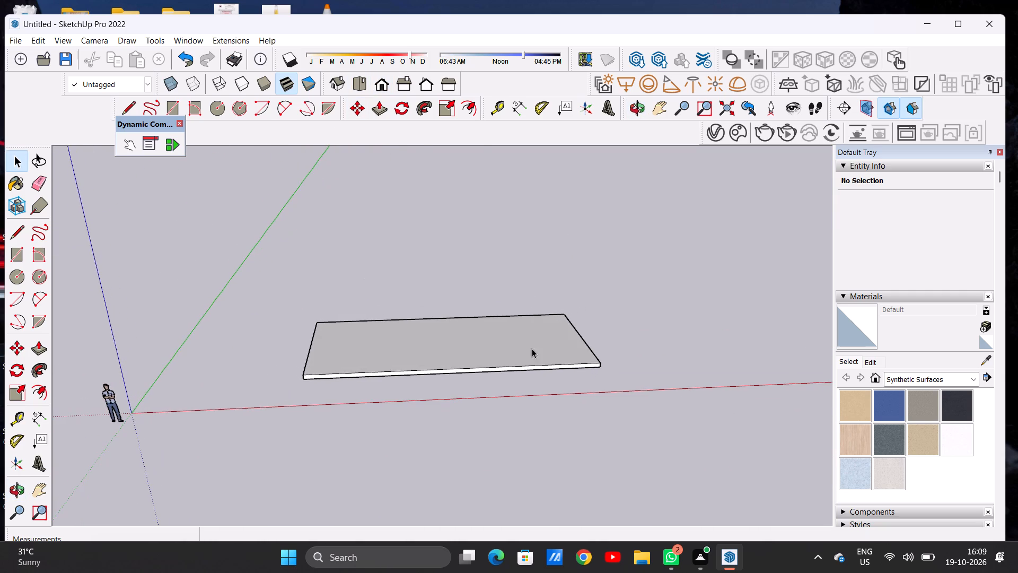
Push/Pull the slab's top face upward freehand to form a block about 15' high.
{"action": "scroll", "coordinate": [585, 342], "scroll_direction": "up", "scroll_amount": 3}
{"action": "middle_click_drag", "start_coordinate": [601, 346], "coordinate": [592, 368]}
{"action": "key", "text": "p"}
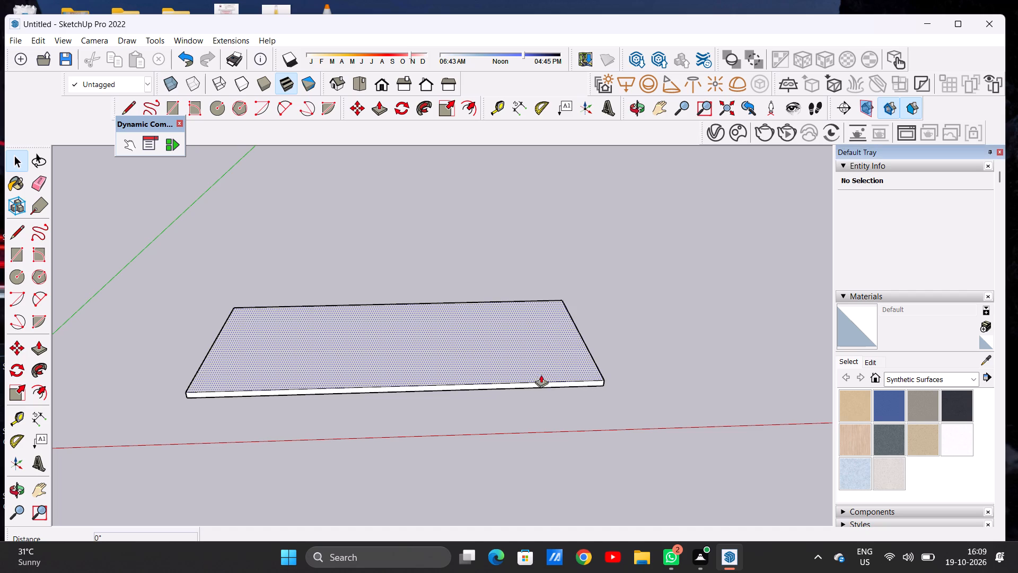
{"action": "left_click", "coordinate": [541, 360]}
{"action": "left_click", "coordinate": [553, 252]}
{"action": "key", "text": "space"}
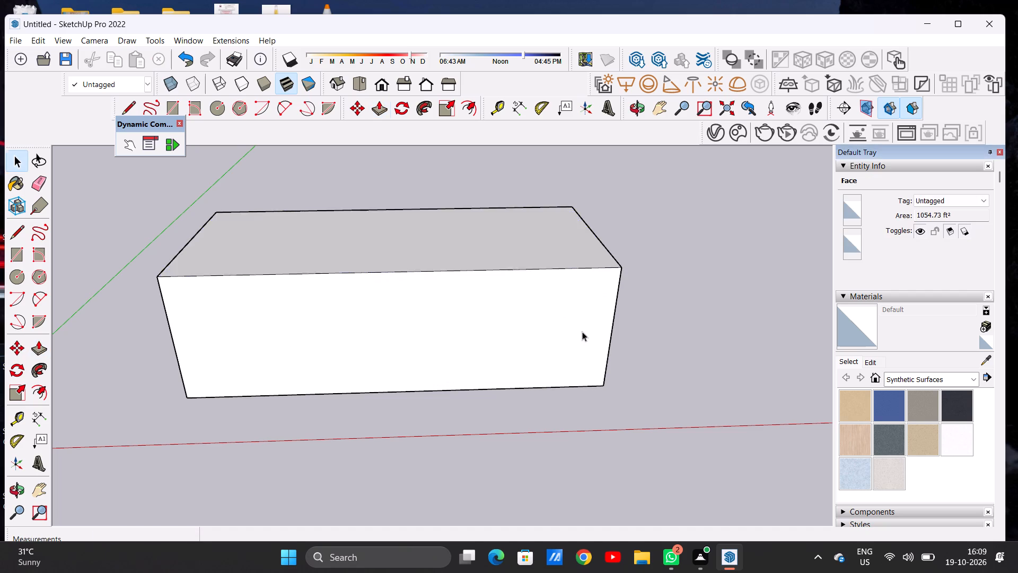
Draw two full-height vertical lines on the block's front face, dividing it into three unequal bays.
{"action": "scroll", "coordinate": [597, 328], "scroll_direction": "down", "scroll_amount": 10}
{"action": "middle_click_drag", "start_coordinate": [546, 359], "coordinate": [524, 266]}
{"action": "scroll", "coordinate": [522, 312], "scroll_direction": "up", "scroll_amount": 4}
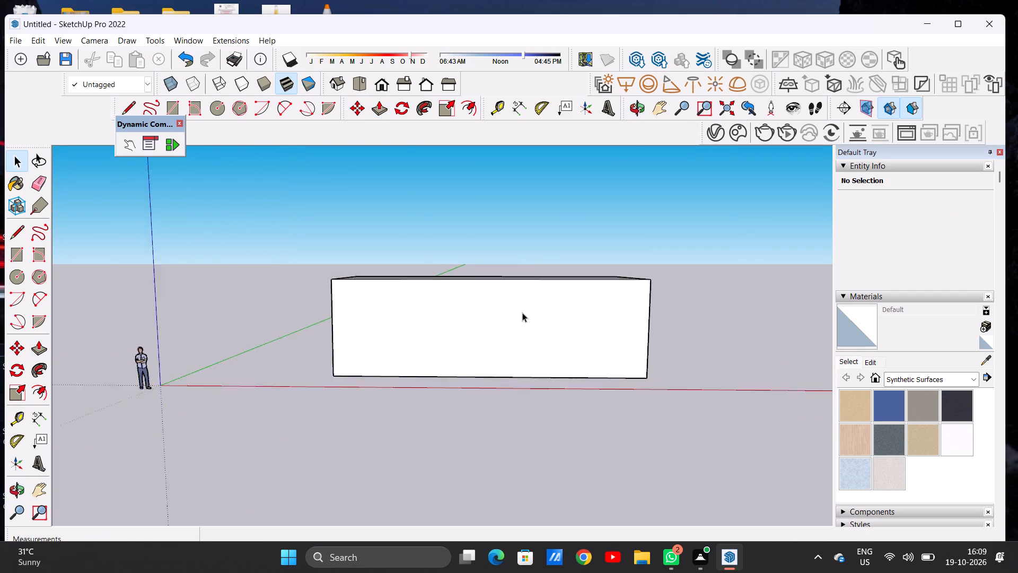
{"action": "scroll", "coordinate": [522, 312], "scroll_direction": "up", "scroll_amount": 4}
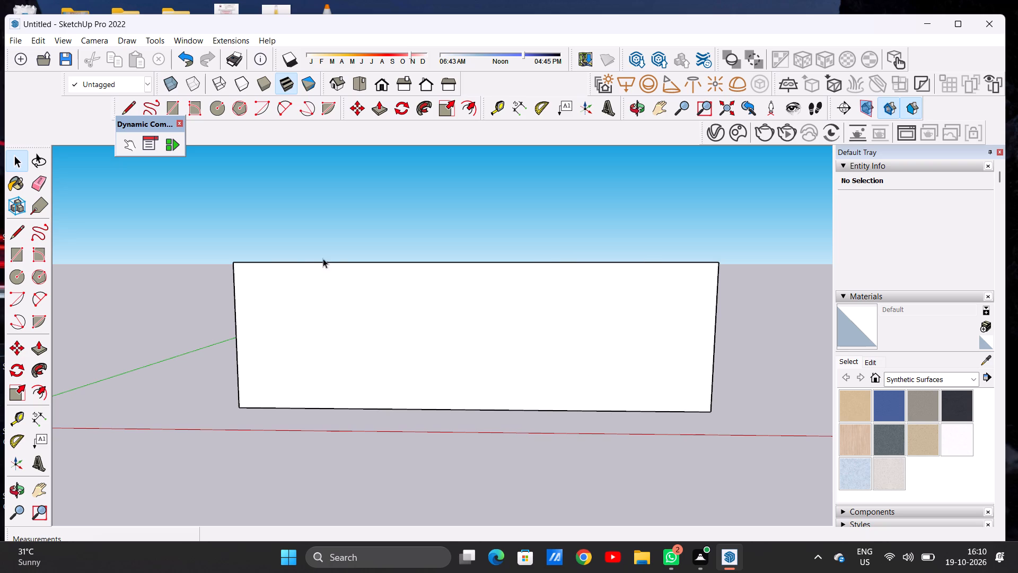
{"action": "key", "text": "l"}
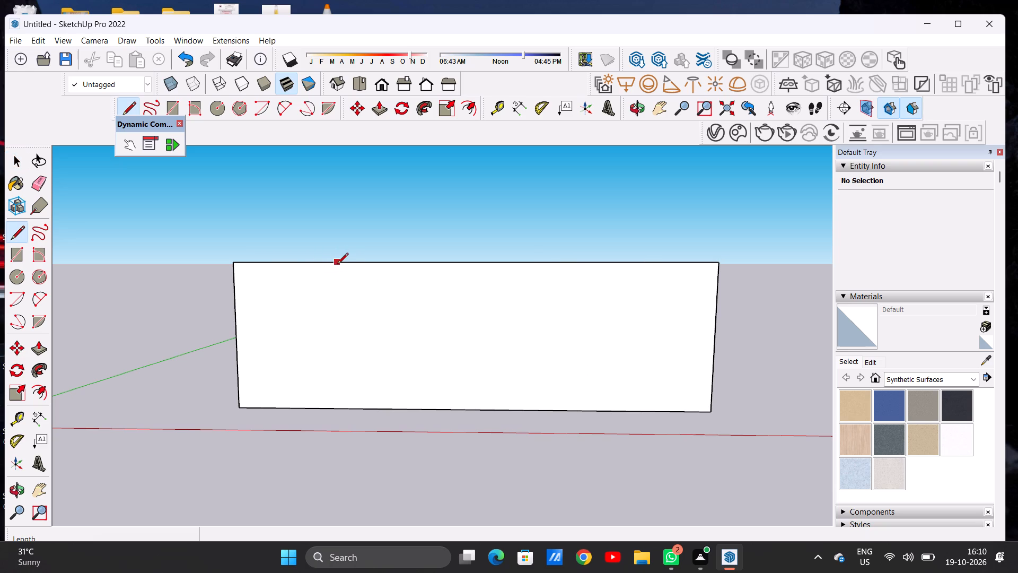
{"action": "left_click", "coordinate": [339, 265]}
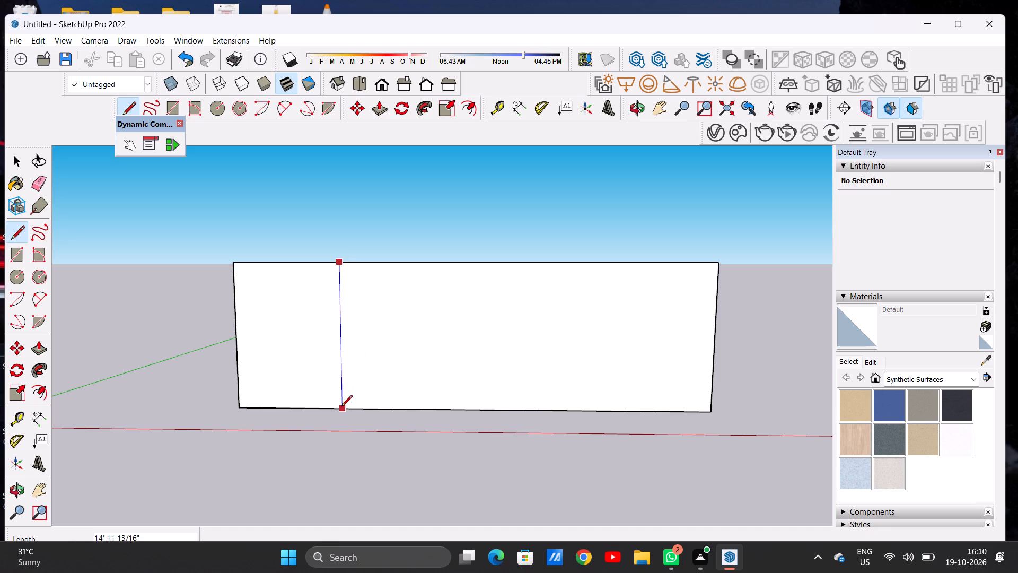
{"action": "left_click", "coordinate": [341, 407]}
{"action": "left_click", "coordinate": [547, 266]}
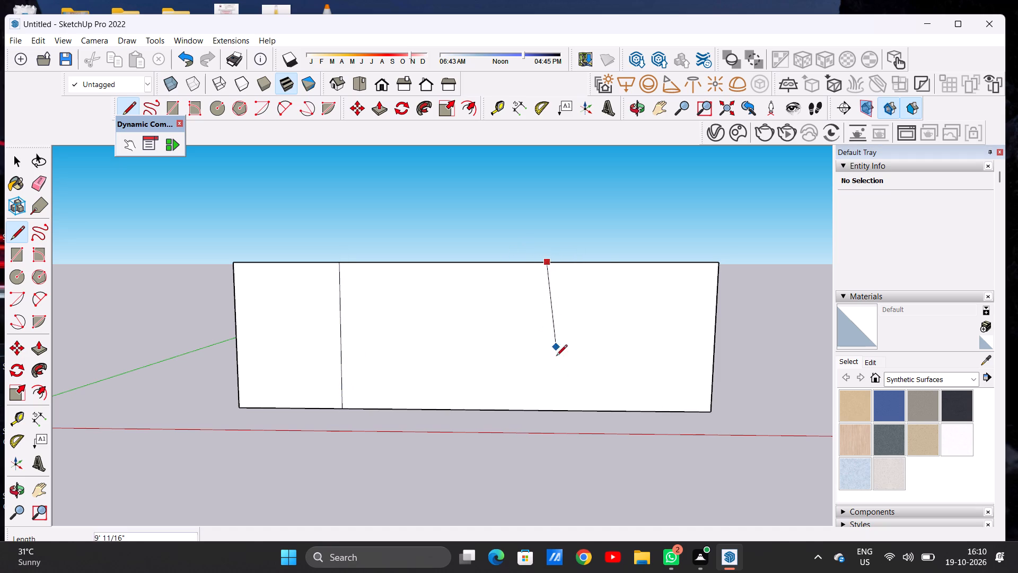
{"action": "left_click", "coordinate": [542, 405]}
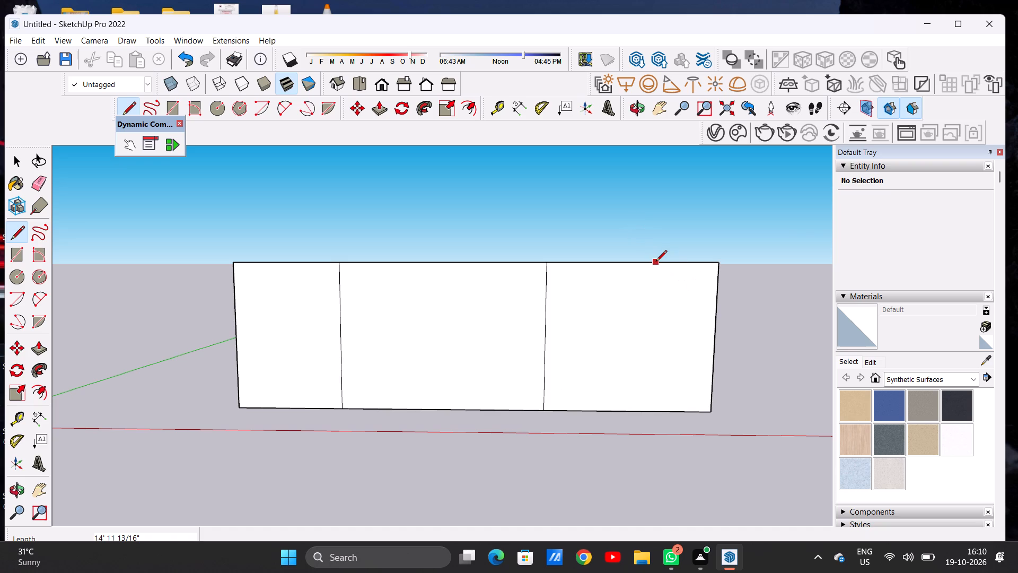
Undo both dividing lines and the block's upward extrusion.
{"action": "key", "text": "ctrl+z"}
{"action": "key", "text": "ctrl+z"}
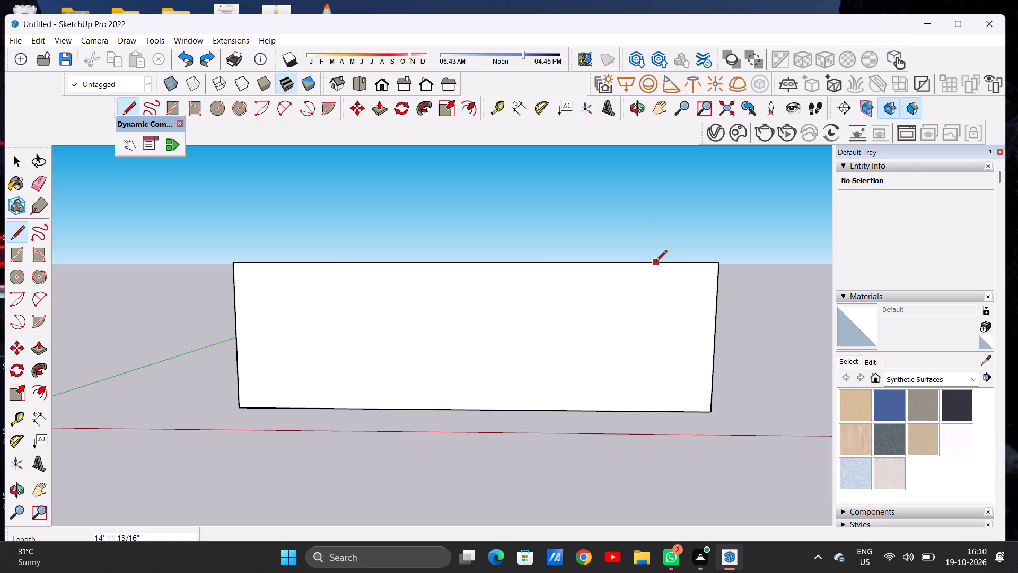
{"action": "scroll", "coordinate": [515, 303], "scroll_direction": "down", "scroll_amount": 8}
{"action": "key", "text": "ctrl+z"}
Push/Pull the slab's short end face farthest from the origin outward about 3' 5" along the red axis.
{"action": "middle_click_drag", "start_coordinate": [519, 276], "coordinate": [508, 367]}
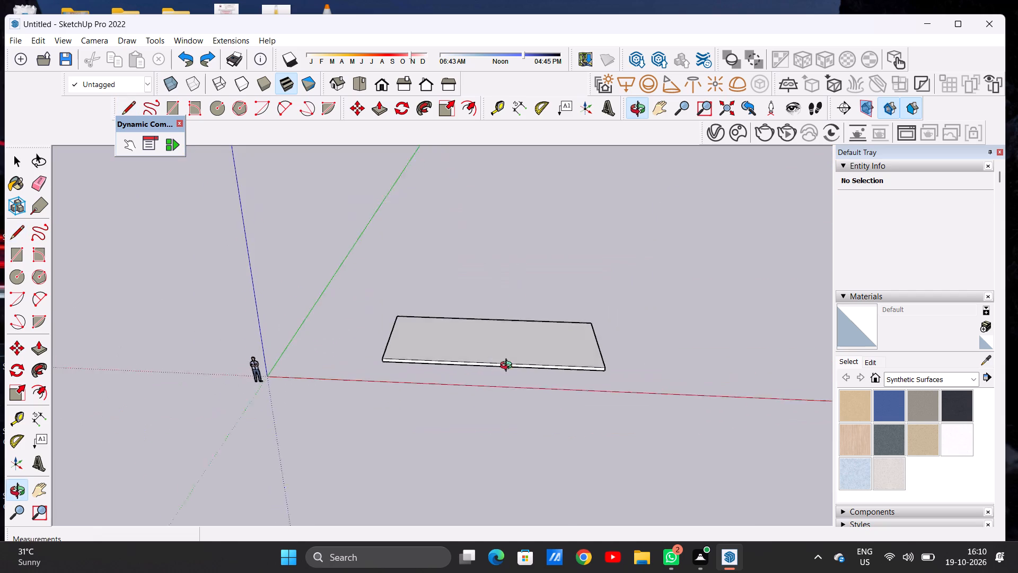
{"action": "middle_click_drag", "start_coordinate": [508, 367], "coordinate": [512, 428]}
{"action": "key", "text": "space"}
{"action": "scroll", "coordinate": [569, 349], "scroll_direction": "up", "scroll_amount": 8}
{"action": "middle_click_drag", "start_coordinate": [644, 363], "coordinate": [531, 217]}
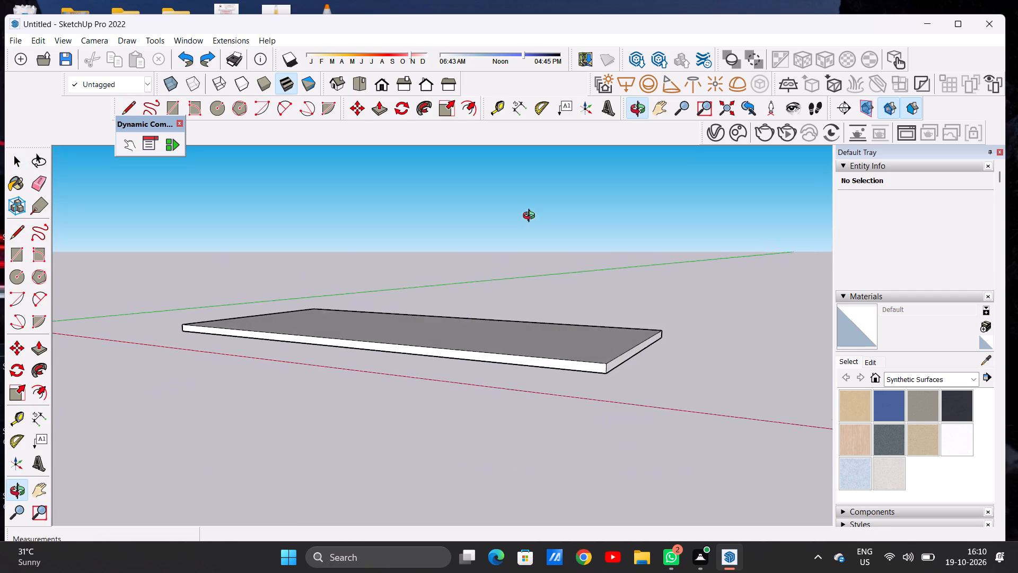
{"action": "middle_click_drag", "start_coordinate": [531, 217], "coordinate": [538, 213]}
{"action": "scroll", "coordinate": [635, 357], "scroll_direction": "up", "scroll_amount": 3}
{"action": "middle_click_drag", "start_coordinate": [613, 377], "coordinate": [604, 379]}
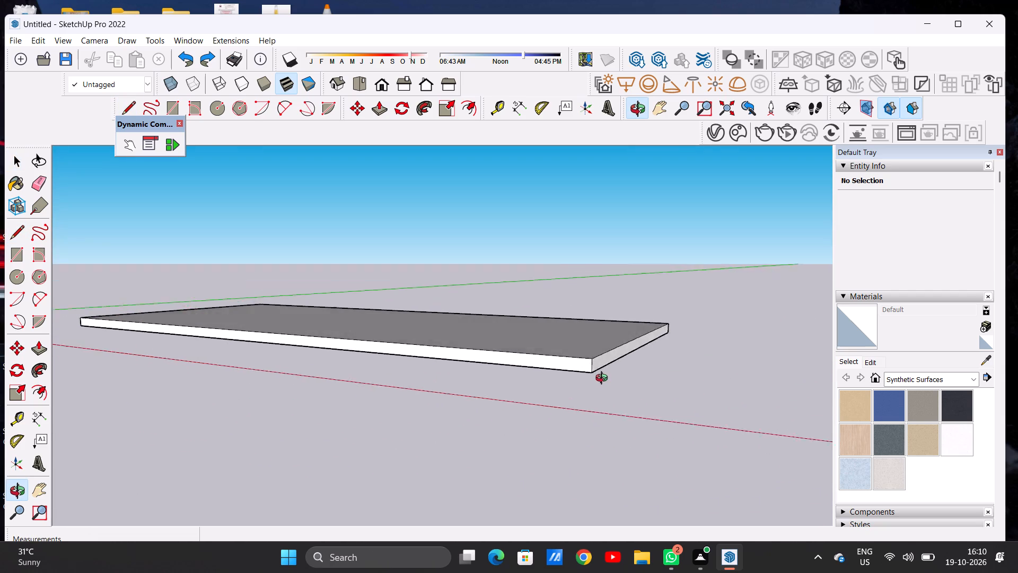
{"action": "middle_click_drag", "start_coordinate": [604, 379], "coordinate": [616, 397]}
{"action": "scroll", "coordinate": [618, 393], "scroll_direction": "up", "scroll_amount": 4}
{"action": "key", "text": "p"}
{"action": "scroll", "coordinate": [606, 387], "scroll_direction": "up", "scroll_amount": 6}
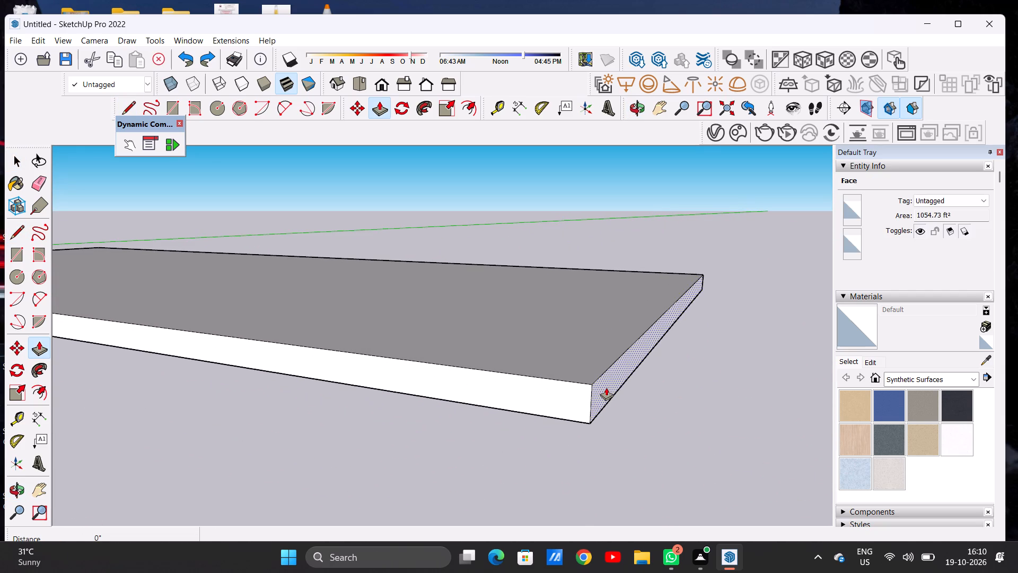
{"action": "left_click", "coordinate": [606, 387]}
{"action": "scroll", "coordinate": [653, 380], "scroll_direction": "down", "scroll_amount": 2}
{"action": "scroll", "coordinate": [653, 380], "scroll_direction": "up", "scroll_amount": 1}
{"action": "scroll", "coordinate": [653, 380], "scroll_direction": "down", "scroll_amount": 3}
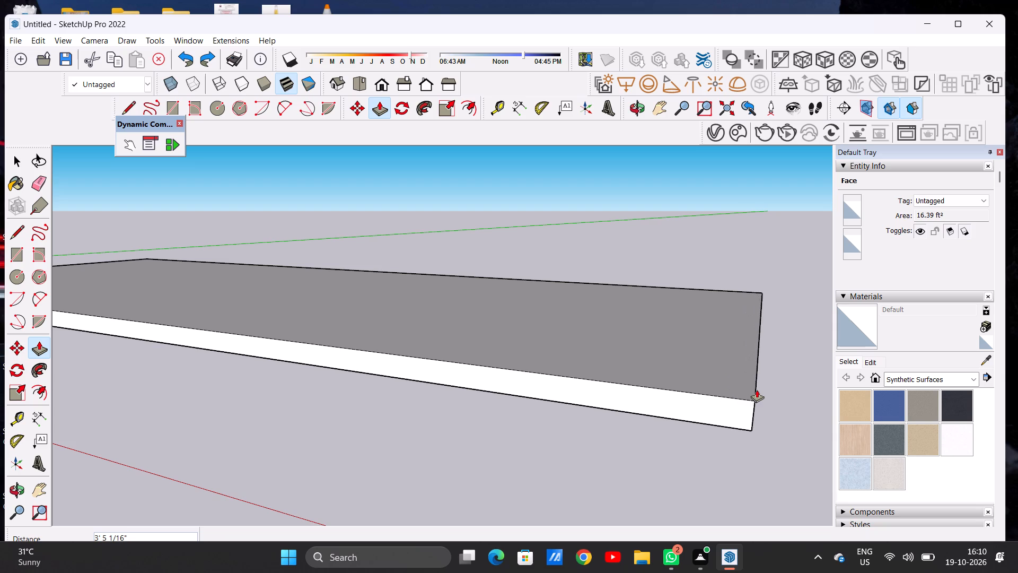
{"action": "left_click", "coordinate": [757, 390]}
{"action": "key", "text": "space"}
Examine the lengthened slab's outline and proportions in top view.
{"action": "scroll", "coordinate": [549, 345], "scroll_direction": "down", "scroll_amount": 20}
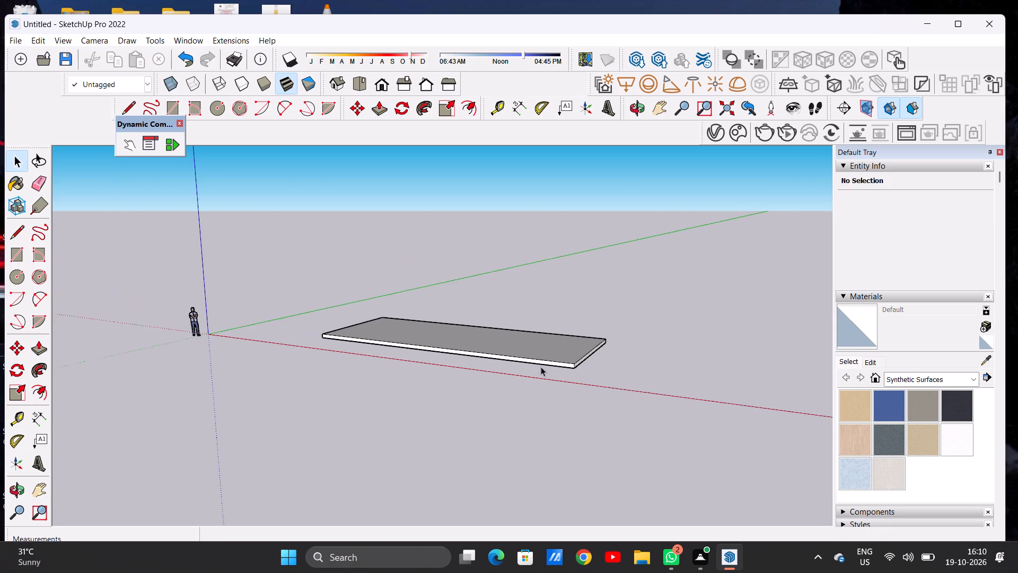
{"action": "scroll", "coordinate": [541, 367], "scroll_direction": "down", "scroll_amount": 9}
{"action": "middle_click_drag", "start_coordinate": [467, 303], "coordinate": [547, 357]}
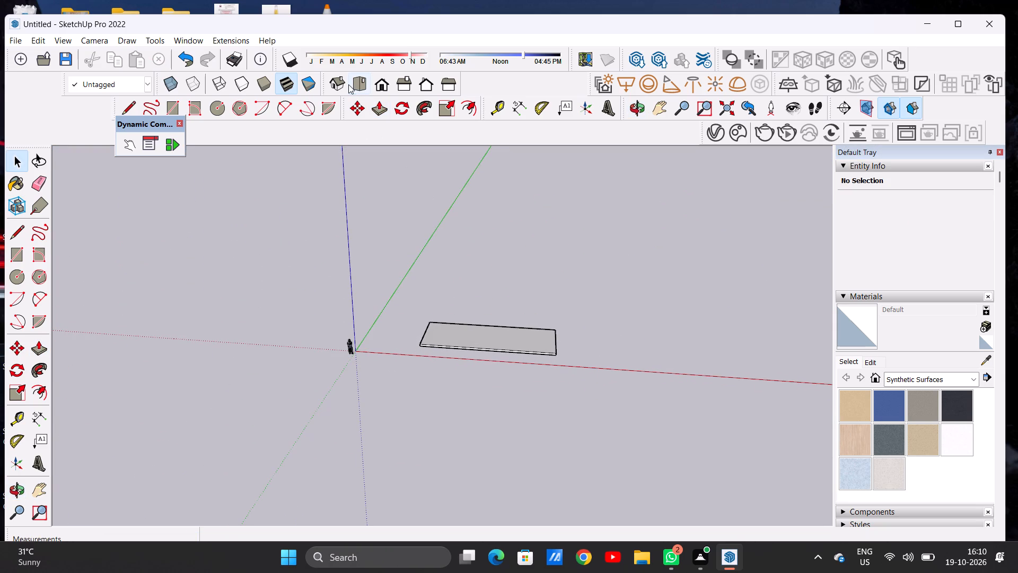
{"action": "left_click", "coordinate": [348, 84]}
{"action": "scroll", "coordinate": [565, 302], "scroll_direction": "up", "scroll_amount": 6}
{"action": "scroll", "coordinate": [371, 239], "scroll_direction": "up", "scroll_amount": 7}
{"action": "scroll", "coordinate": [380, 305], "scroll_direction": "down", "scroll_amount": 8}
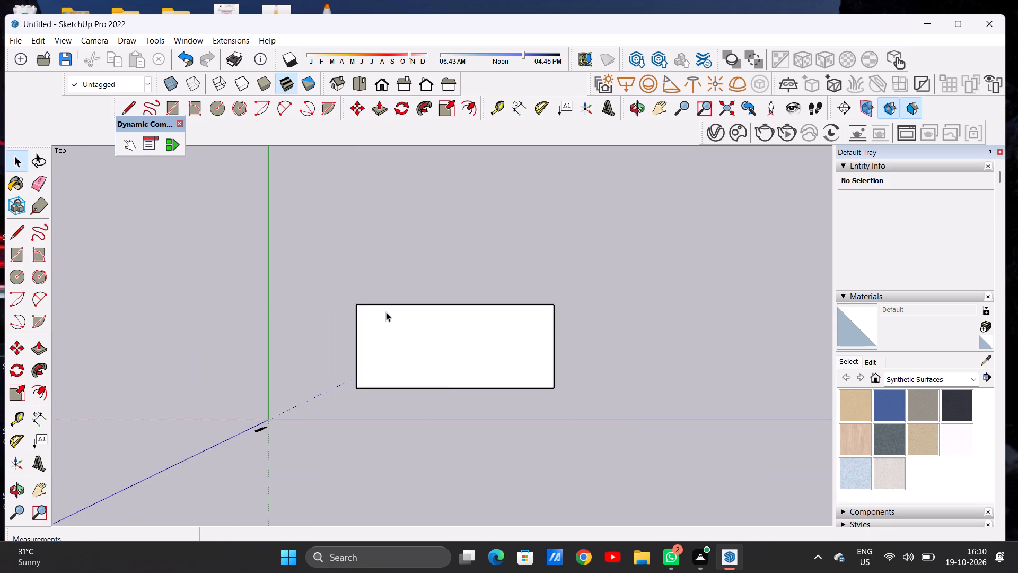
{"action": "scroll", "coordinate": [469, 354], "scroll_direction": "up", "scroll_amount": 7}
{"action": "scroll", "coordinate": [440, 328], "scroll_direction": "down", "scroll_amount": 5}
{"action": "scroll", "coordinate": [362, 334], "scroll_direction": "up", "scroll_amount": 2}
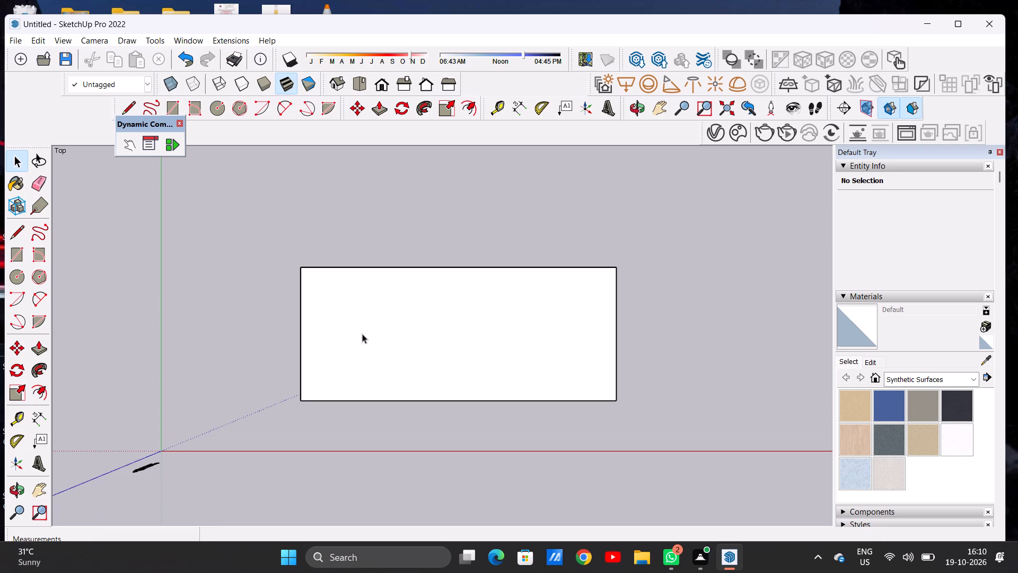
Offset the slab's top face outline inward by about 2' 2 3/8".
{"action": "type", "text": "OF"}
{"action": "left_click", "coordinate": [371, 292]}
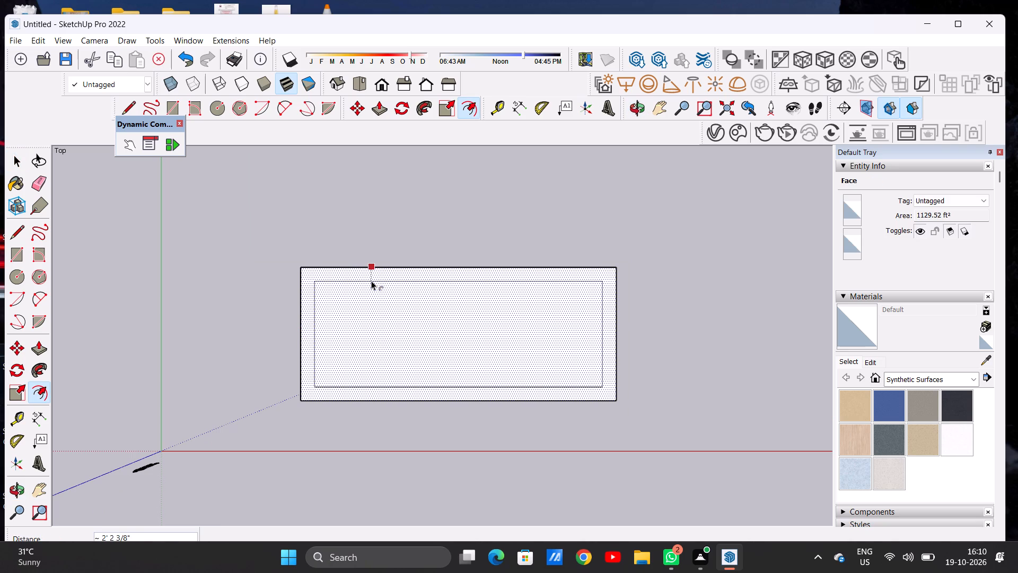
{"action": "left_click", "coordinate": [371, 281]}
{"action": "key", "text": "space"}
Draw a line from the inset rectangle's front corner nearest the origin straight out to the slab's short end edge.
{"action": "scroll", "coordinate": [552, 336], "scroll_direction": "down", "scroll_amount": 3}
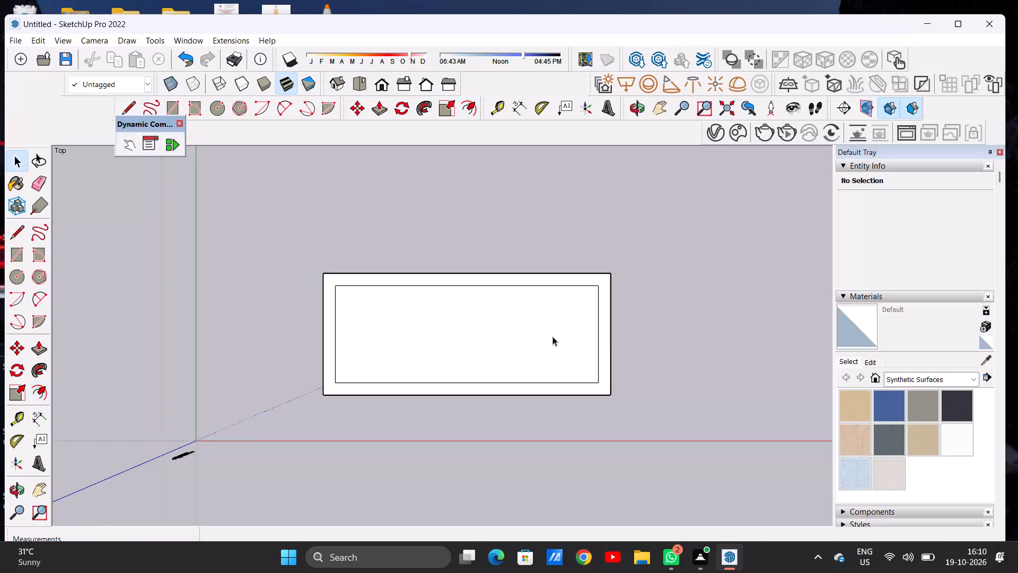
{"action": "scroll", "coordinate": [552, 336], "scroll_direction": "down", "scroll_amount": 3}
{"action": "scroll", "coordinate": [475, 364], "scroll_direction": "up", "scroll_amount": 7}
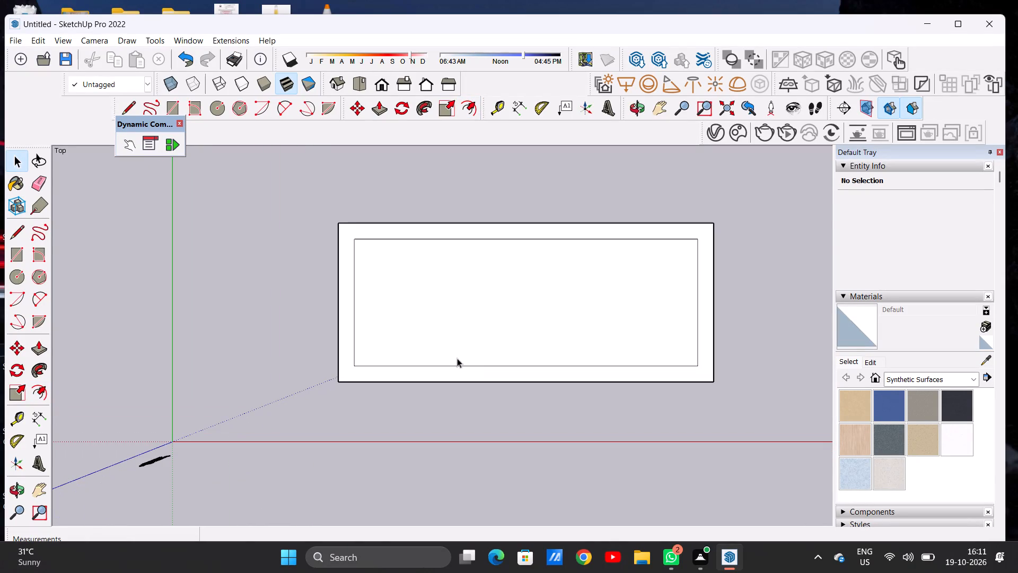
{"action": "key", "text": "l"}
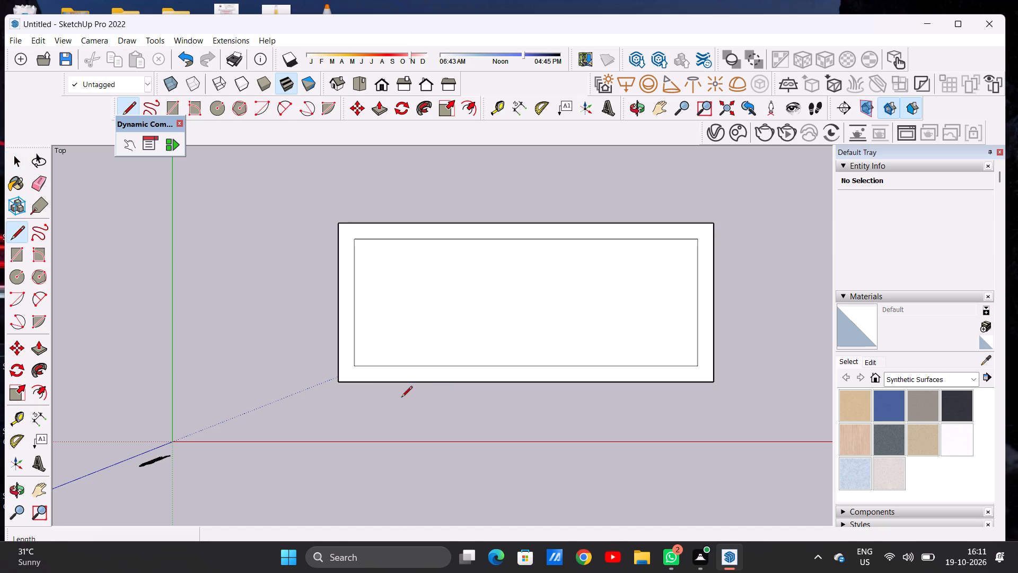
{"action": "scroll", "coordinate": [372, 405], "scroll_direction": "up", "scroll_amount": 6}
{"action": "left_click", "coordinate": [346, 338]}
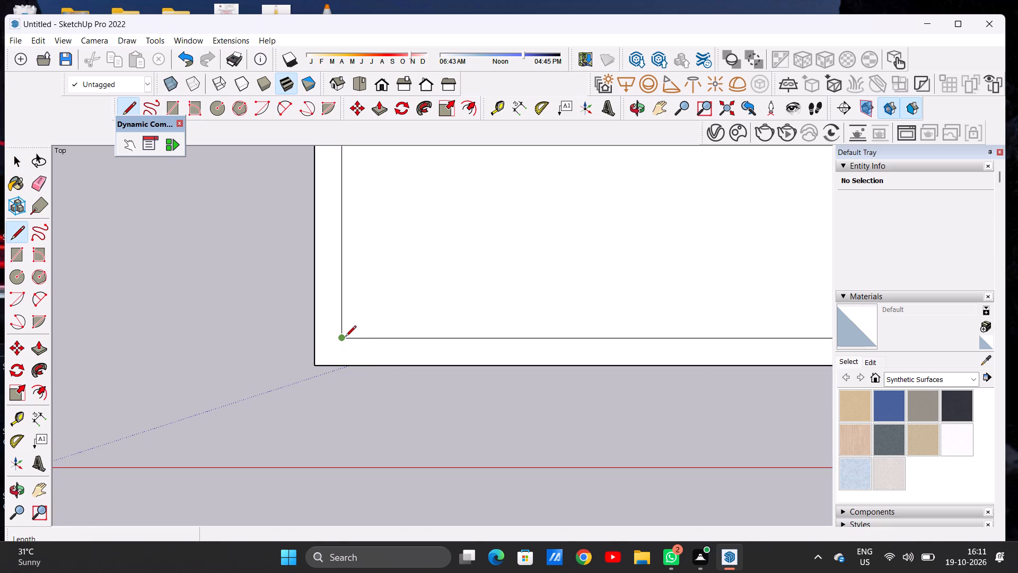
{"action": "left_click", "coordinate": [317, 336]}
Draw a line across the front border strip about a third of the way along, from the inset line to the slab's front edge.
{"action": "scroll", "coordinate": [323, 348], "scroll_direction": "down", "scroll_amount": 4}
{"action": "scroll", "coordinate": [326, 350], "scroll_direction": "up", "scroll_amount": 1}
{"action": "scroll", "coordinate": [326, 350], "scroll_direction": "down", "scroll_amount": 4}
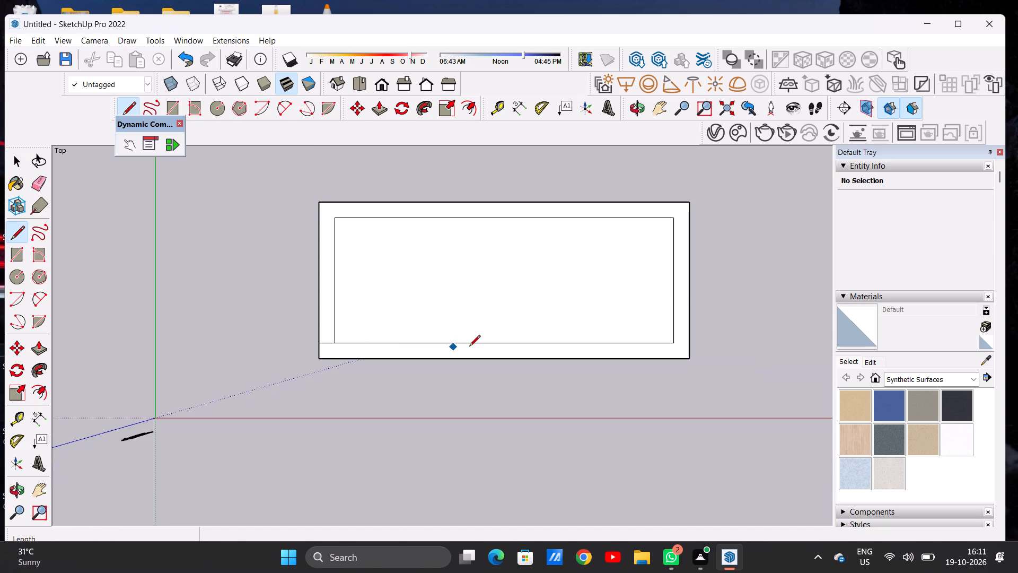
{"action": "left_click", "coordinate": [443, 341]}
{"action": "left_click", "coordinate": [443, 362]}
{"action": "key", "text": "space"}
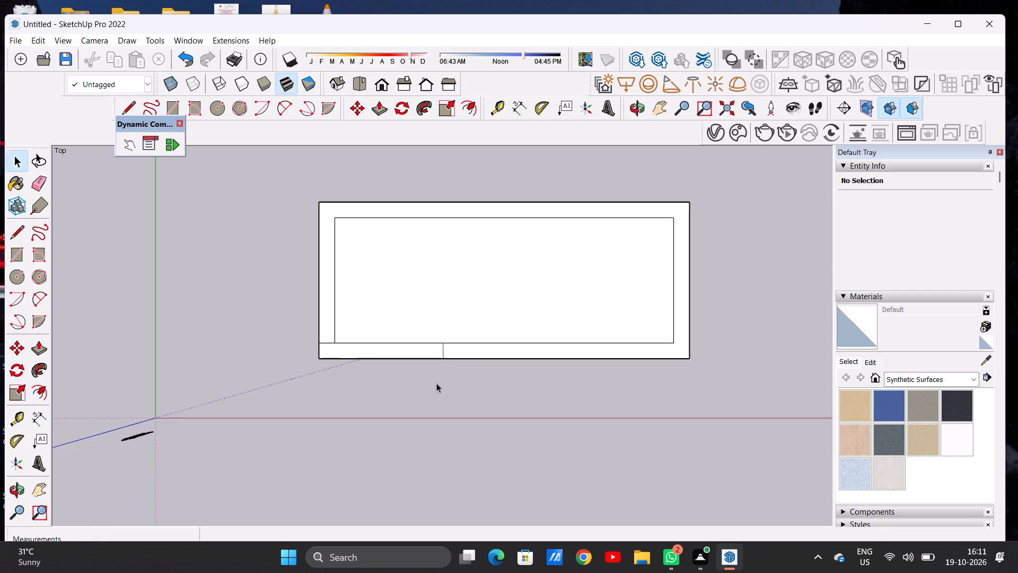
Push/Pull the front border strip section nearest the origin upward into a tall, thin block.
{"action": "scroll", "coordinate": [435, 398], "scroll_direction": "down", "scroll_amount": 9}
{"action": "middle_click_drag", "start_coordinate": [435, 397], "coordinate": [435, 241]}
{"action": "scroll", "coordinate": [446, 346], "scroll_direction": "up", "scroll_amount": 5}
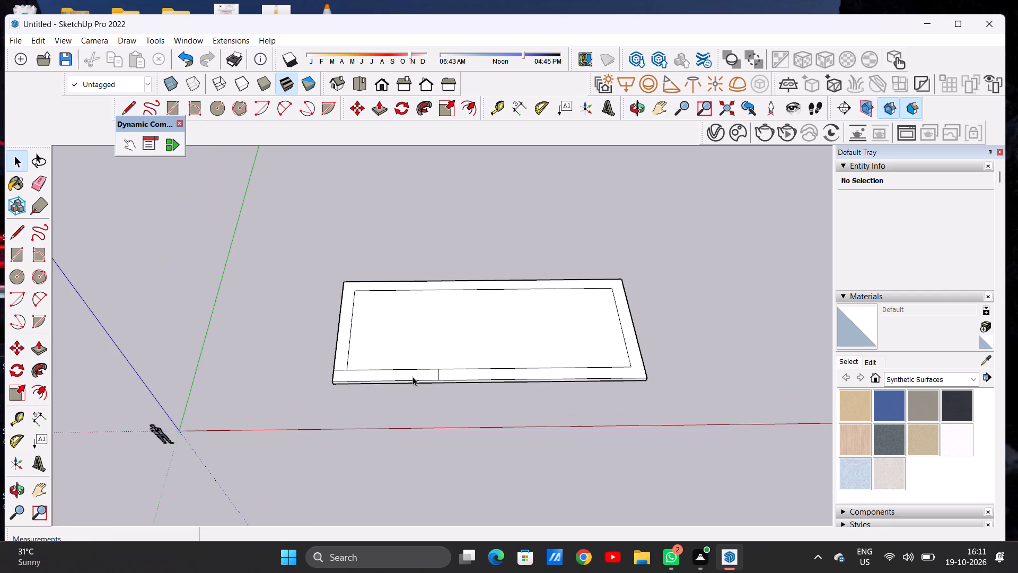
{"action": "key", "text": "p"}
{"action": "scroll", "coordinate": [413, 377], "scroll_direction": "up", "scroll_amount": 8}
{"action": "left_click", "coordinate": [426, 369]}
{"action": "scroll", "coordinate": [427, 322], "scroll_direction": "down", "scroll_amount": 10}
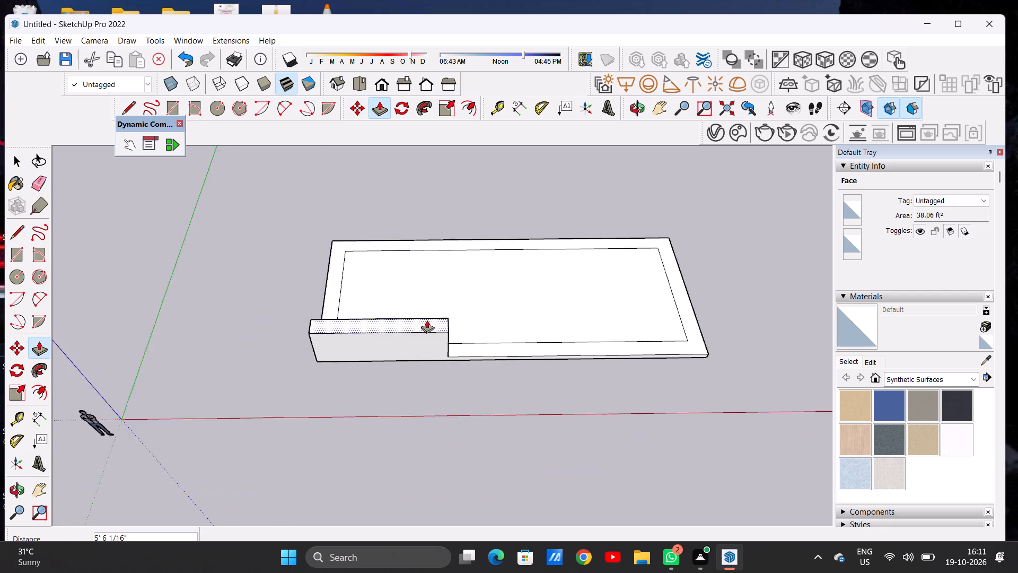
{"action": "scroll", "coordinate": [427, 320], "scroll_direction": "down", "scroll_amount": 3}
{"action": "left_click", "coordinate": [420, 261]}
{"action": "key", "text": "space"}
Examine the raised front block's height and width against the slab from ground level and from above.
{"action": "scroll", "coordinate": [432, 286], "scroll_direction": "down", "scroll_amount": 5}
{"action": "middle_click_drag", "start_coordinate": [435, 325], "coordinate": [435, 158]}
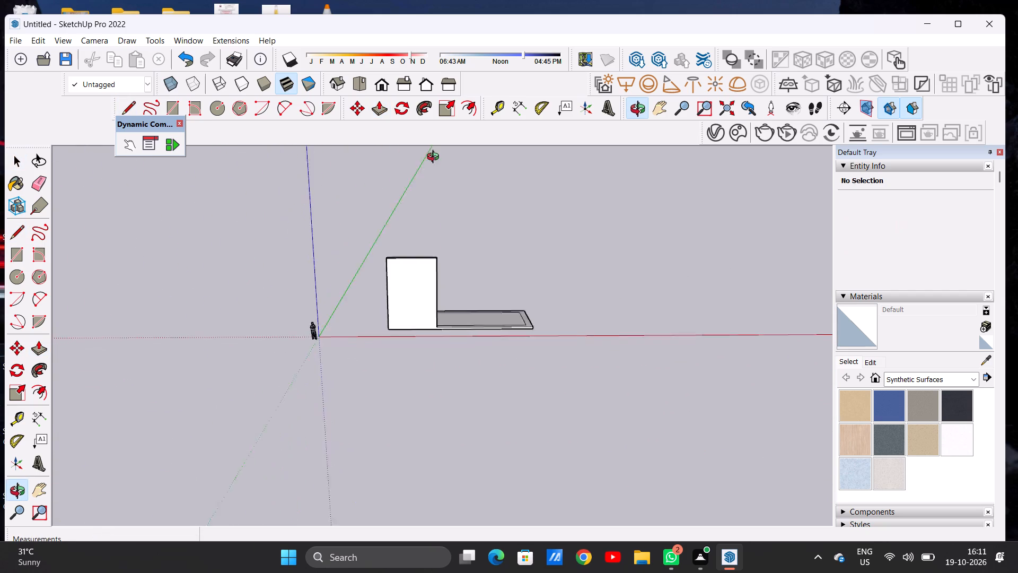
{"action": "middle_click_drag", "start_coordinate": [435, 158], "coordinate": [435, 155]}
{"action": "scroll", "coordinate": [432, 263], "scroll_direction": "up", "scroll_amount": 6}
{"action": "middle_click_drag", "start_coordinate": [425, 319], "coordinate": [413, 246]}
{"action": "scroll", "coordinate": [416, 292], "scroll_direction": "up", "scroll_amount": 4}
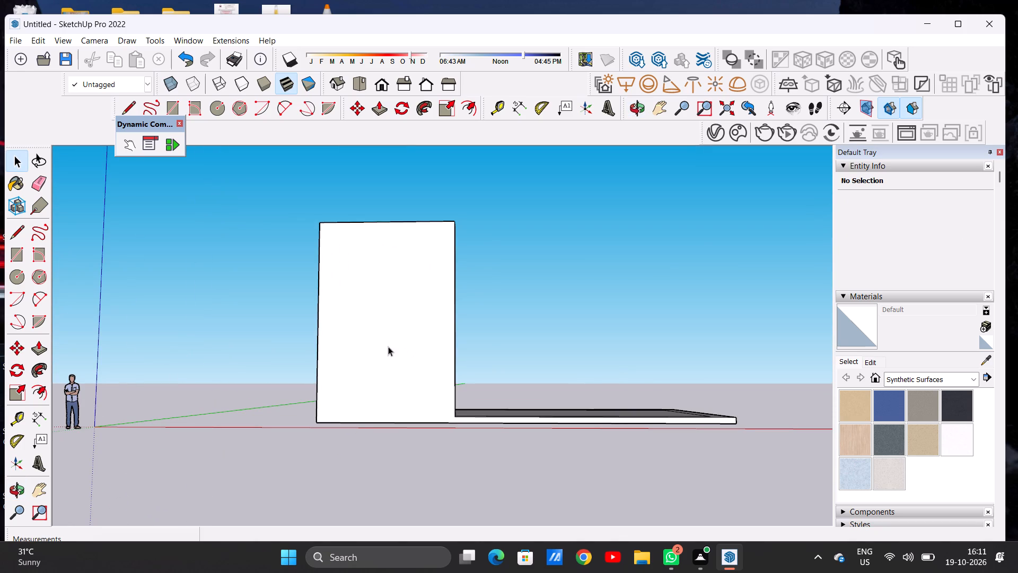
{"action": "scroll", "coordinate": [376, 355], "scroll_direction": "down", "scroll_amount": 13}
{"action": "middle_click_drag", "start_coordinate": [383, 318], "coordinate": [386, 439]}
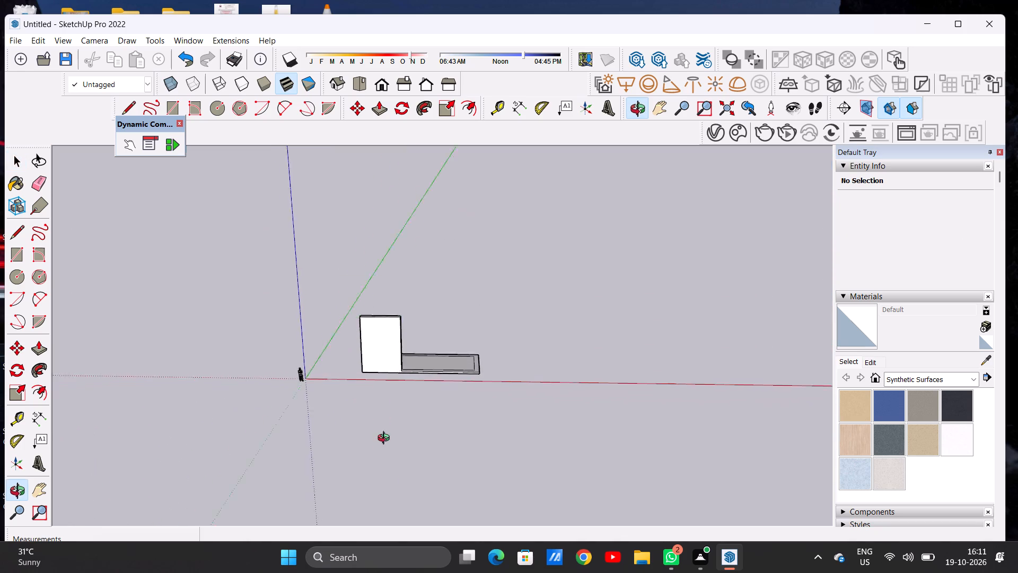
{"action": "middle_click_drag", "start_coordinate": [386, 439], "coordinate": [389, 507]}
{"action": "scroll", "coordinate": [388, 351], "scroll_direction": "up", "scroll_amount": 8}
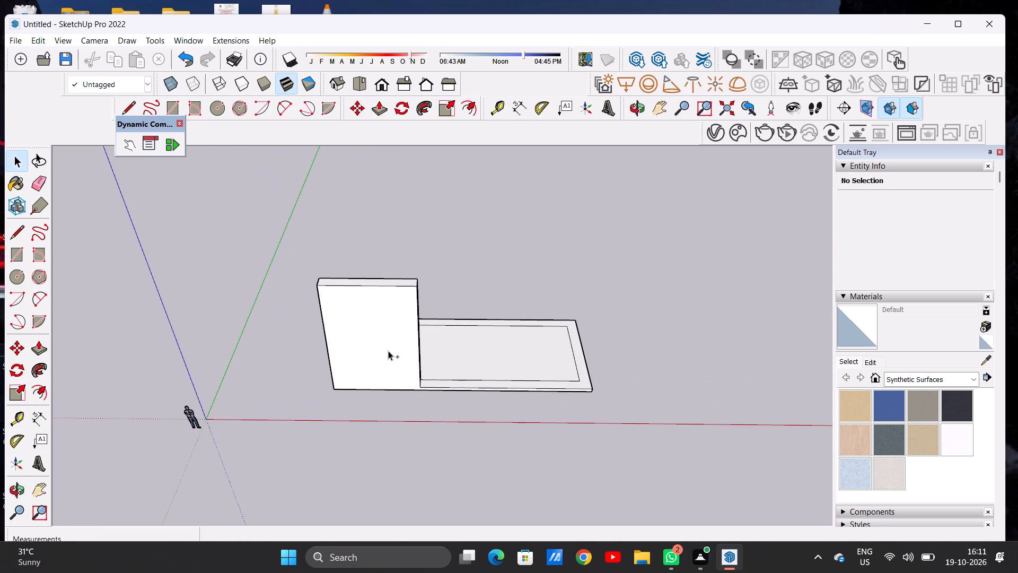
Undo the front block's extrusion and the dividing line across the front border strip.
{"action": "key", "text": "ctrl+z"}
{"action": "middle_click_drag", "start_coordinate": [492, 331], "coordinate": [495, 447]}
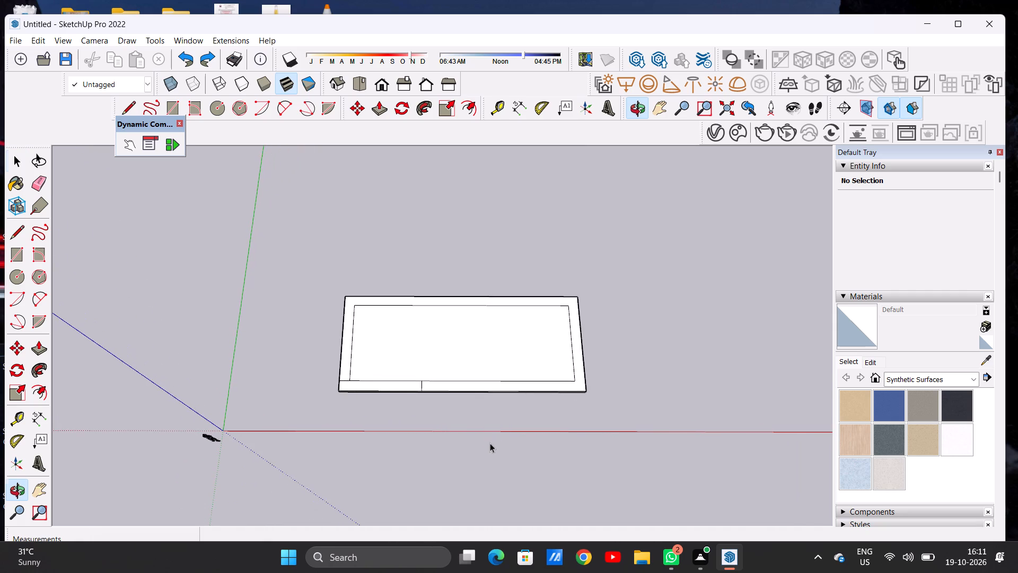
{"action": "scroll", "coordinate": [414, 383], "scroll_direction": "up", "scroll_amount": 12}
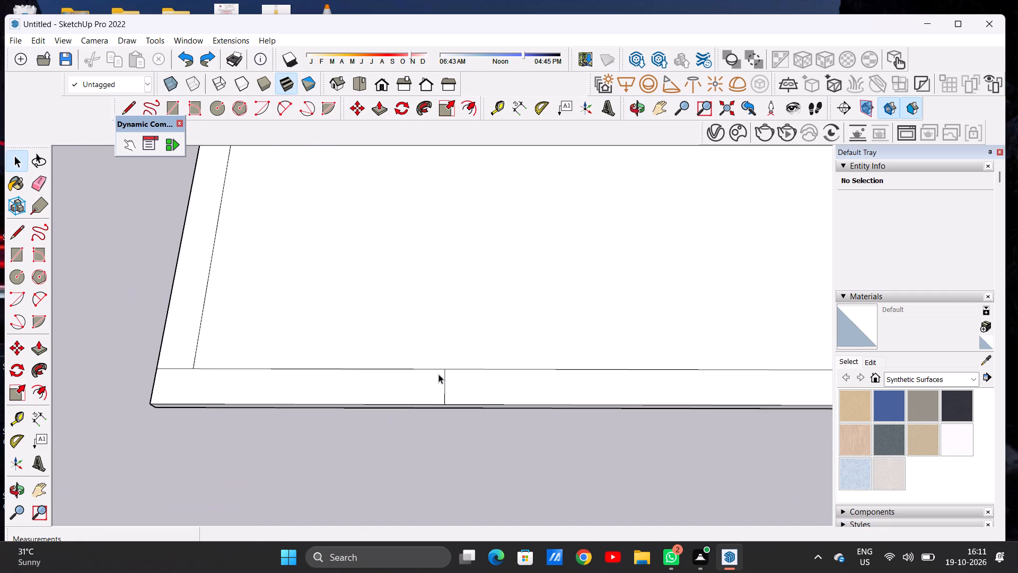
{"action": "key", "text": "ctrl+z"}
Draw a dividing line about 2' 2 3/8" long across the front border strip, about a third of the slab's length from the origin-side end.
{"action": "key", "text": "l"}
{"action": "left_click", "coordinate": [418, 369]}
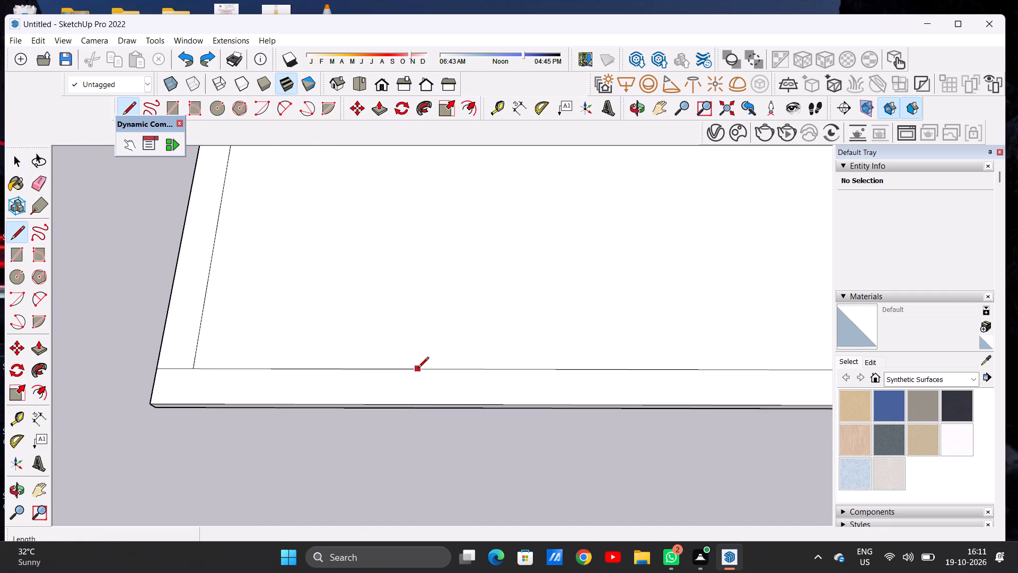
{"action": "left_click", "coordinate": [417, 411]}
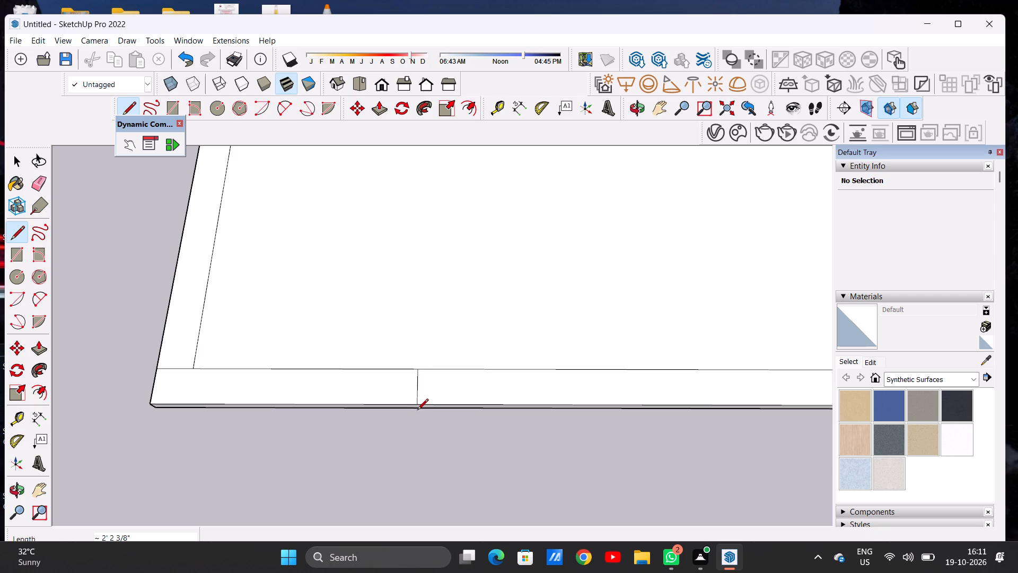
{"action": "key", "text": "space"}
Continue the front strip's dividing line about 17' 5 5/8" along the green axis to the inset rectangle's rear edge.
{"action": "scroll", "coordinate": [461, 411], "scroll_direction": "down", "scroll_amount": 18}
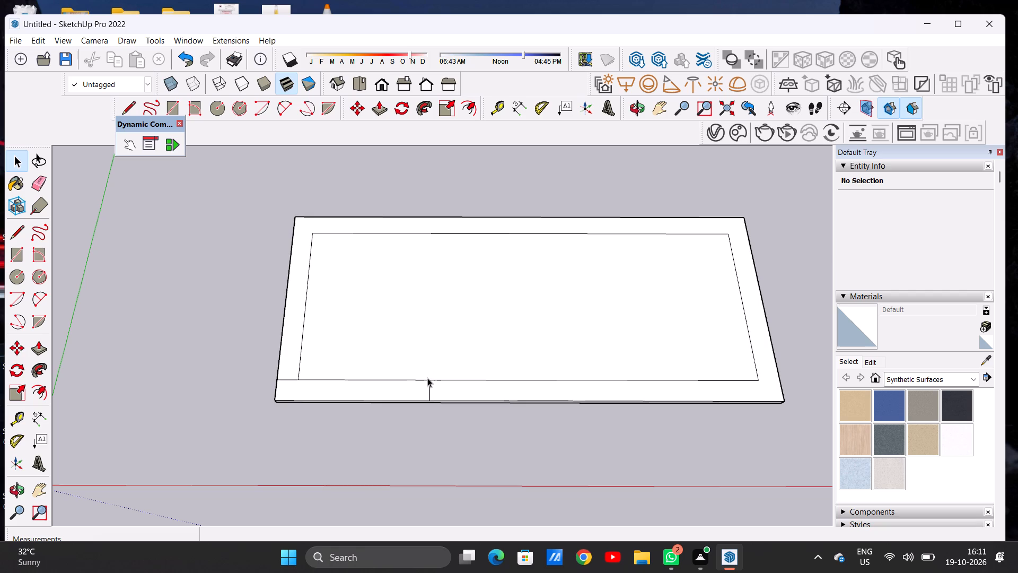
{"action": "scroll", "coordinate": [415, 380], "scroll_direction": "down", "scroll_amount": 8}
{"action": "key", "text": "l"}
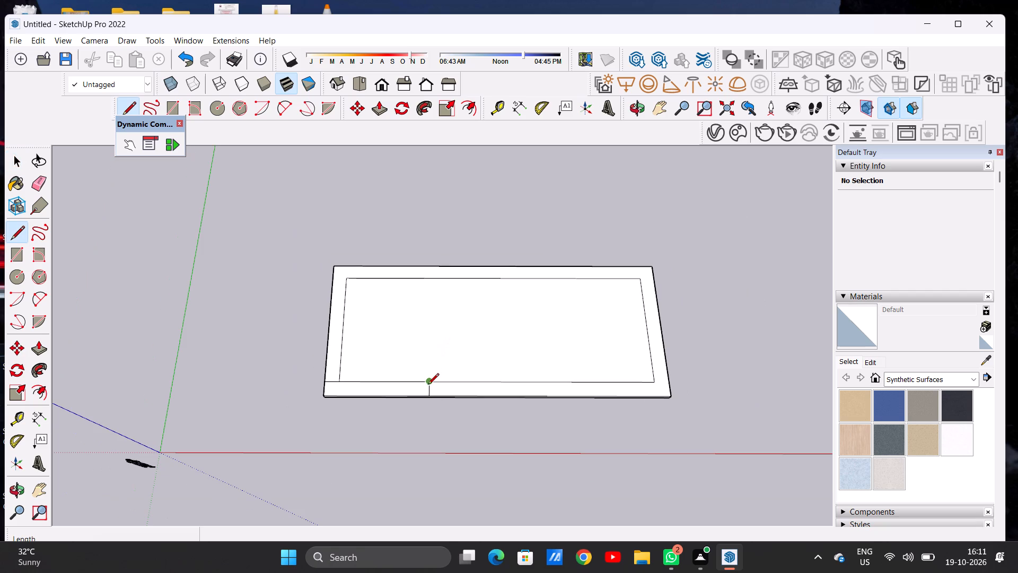
{"action": "left_click", "coordinate": [428, 385]}
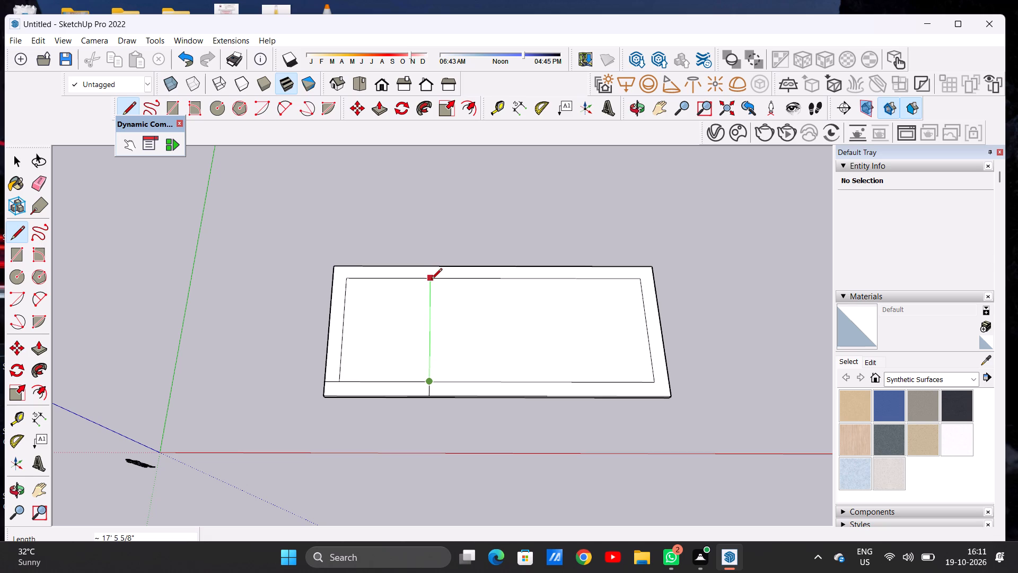
{"action": "left_click", "coordinate": [431, 280]}
{"action": "key", "text": "space"}
At the rear corner farthest from the origin, draw a line from the inset corner to the short end edge and another across the rear strip.
{"action": "scroll", "coordinate": [427, 363], "scroll_direction": "down", "scroll_amount": 9}
{"action": "middle_click_drag", "start_coordinate": [458, 372], "coordinate": [455, 328]}
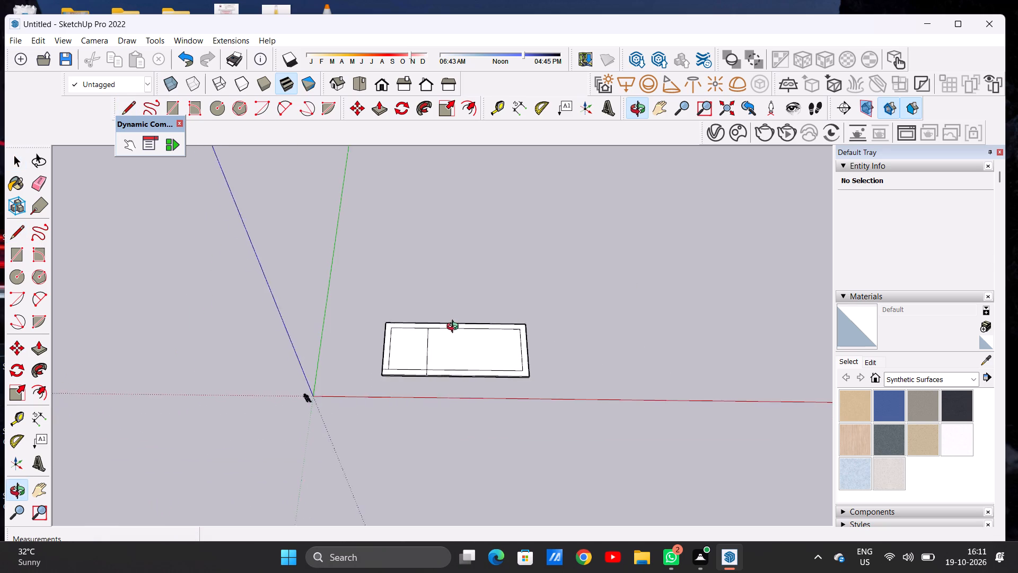
{"action": "middle_click_drag", "start_coordinate": [455, 328], "coordinate": [457, 288]}
{"action": "scroll", "coordinate": [498, 335], "scroll_direction": "up", "scroll_amount": 7}
{"action": "scroll", "coordinate": [560, 403], "scroll_direction": "down", "scroll_amount": 4}
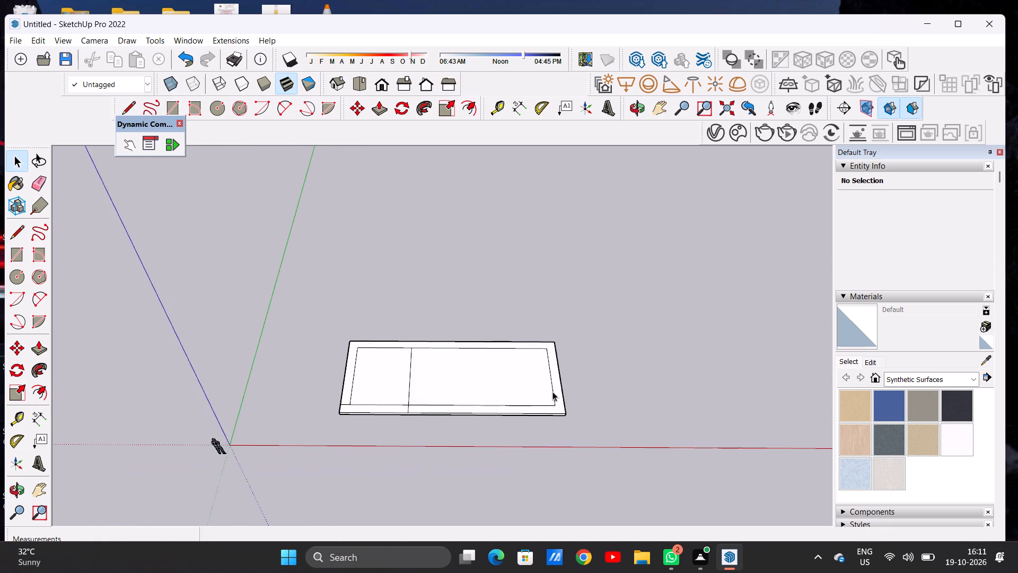
{"action": "scroll", "coordinate": [520, 379], "scroll_direction": "up", "scroll_amount": 1}
{"action": "middle_click_drag", "start_coordinate": [526, 347], "coordinate": [520, 459]}
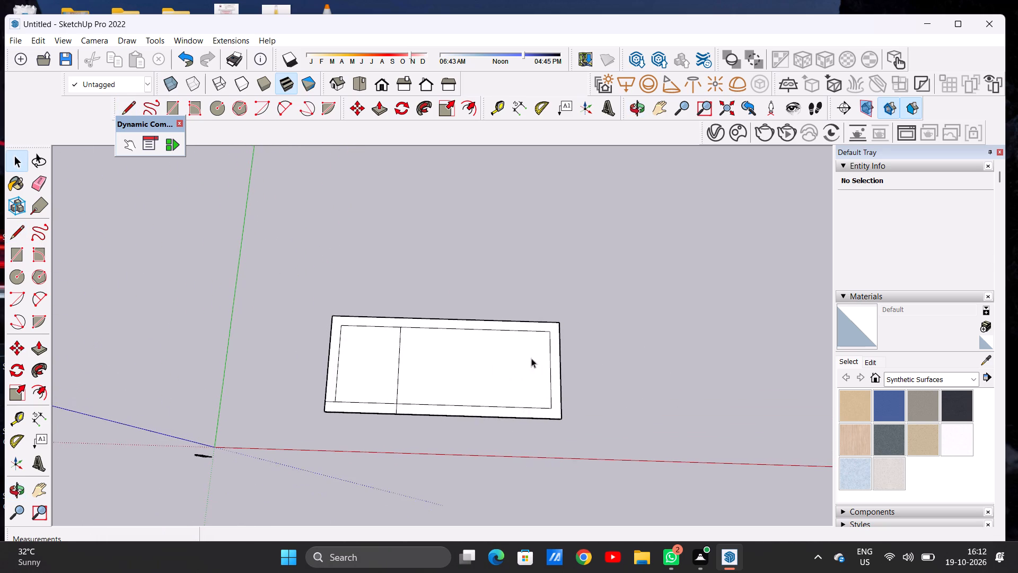
{"action": "scroll", "coordinate": [535, 350], "scroll_direction": "up", "scroll_amount": 3}
{"action": "key", "text": "l"}
{"action": "scroll", "coordinate": [544, 332], "scroll_direction": "up", "scroll_amount": 2}
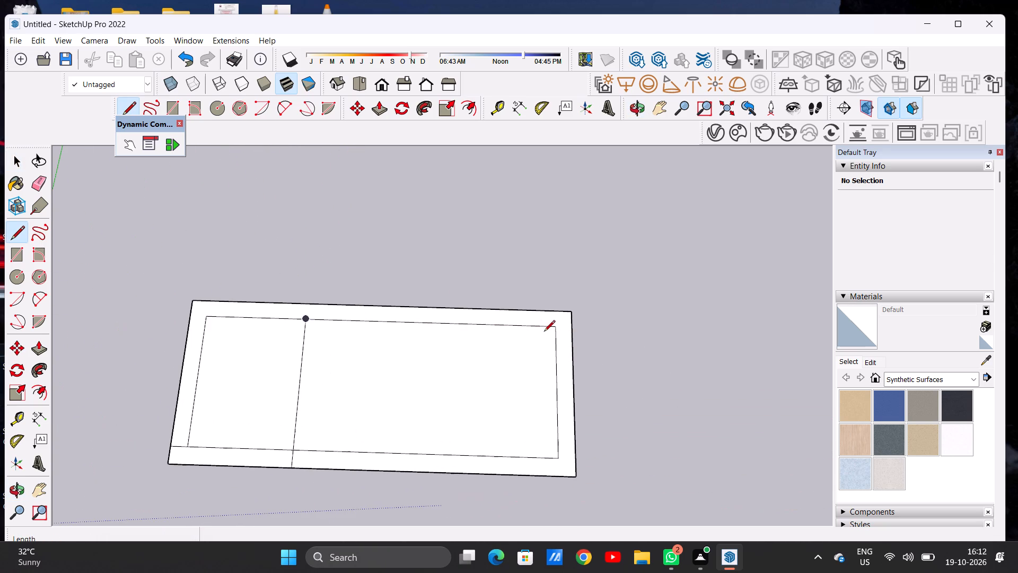
{"action": "left_click", "coordinate": [552, 327]}
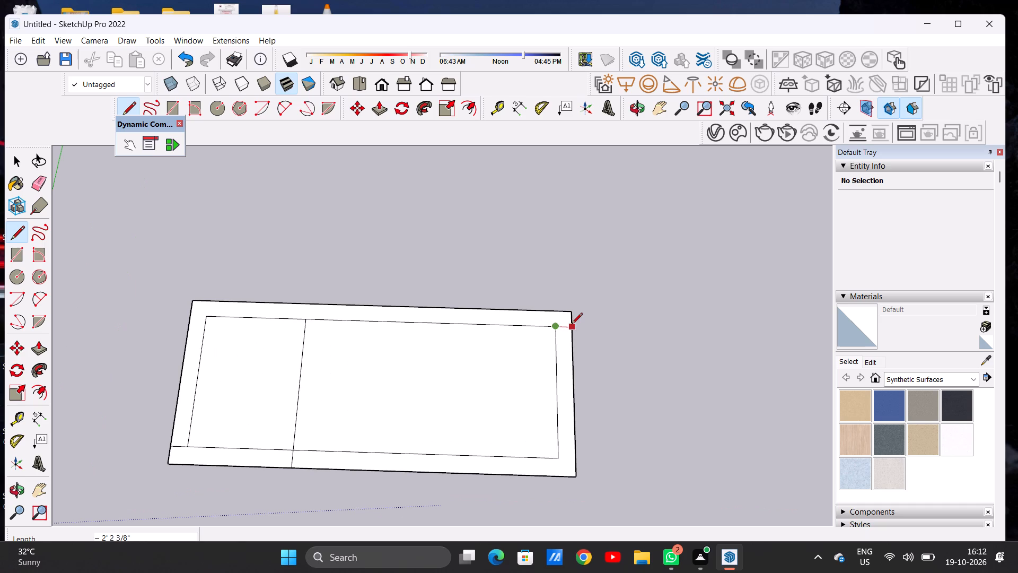
{"action": "left_click", "coordinate": [572, 325]}
{"action": "left_click", "coordinate": [536, 328]}
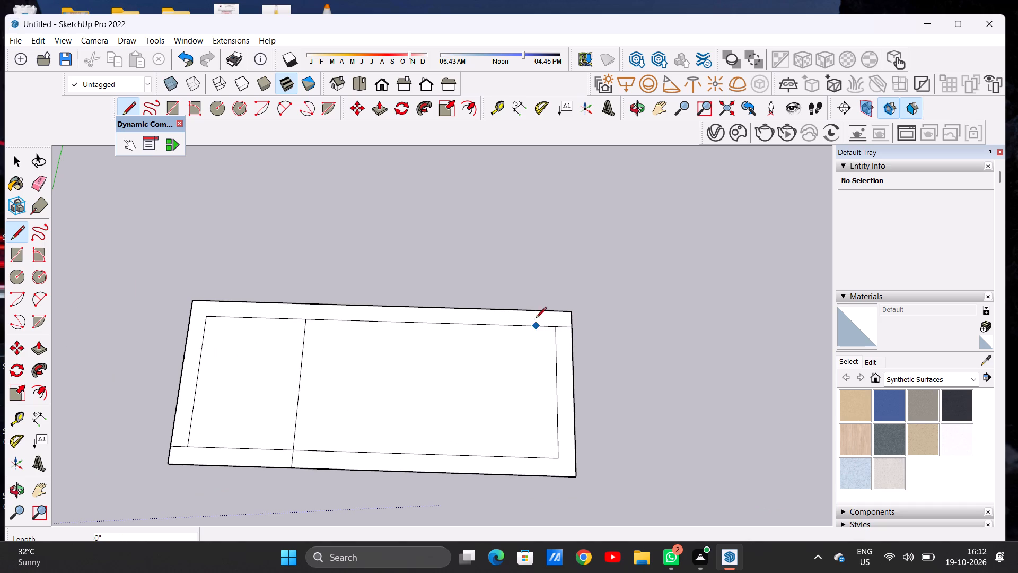
{"action": "left_click", "coordinate": [533, 311]}
Draw two parallel lines about 2' 2 3/8" long across the far end strip, one from the inset's front corner and one slightly behind it.
{"action": "scroll", "coordinate": [537, 308], "scroll_direction": "down", "scroll_amount": 6}
{"action": "scroll", "coordinate": [543, 406], "scroll_direction": "up", "scroll_amount": 2}
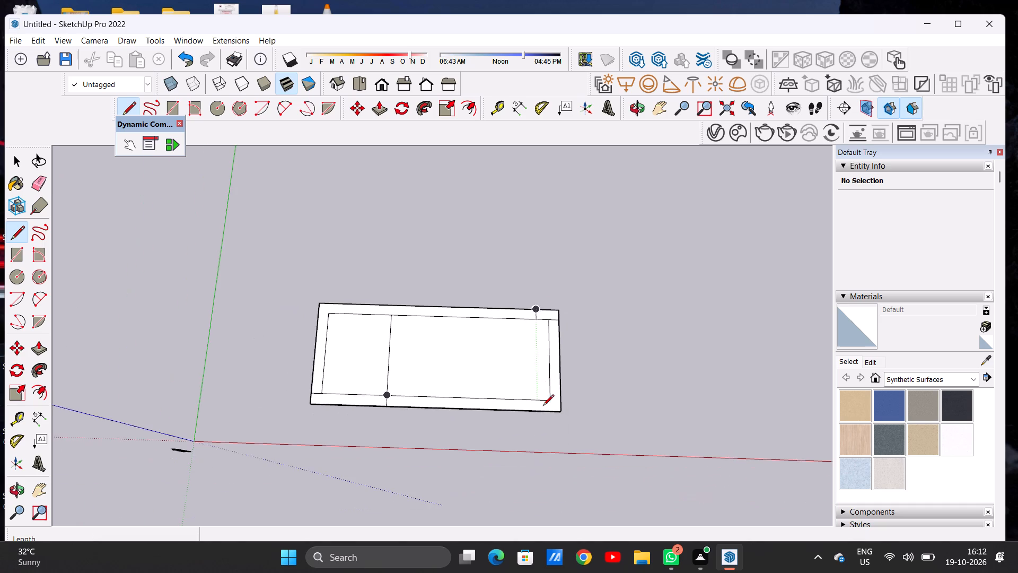
{"action": "scroll", "coordinate": [543, 406], "scroll_direction": "up", "scroll_amount": 13}
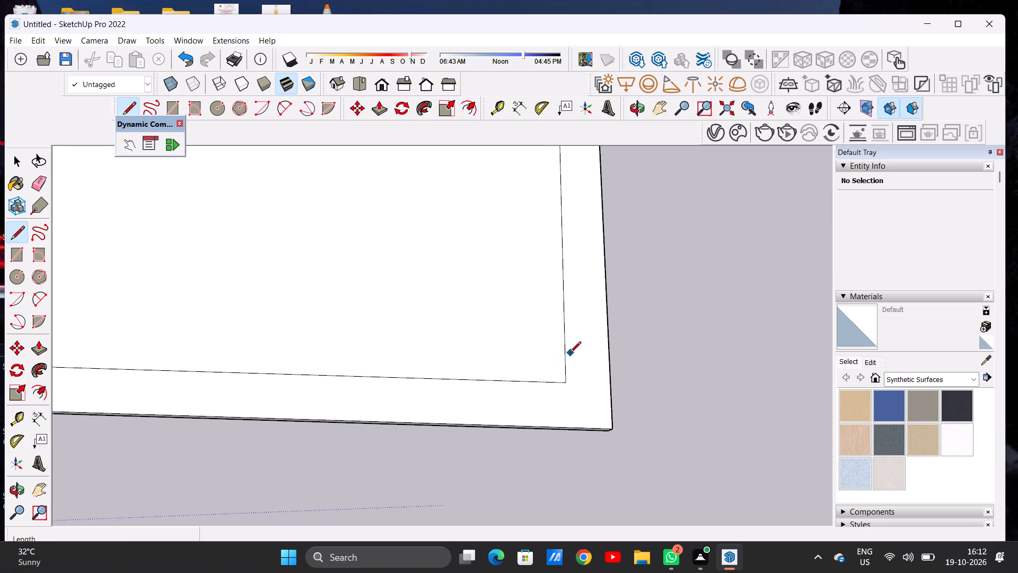
{"action": "left_click", "coordinate": [568, 353]}
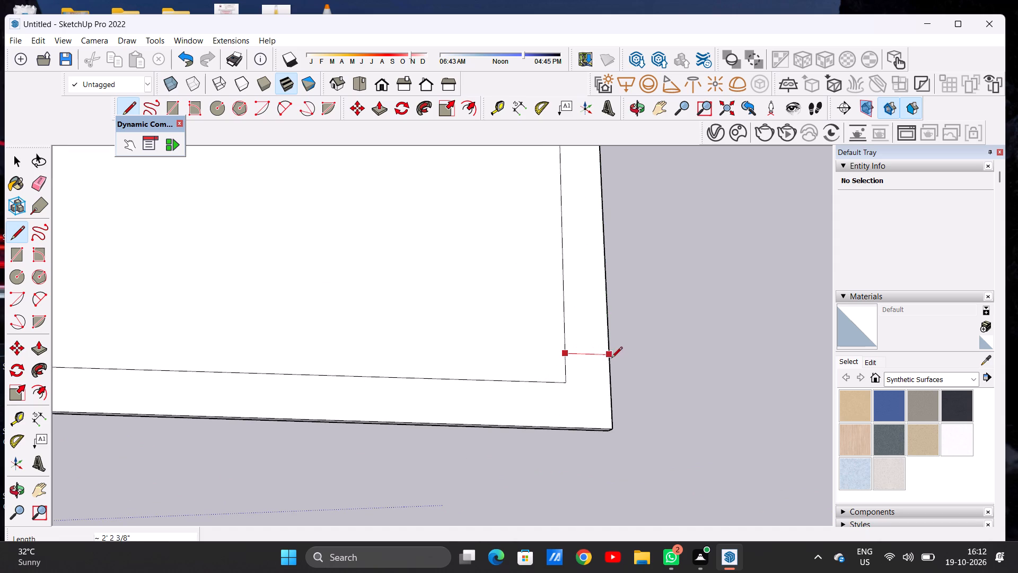
{"action": "left_click", "coordinate": [609, 354]}
{"action": "left_click", "coordinate": [566, 382]}
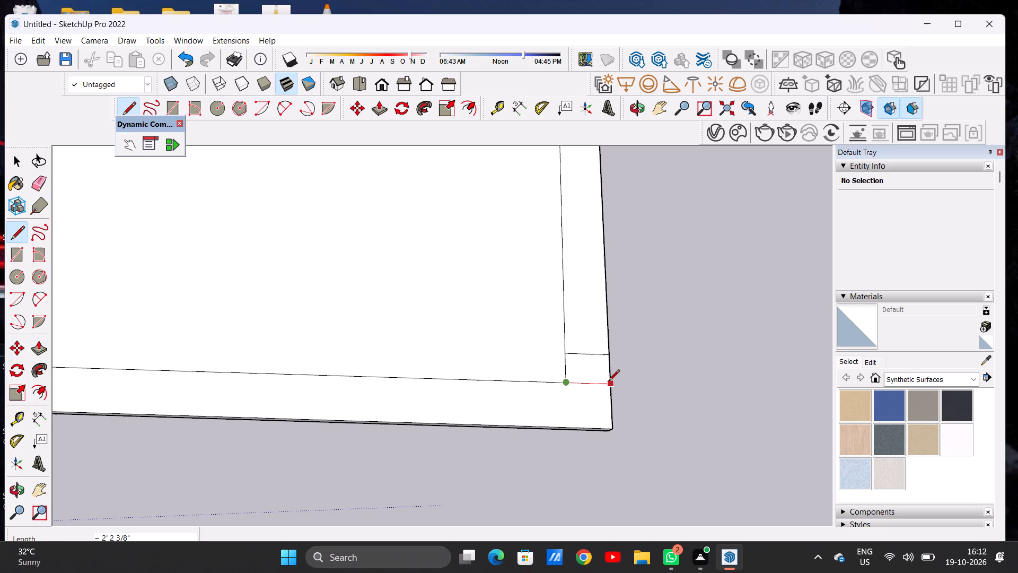
{"action": "left_click", "coordinate": [609, 381]}
{"action": "key", "text": "space"}
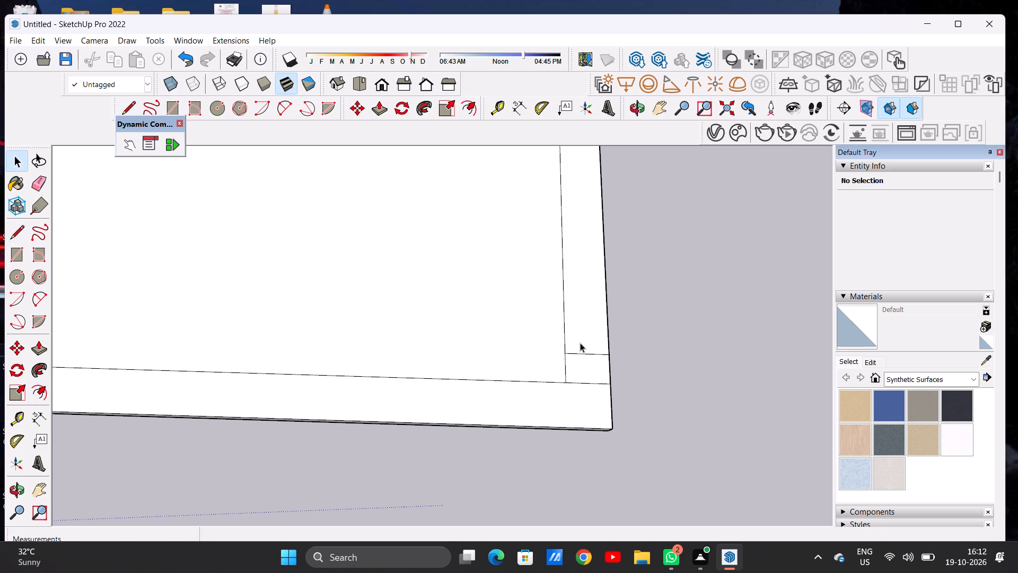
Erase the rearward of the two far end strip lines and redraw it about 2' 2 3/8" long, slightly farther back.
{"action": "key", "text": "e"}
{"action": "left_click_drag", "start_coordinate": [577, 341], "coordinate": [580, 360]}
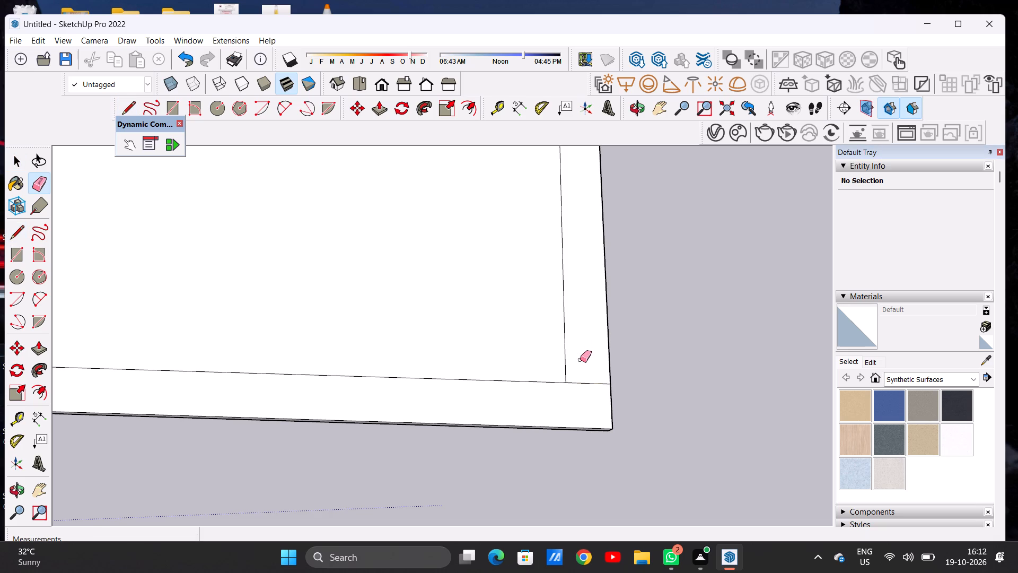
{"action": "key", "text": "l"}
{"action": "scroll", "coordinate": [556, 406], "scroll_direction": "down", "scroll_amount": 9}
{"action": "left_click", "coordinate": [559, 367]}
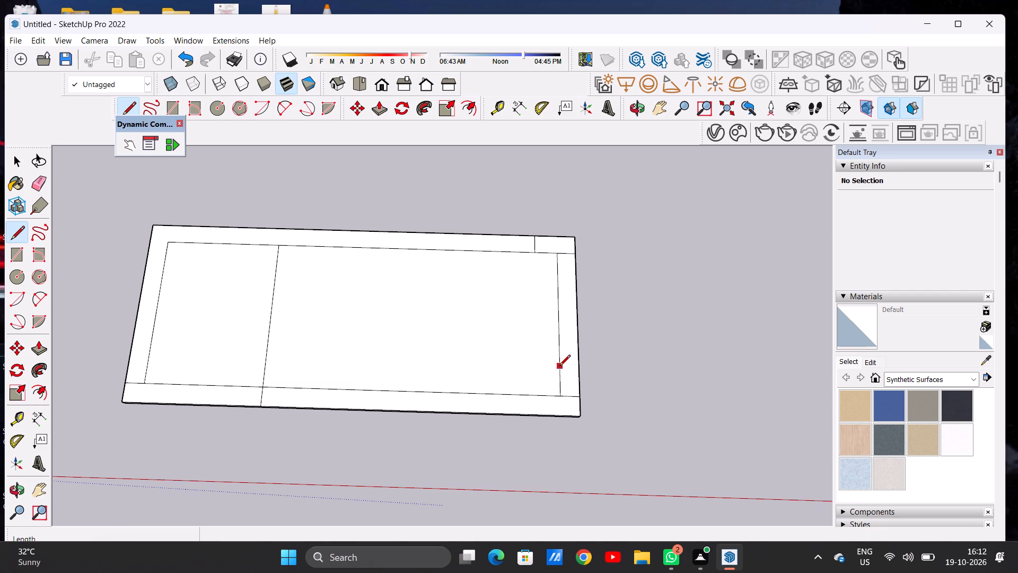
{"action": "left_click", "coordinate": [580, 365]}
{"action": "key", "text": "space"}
Examine the dividing lines around the slab's far front corner against the whole layout.
{"action": "scroll", "coordinate": [572, 364], "scroll_direction": "up", "scroll_amount": 14}
{"action": "scroll", "coordinate": [541, 402], "scroll_direction": "down", "scroll_amount": 14}
{"action": "scroll", "coordinate": [567, 396], "scroll_direction": "up", "scroll_amount": 20}
{"action": "scroll", "coordinate": [567, 396], "scroll_direction": "up", "scroll_amount": 6}
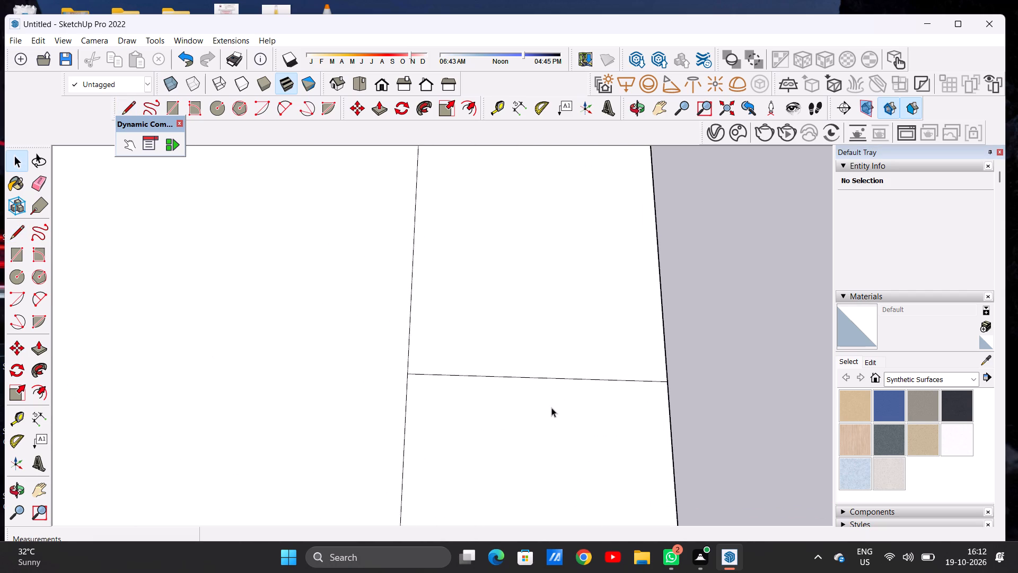
{"action": "scroll", "coordinate": [554, 407], "scroll_direction": "down", "scroll_amount": 20}
{"action": "scroll", "coordinate": [554, 407], "scroll_direction": "down", "scroll_amount": 13}
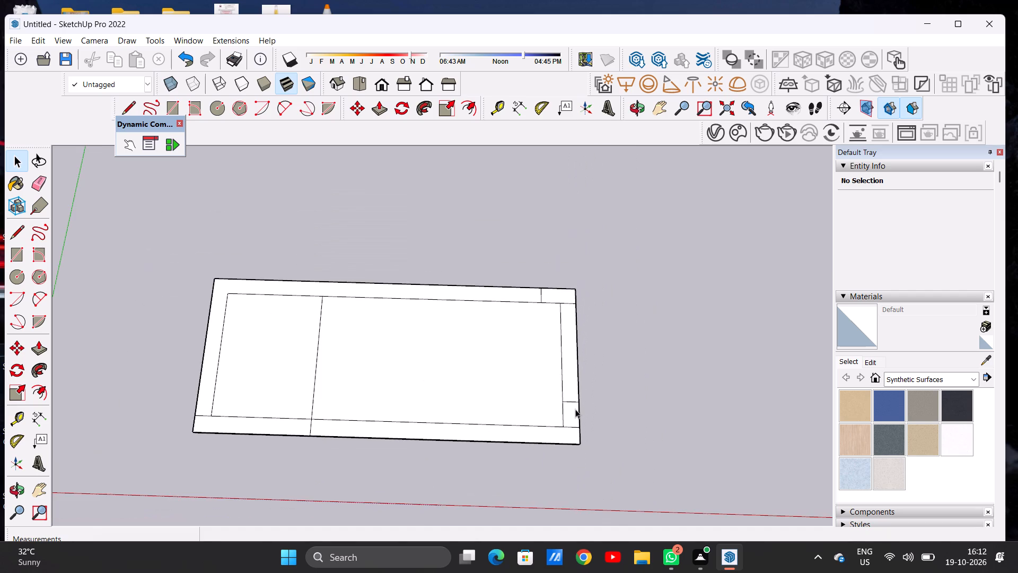
{"action": "scroll", "coordinate": [575, 409], "scroll_direction": "down", "scroll_amount": 1}
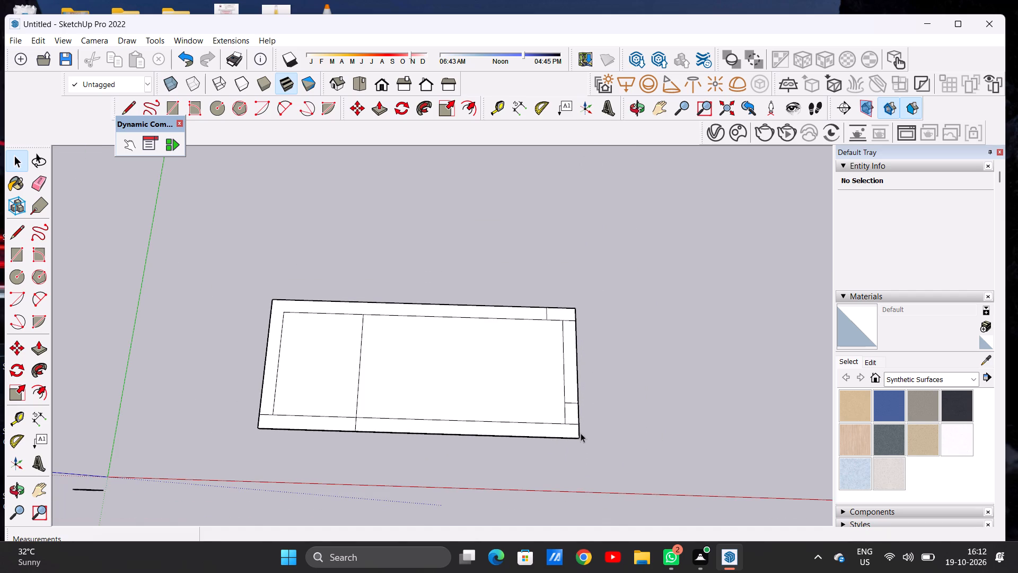
{"action": "scroll", "coordinate": [583, 433], "scroll_direction": "down", "scroll_amount": 5}
{"action": "scroll", "coordinate": [489, 419], "scroll_direction": "up", "scroll_amount": 2}
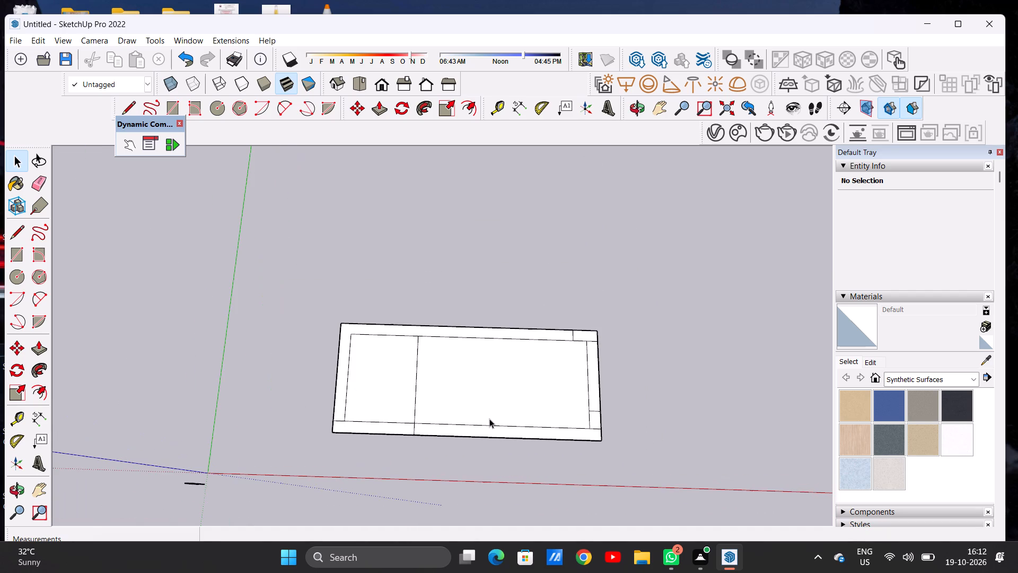
{"action": "scroll", "coordinate": [489, 419], "scroll_direction": "up", "scroll_amount": 2}
{"action": "scroll", "coordinate": [606, 446], "scroll_direction": "up", "scroll_amount": 4}
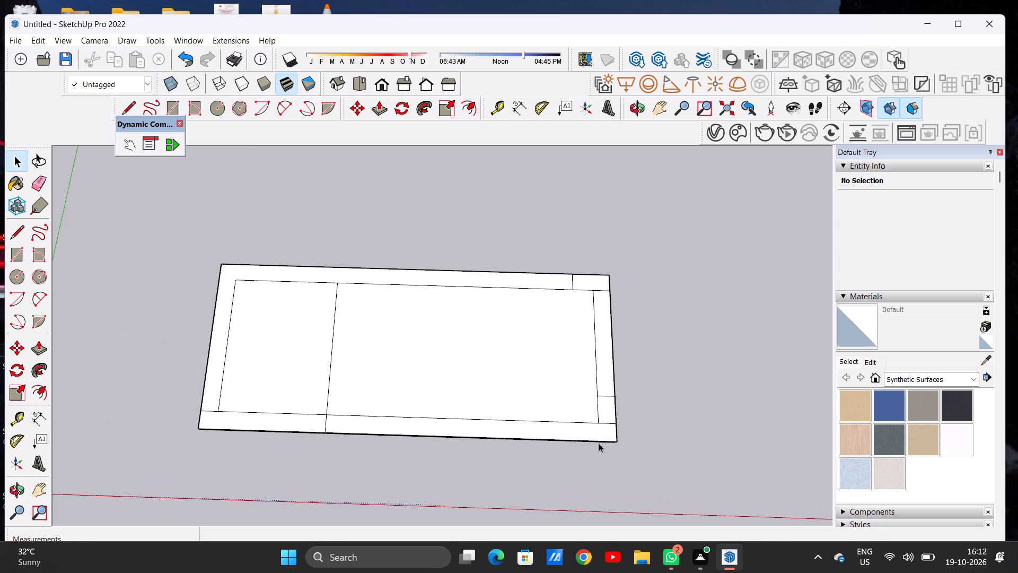
{"action": "scroll", "coordinate": [599, 443], "scroll_direction": "up", "scroll_amount": 5}
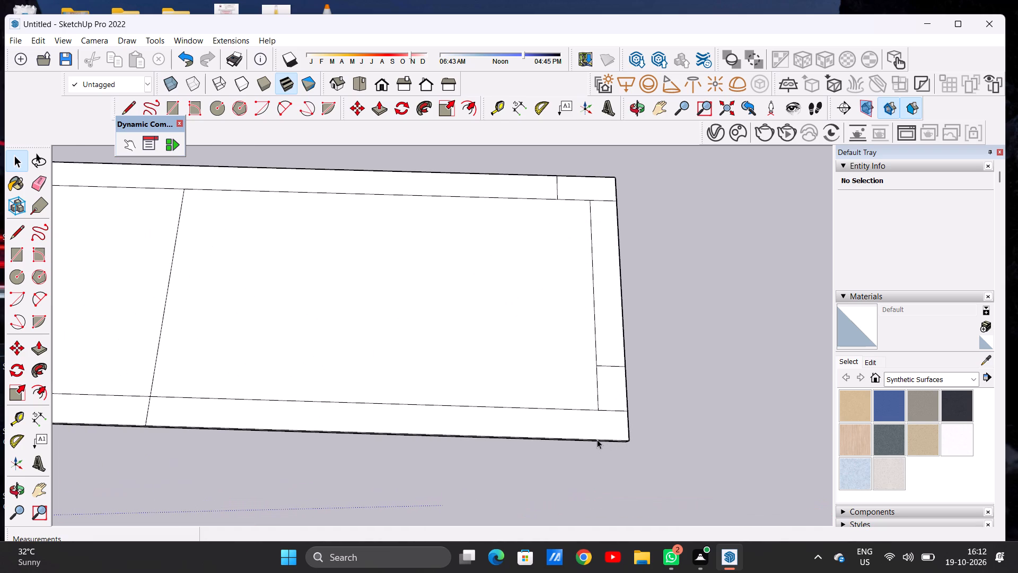
Undo the recent edits at the far front corner, including both lines drawn across the far end strip.
{"action": "key", "text": "ctrl+z"}
{"action": "key", "text": "ctrl+z"}
{"action": "key", "text": "ctrl+z"}
{"action": "key", "text": "ctrl+z"}
Draw 2' 2 3/8" lines from the inset's far front corner to the slab's front edge and across the far end strip slightly behind it.
{"action": "key", "text": "l"}
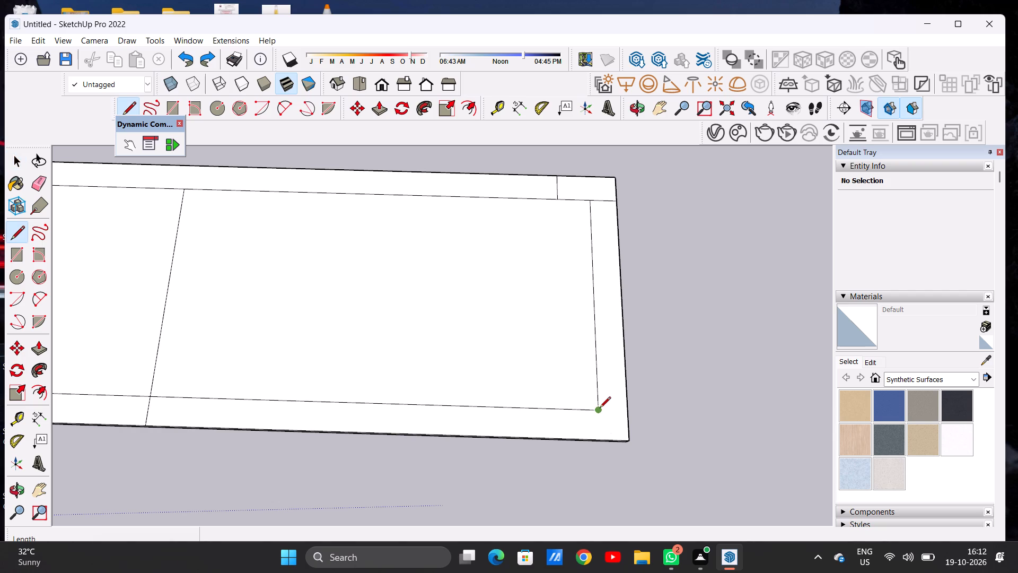
{"action": "left_click", "coordinate": [598, 411]}
{"action": "left_click", "coordinate": [602, 442]}
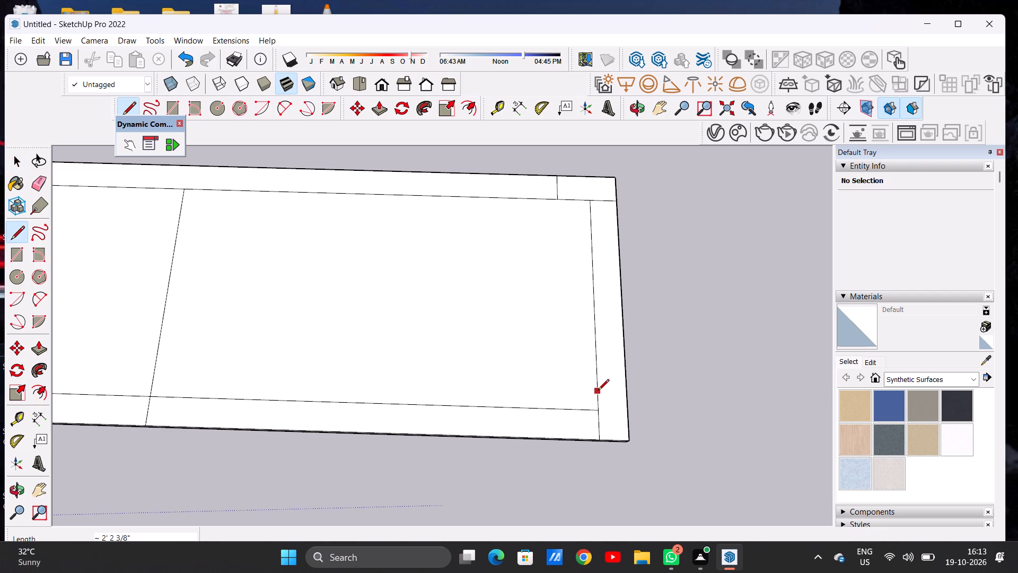
{"action": "left_click", "coordinate": [598, 386]}
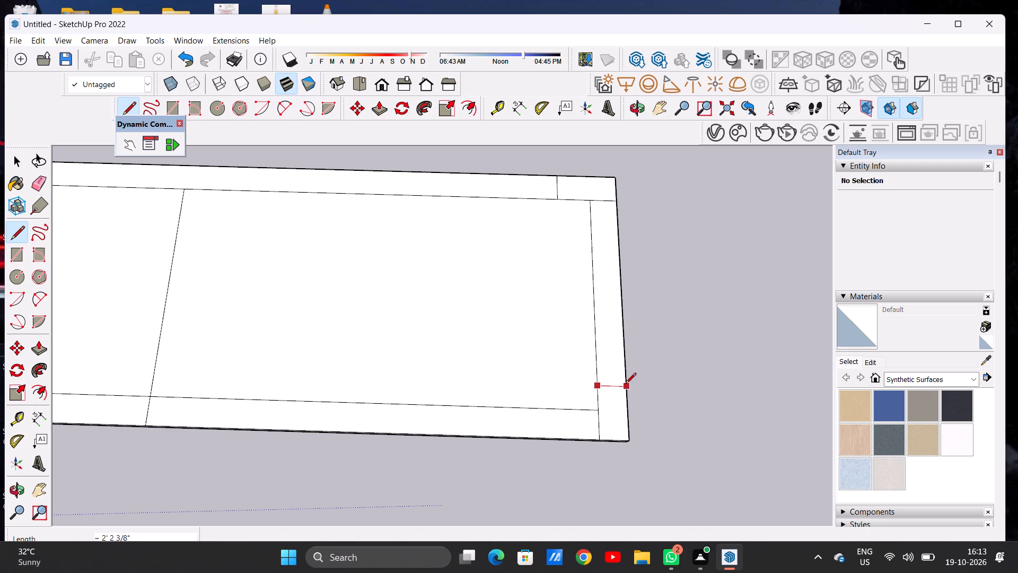
{"action": "left_click", "coordinate": [627, 387]}
{"action": "key", "text": "space"}
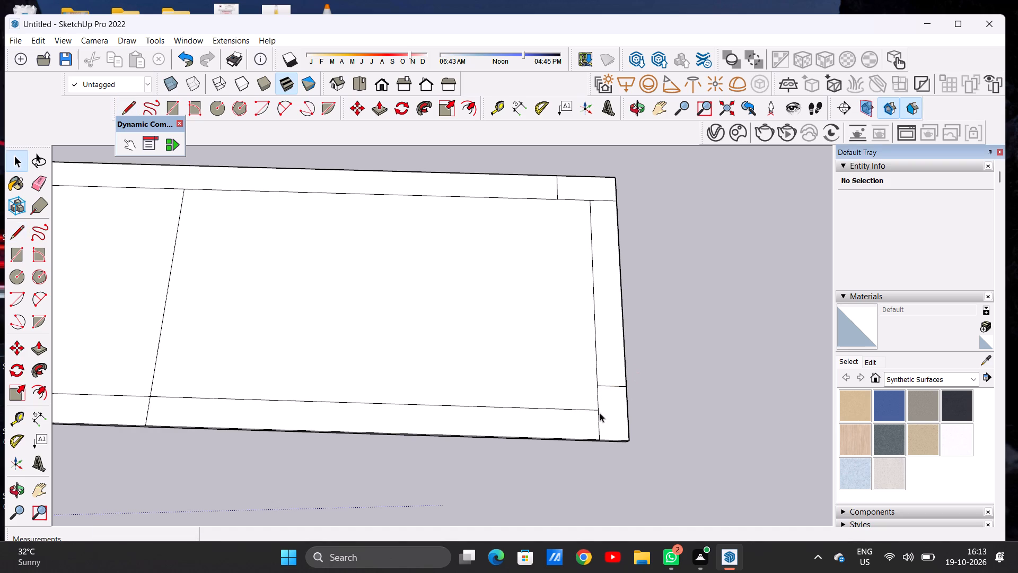
Extend the bay's dividing line about 2' 2 3/8" across the rear border strip to the slab's rear edge.
{"action": "scroll", "coordinate": [586, 424], "scroll_direction": "down", "scroll_amount": 18}
{"action": "scroll", "coordinate": [608, 398], "scroll_direction": "up", "scroll_amount": 7}
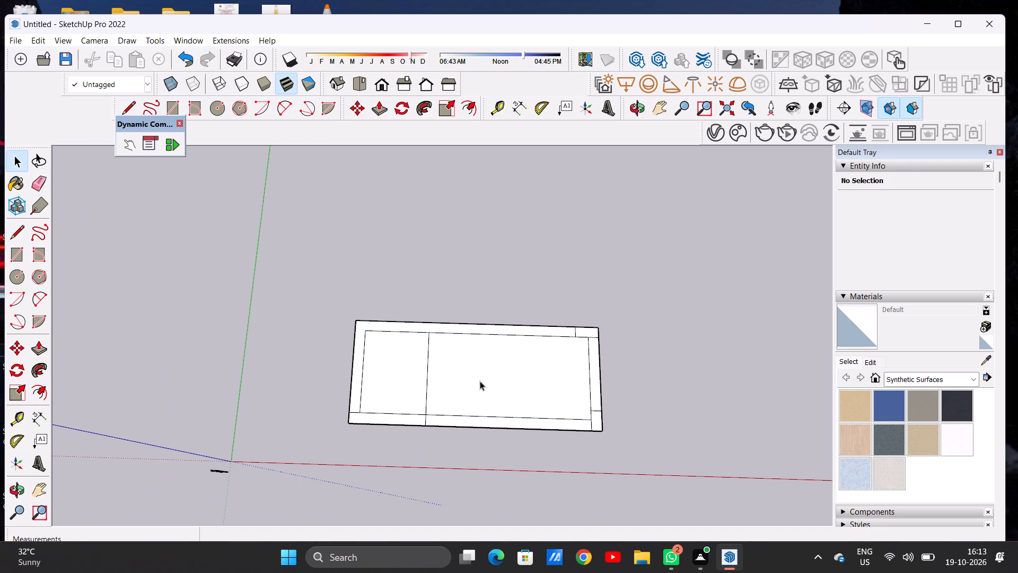
{"action": "middle_click_drag", "start_coordinate": [455, 379], "coordinate": [460, 403]}
{"action": "scroll", "coordinate": [489, 337], "scroll_direction": "up", "scroll_amount": 1}
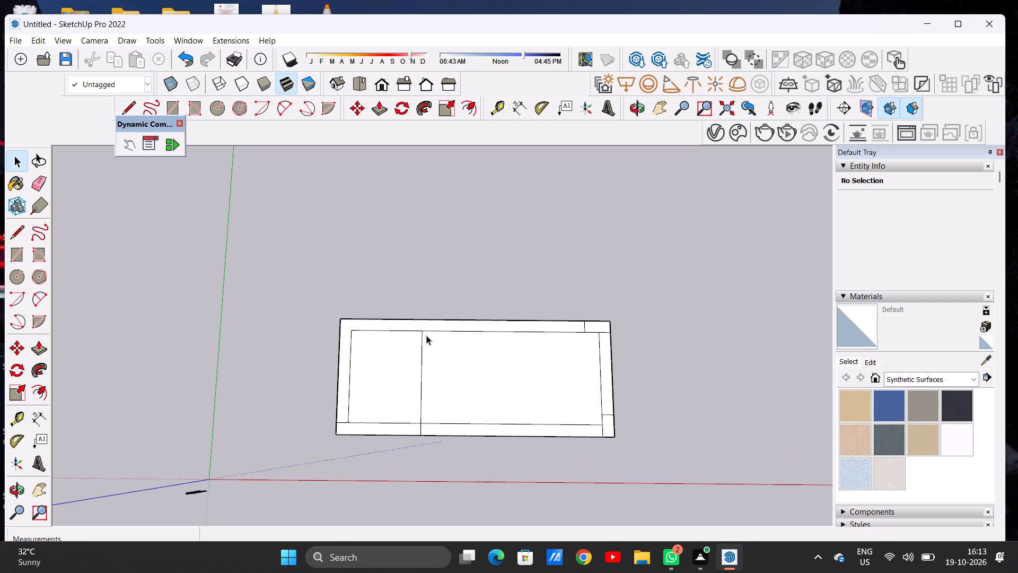
{"action": "scroll", "coordinate": [426, 335], "scroll_direction": "up", "scroll_amount": 2}
{"action": "key", "text": "p"}
{"action": "key", "text": "space"}
{"action": "type", "text": "L"}
{"action": "scroll", "coordinate": [426, 335], "scroll_direction": "up", "scroll_amount": 7}
{"action": "left_click", "coordinate": [417, 324]}
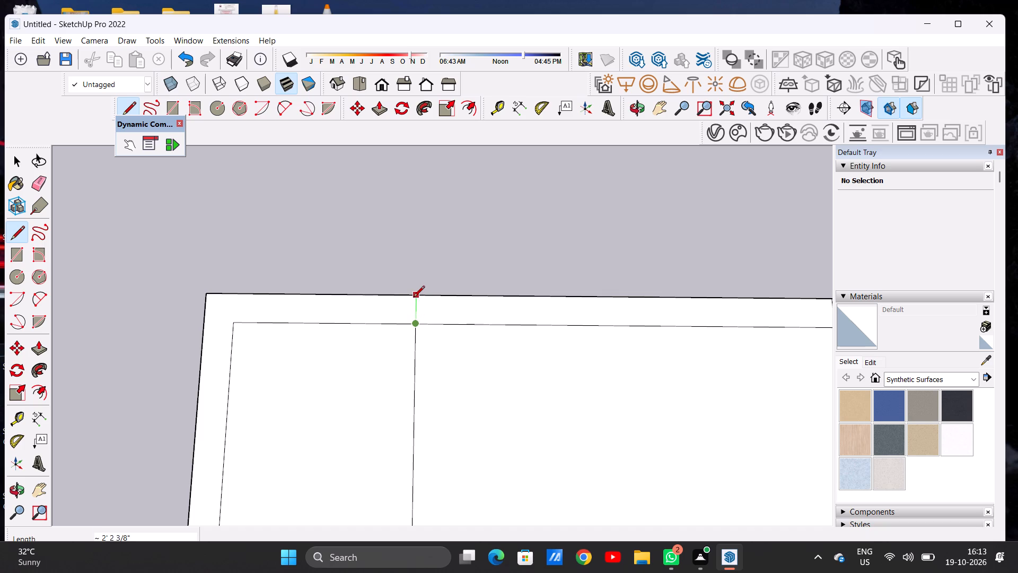
{"action": "left_click", "coordinate": [414, 298]}
{"action": "key", "text": "space"}
Push/Pull the small corner face at the slab's far front corner up 10' into a pillar.
{"action": "scroll", "coordinate": [444, 354], "scroll_direction": "down", "scroll_amount": 16}
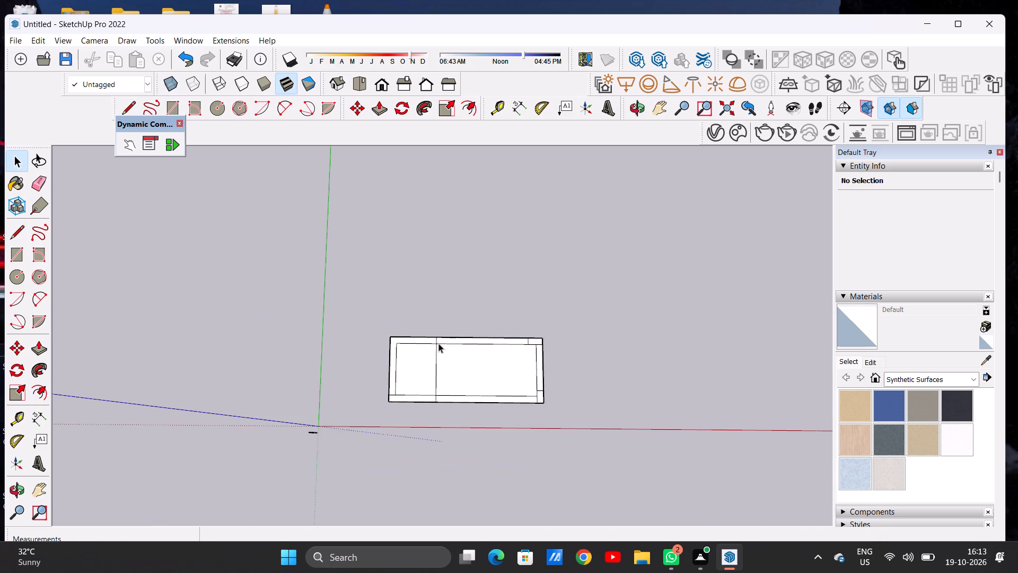
{"action": "scroll", "coordinate": [512, 406], "scroll_direction": "up", "scroll_amount": 6}
{"action": "middle_click_drag", "start_coordinate": [518, 417], "coordinate": [528, 358]}
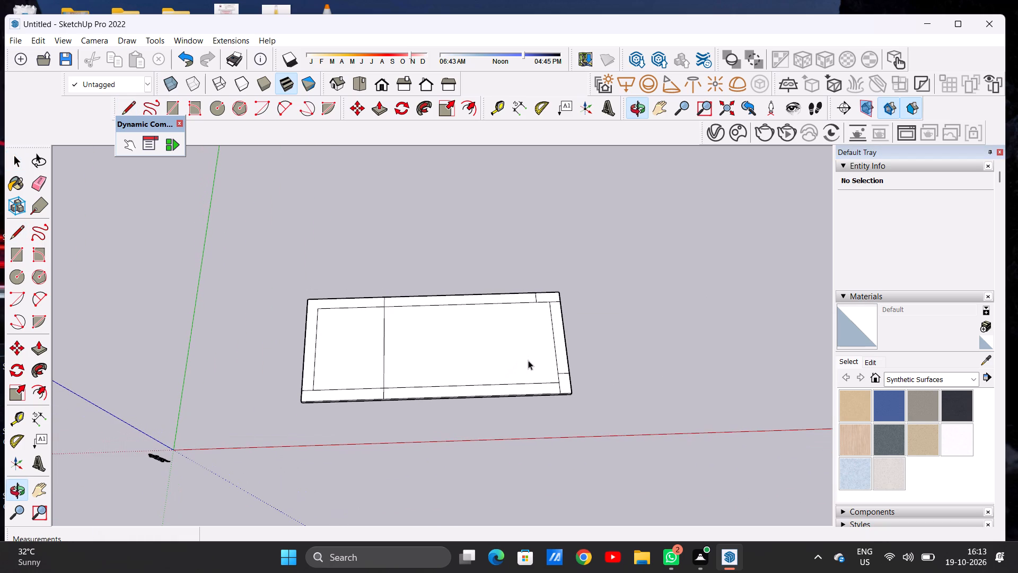
{"action": "key", "text": "p"}
{"action": "scroll", "coordinate": [560, 346], "scroll_direction": "up", "scroll_amount": 3}
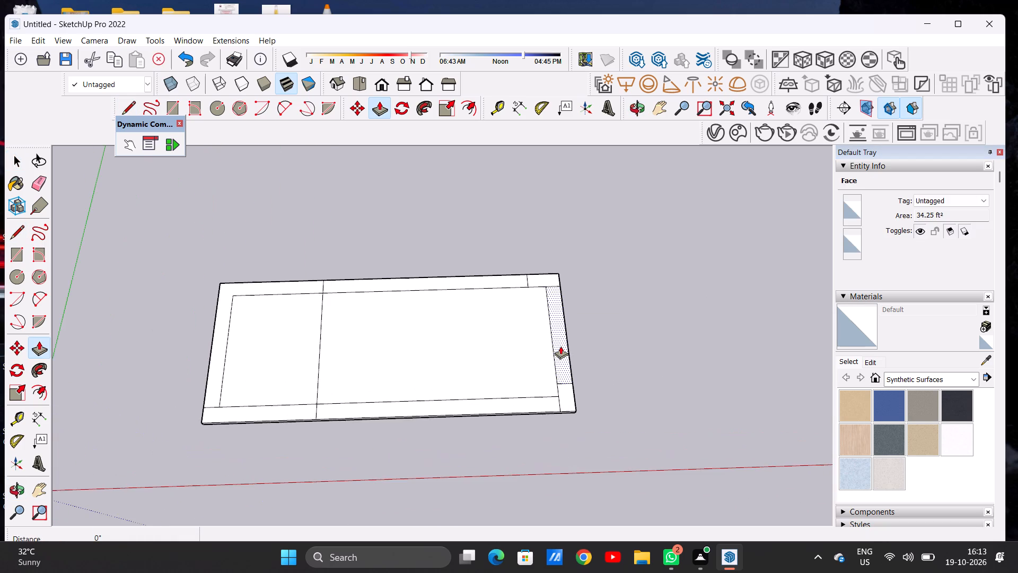
{"action": "scroll", "coordinate": [560, 346], "scroll_direction": "up", "scroll_amount": 2}
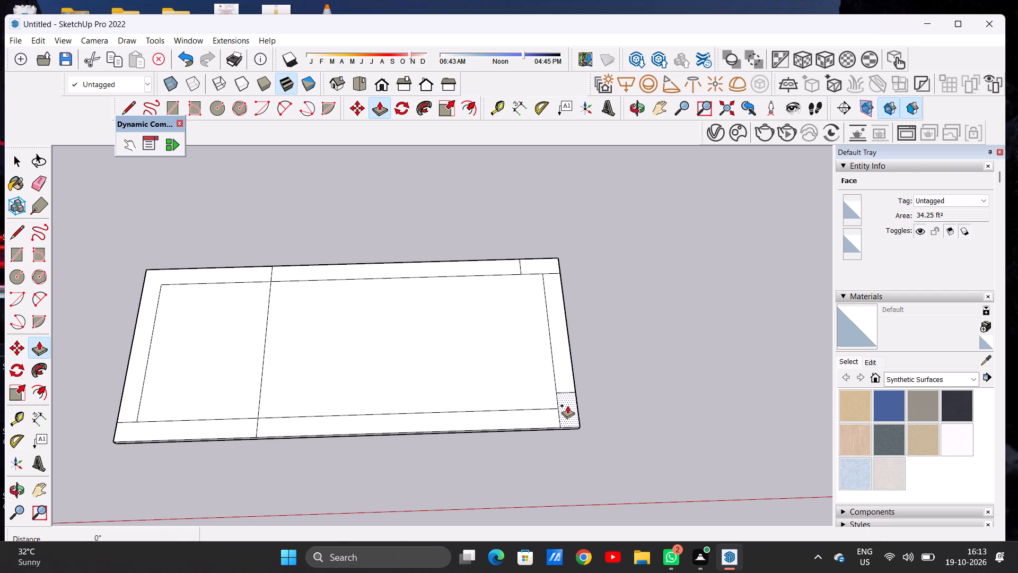
{"action": "left_click", "coordinate": [567, 405]}
{"action": "scroll", "coordinate": [578, 346], "scroll_direction": "down", "scroll_amount": 7}
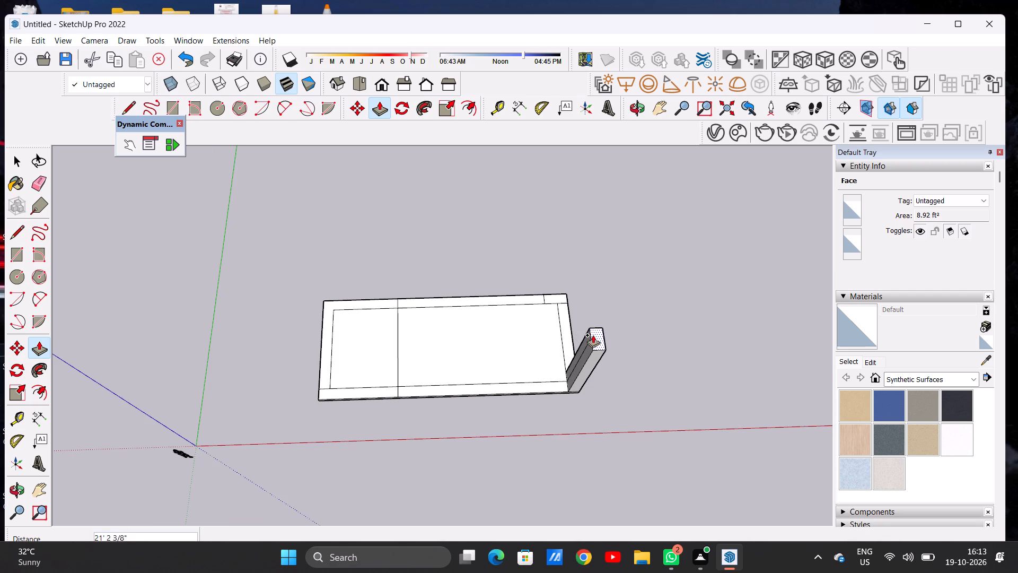
{"action": "type", "text": "10'"}
{"action": "key", "text": "Return"}
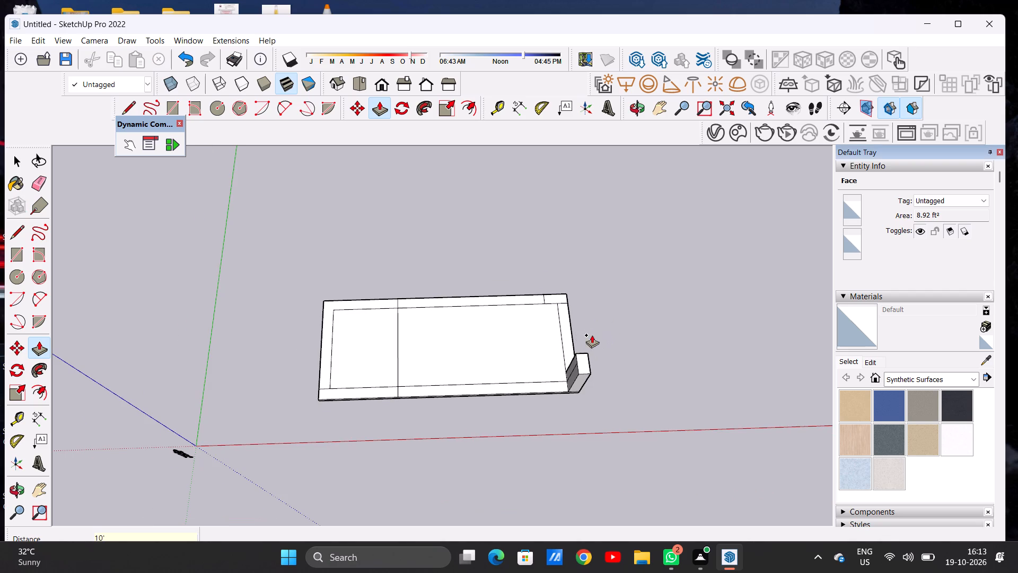
Examine the raised corner pillar and slab in perspective, from the front and from above.
{"action": "key", "text": "space"}
{"action": "scroll", "coordinate": [529, 393], "scroll_direction": "down", "scroll_amount": 6}
{"action": "middle_click_drag", "start_coordinate": [543, 409], "coordinate": [511, 275]}
{"action": "scroll", "coordinate": [566, 372], "scroll_direction": "up", "scroll_amount": 8}
{"action": "middle_click_drag", "start_coordinate": [454, 422], "coordinate": [538, 387]}
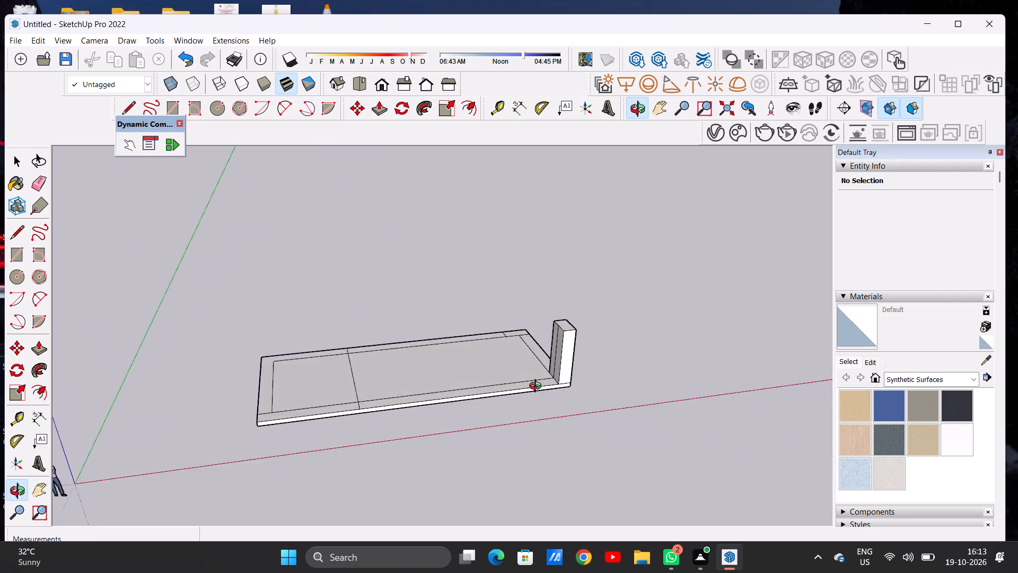
{"action": "middle_click_drag", "start_coordinate": [538, 387], "coordinate": [479, 386]}
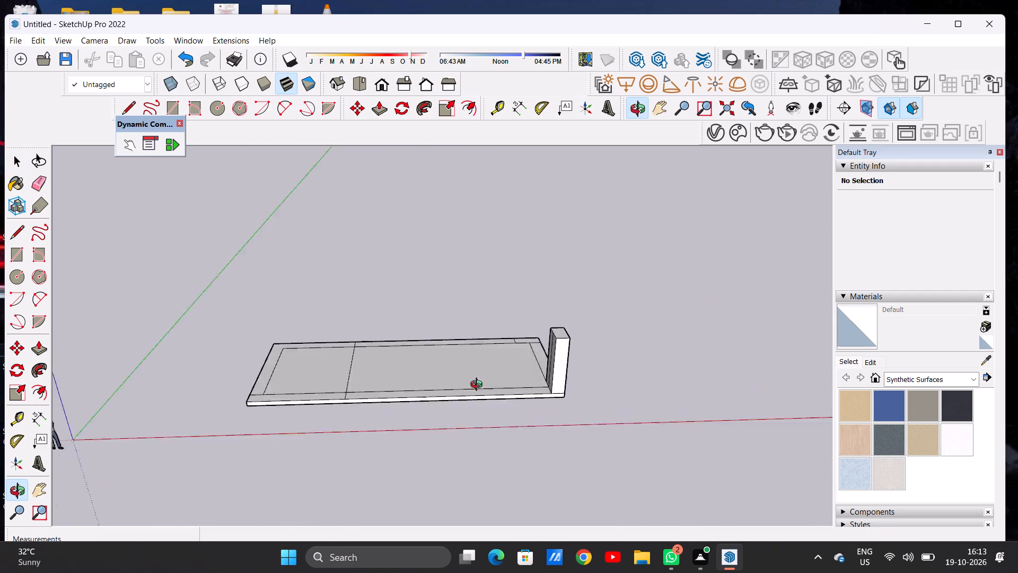
{"action": "middle_click_drag", "start_coordinate": [479, 386], "coordinate": [437, 386]}
{"action": "left_click", "coordinate": [374, 77]}
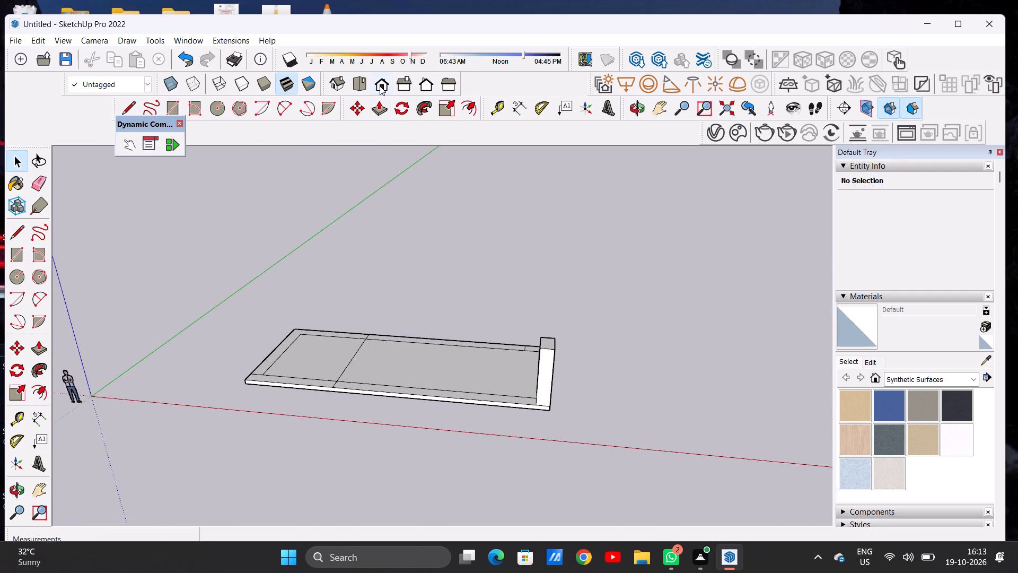
{"action": "scroll", "coordinate": [636, 301], "scroll_direction": "up", "scroll_amount": 7}
{"action": "scroll", "coordinate": [565, 298], "scroll_direction": "down", "scroll_amount": 1}
{"action": "middle_click_drag", "start_coordinate": [565, 298], "coordinate": [565, 300]}
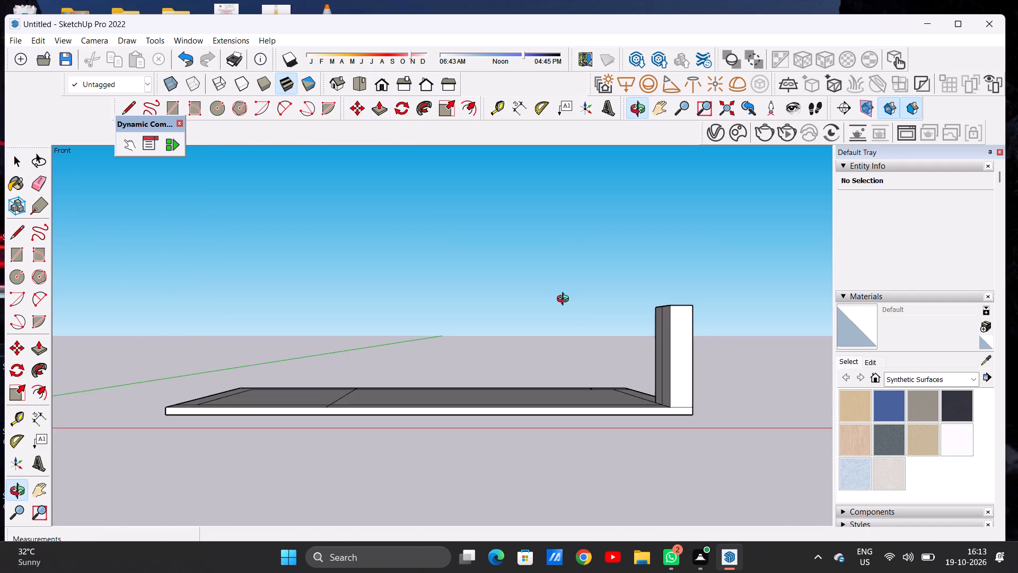
{"action": "middle_click_drag", "start_coordinate": [565, 300], "coordinate": [590, 513]}
{"action": "scroll", "coordinate": [501, 421], "scroll_direction": "down", "scroll_amount": 3}
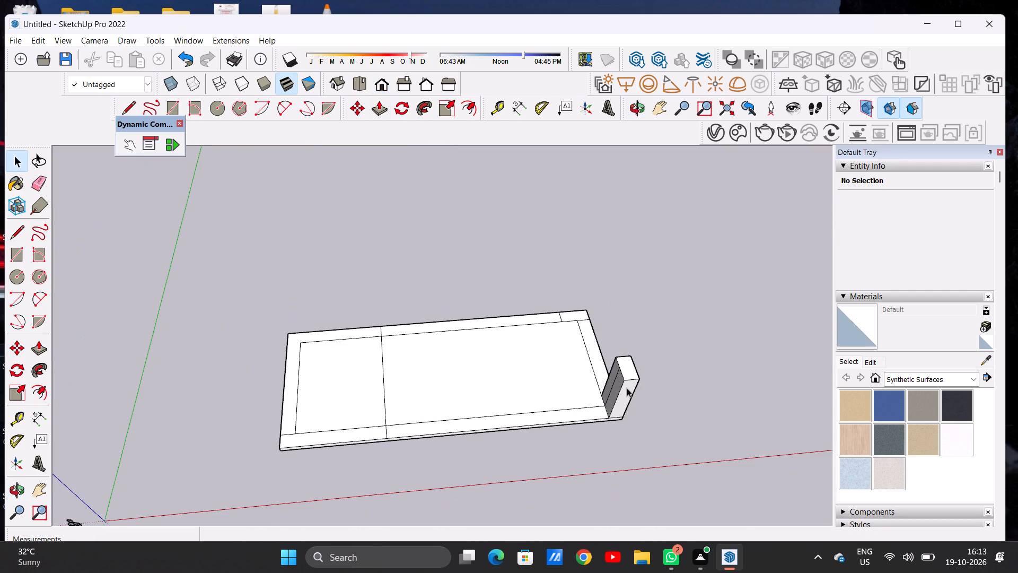
Push/Pull the rear-facing side of the corner pillar inward about 8 7/8", making the pillar thinner.
{"action": "middle_click_drag", "start_coordinate": [537, 393], "coordinate": [308, 311]}
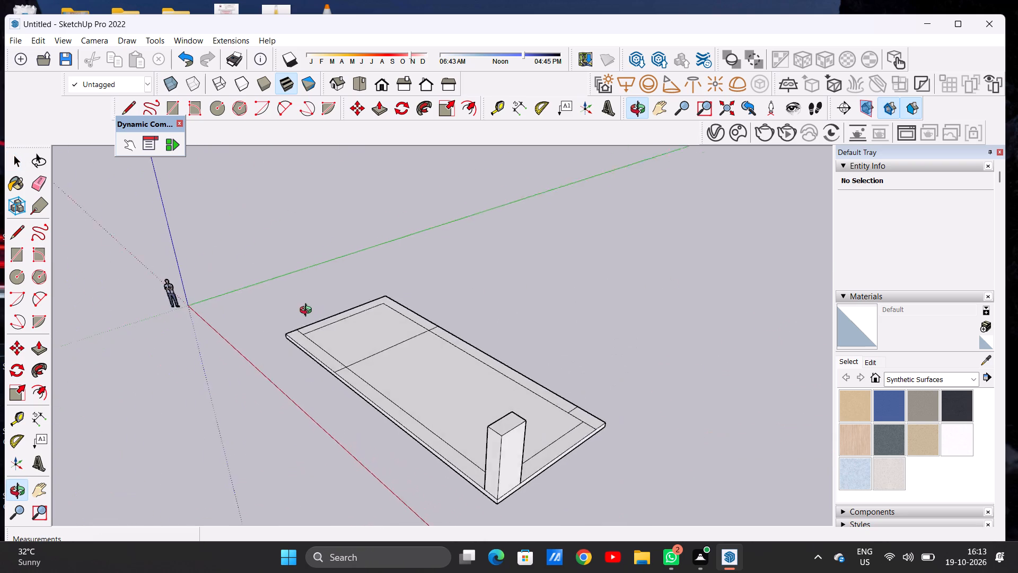
{"action": "middle_click_drag", "start_coordinate": [308, 311], "coordinate": [206, 259]}
{"action": "middle_click_drag", "start_coordinate": [469, 426], "coordinate": [458, 429]}
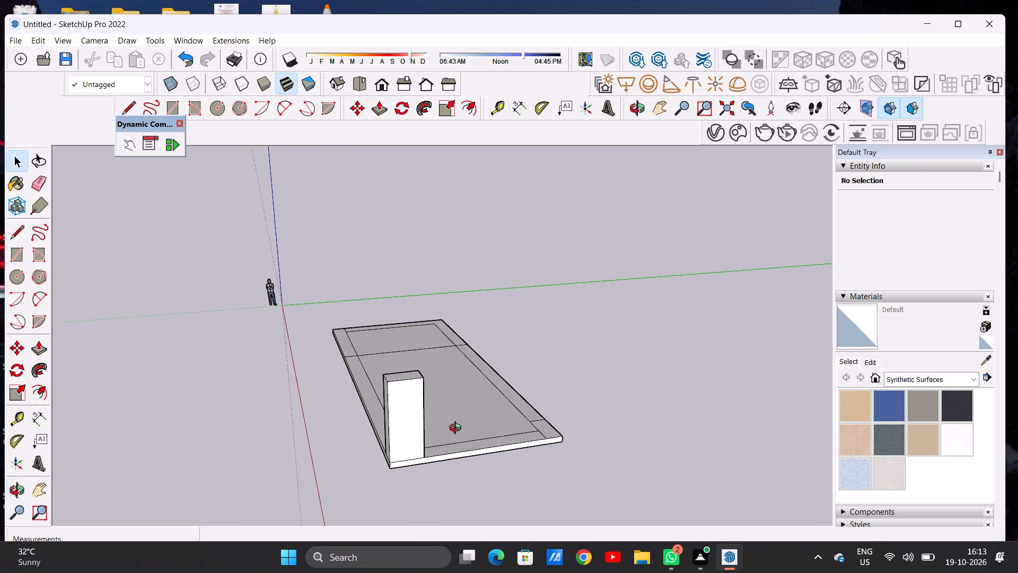
{"action": "middle_click_drag", "start_coordinate": [458, 429], "coordinate": [726, 415]}
{"action": "middle_click_drag", "start_coordinate": [346, 411], "coordinate": [640, 385]}
{"action": "middle_click_drag", "start_coordinate": [454, 343], "coordinate": [573, 431]}
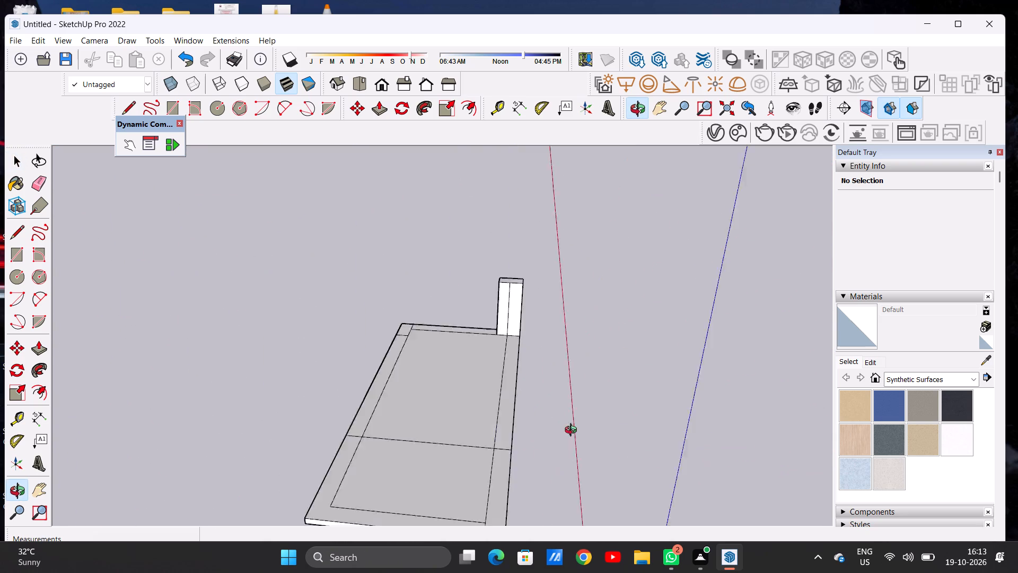
{"action": "middle_click_drag", "start_coordinate": [573, 431], "coordinate": [649, 452]}
{"action": "middle_click_drag", "start_coordinate": [386, 370], "coordinate": [576, 336]}
{"action": "scroll", "coordinate": [370, 307], "scroll_direction": "up", "scroll_amount": 4}
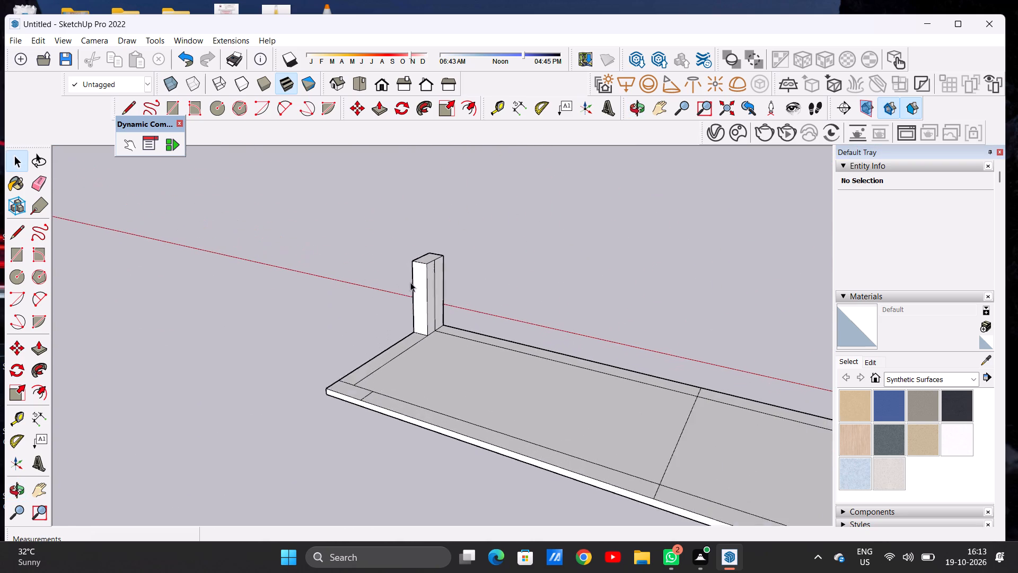
{"action": "scroll", "coordinate": [410, 282], "scroll_direction": "up", "scroll_amount": 12}
{"action": "key", "text": "p"}
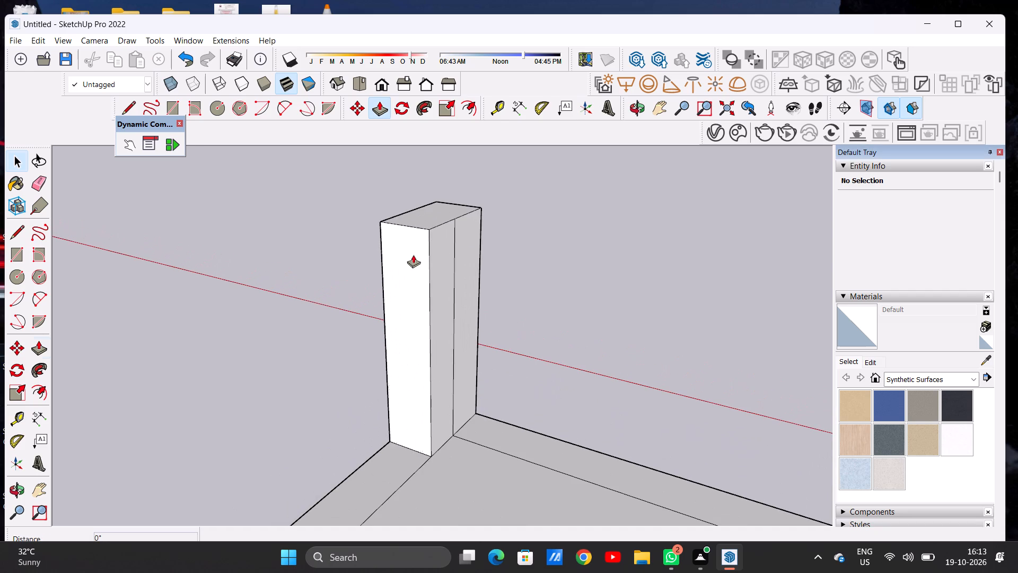
{"action": "scroll", "coordinate": [413, 255], "scroll_direction": "up", "scroll_amount": 3}
{"action": "left_click", "coordinate": [413, 255]}
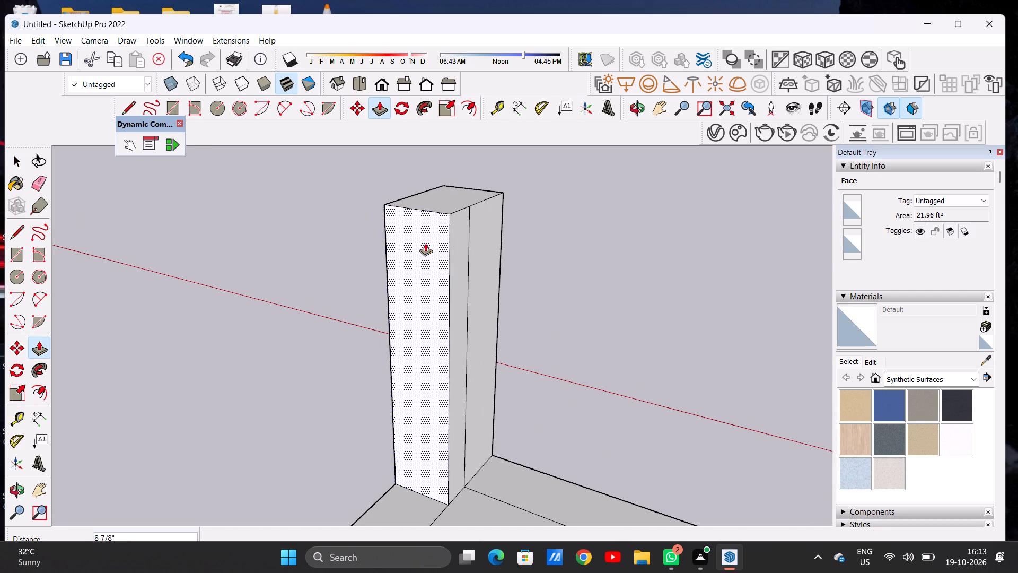
{"action": "left_click", "coordinate": [425, 244]}
{"action": "key", "text": "space"}
Push/Pull the L-shaped border face around the smaller bay's end and rear up 10', level with the corner pillar's top.
{"action": "scroll", "coordinate": [449, 340], "scroll_direction": "down", "scroll_amount": 6}
{"action": "scroll", "coordinate": [449, 346], "scroll_direction": "up", "scroll_amount": 1}
{"action": "scroll", "coordinate": [449, 346], "scroll_direction": "down", "scroll_amount": 16}
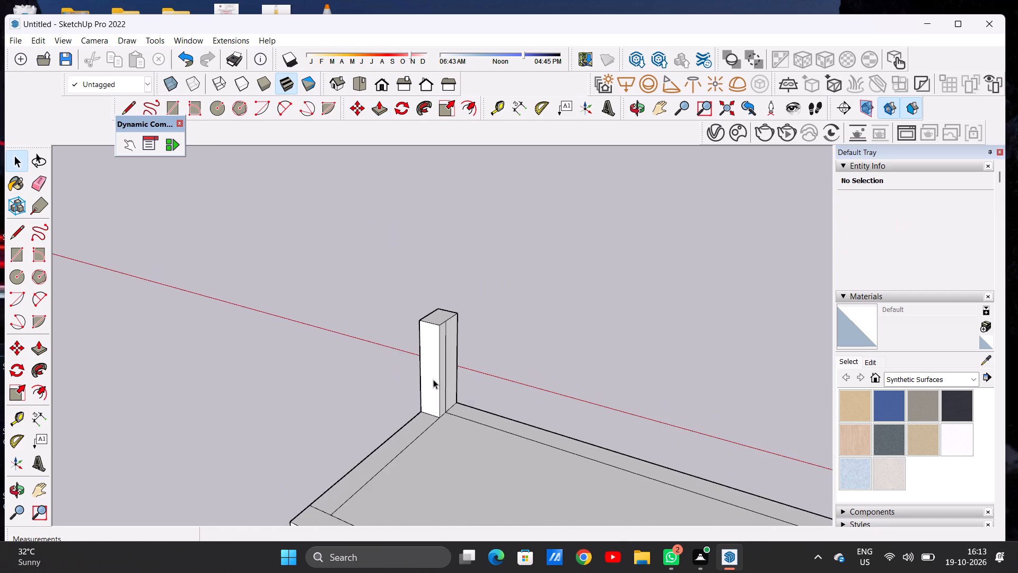
{"action": "scroll", "coordinate": [433, 379], "scroll_direction": "down", "scroll_amount": 15}
{"action": "middle_click_drag", "start_coordinate": [660, 357], "coordinate": [155, 341]}
{"action": "middle_click_drag", "start_coordinate": [429, 366], "coordinate": [268, 334]}
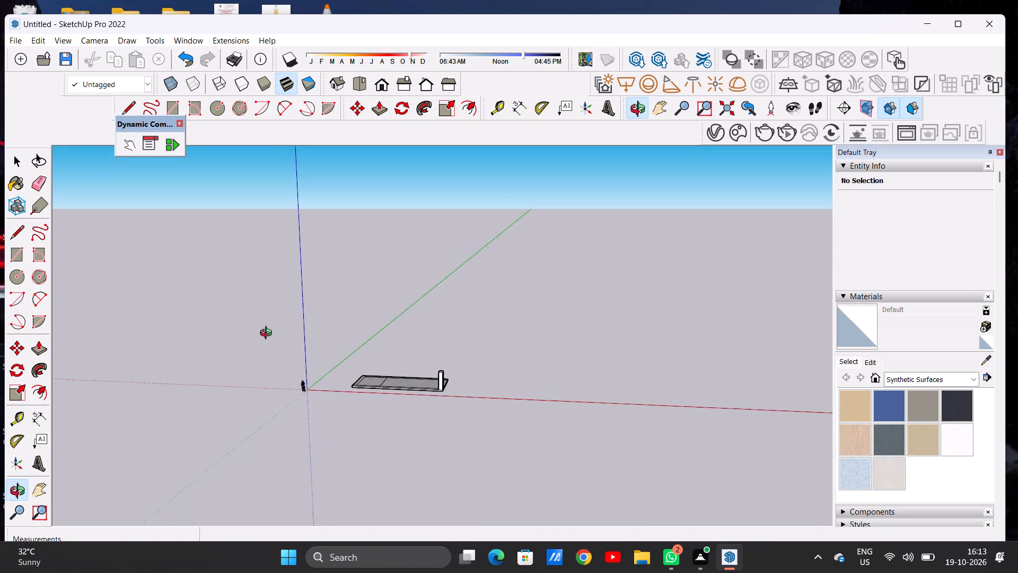
{"action": "middle_click_drag", "start_coordinate": [268, 334], "coordinate": [374, 375]}
{"action": "scroll", "coordinate": [435, 374], "scroll_direction": "up", "scroll_amount": 17}
{"action": "middle_click_drag", "start_coordinate": [551, 385], "coordinate": [466, 407]}
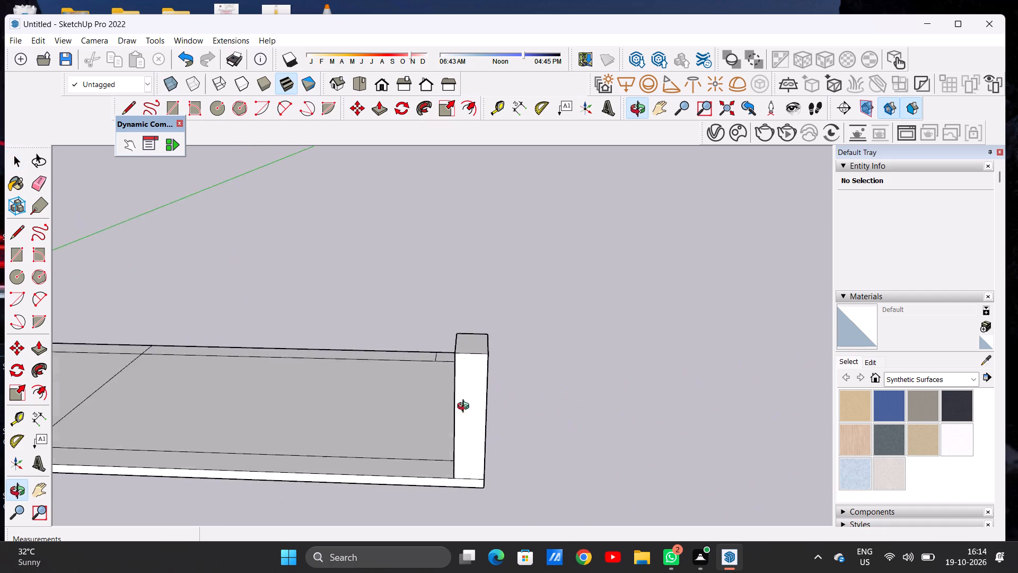
{"action": "middle_click_drag", "start_coordinate": [466, 407], "coordinate": [466, 473]}
{"action": "scroll", "coordinate": [429, 405], "scroll_direction": "down", "scroll_amount": 14}
{"action": "scroll", "coordinate": [279, 375], "scroll_direction": "up", "scroll_amount": 4}
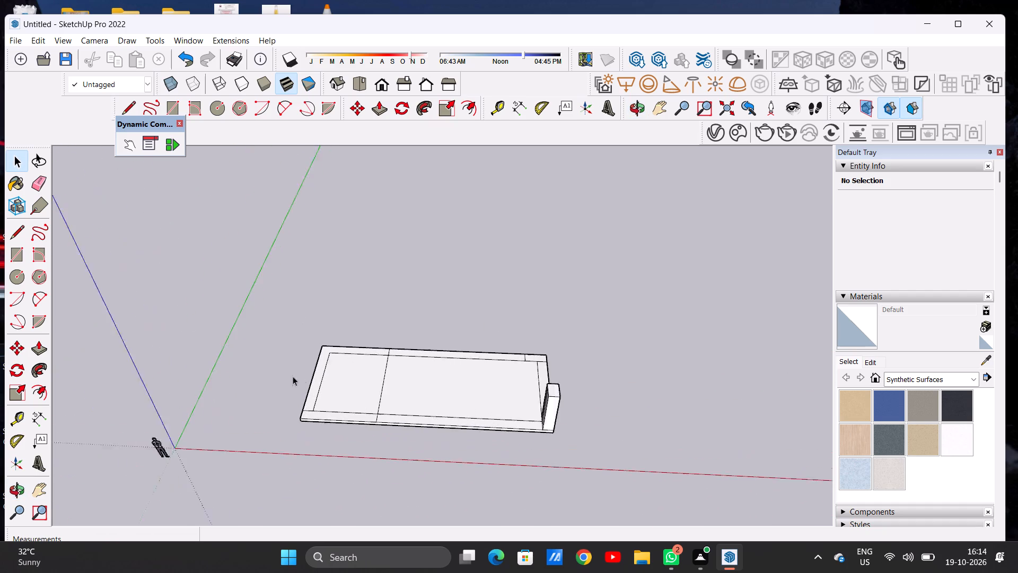
{"action": "scroll", "coordinate": [293, 376], "scroll_direction": "up", "scroll_amount": 3}
{"action": "scroll", "coordinate": [347, 363], "scroll_direction": "up", "scroll_amount": 4}
{"action": "key", "text": "p"}
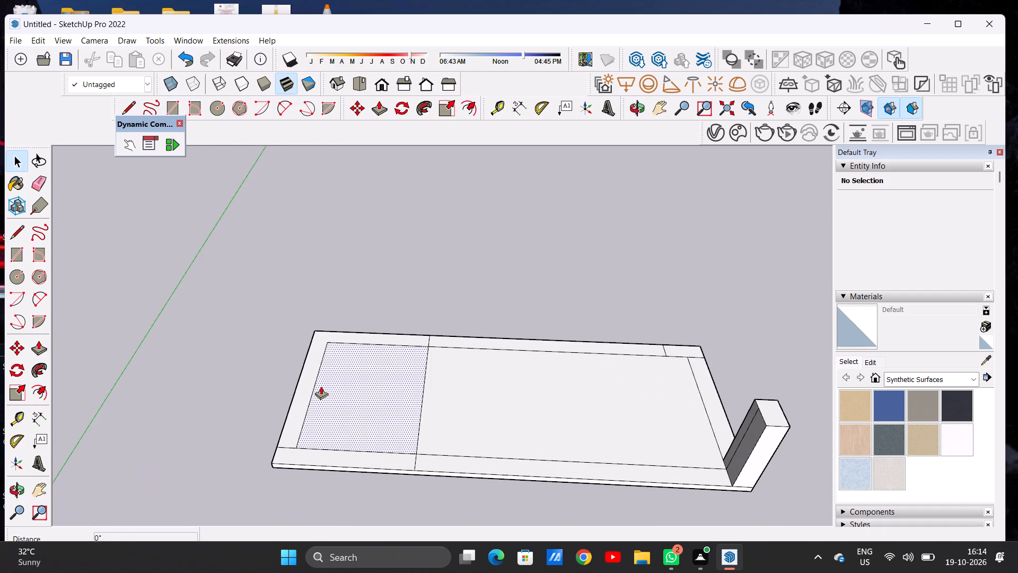
{"action": "scroll", "coordinate": [321, 386], "scroll_direction": "up", "scroll_amount": 5}
{"action": "left_click", "coordinate": [289, 413]}
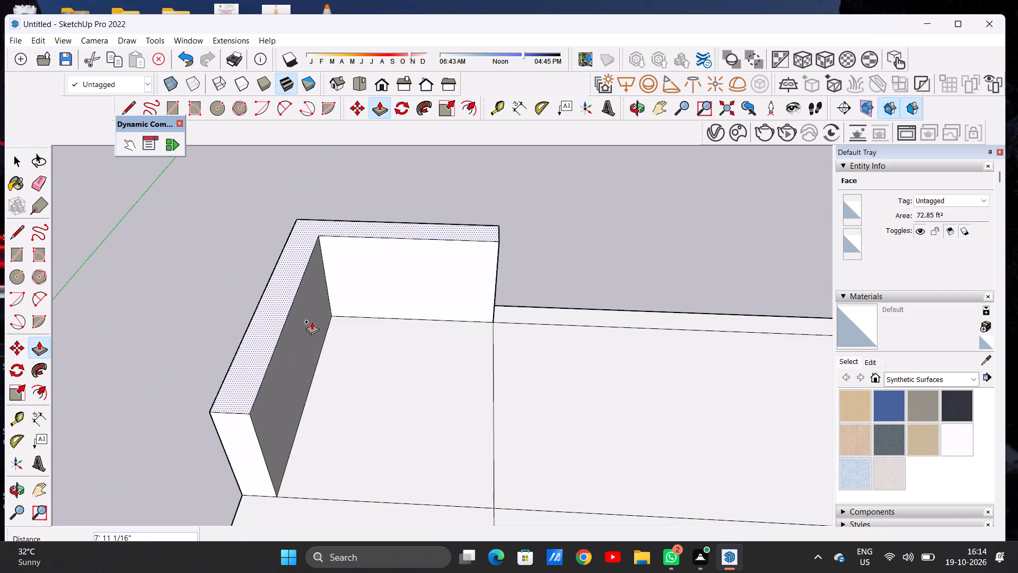
{"action": "scroll", "coordinate": [313, 322], "scroll_direction": "down", "scroll_amount": 8}
{"action": "left_click", "coordinate": [647, 374]}
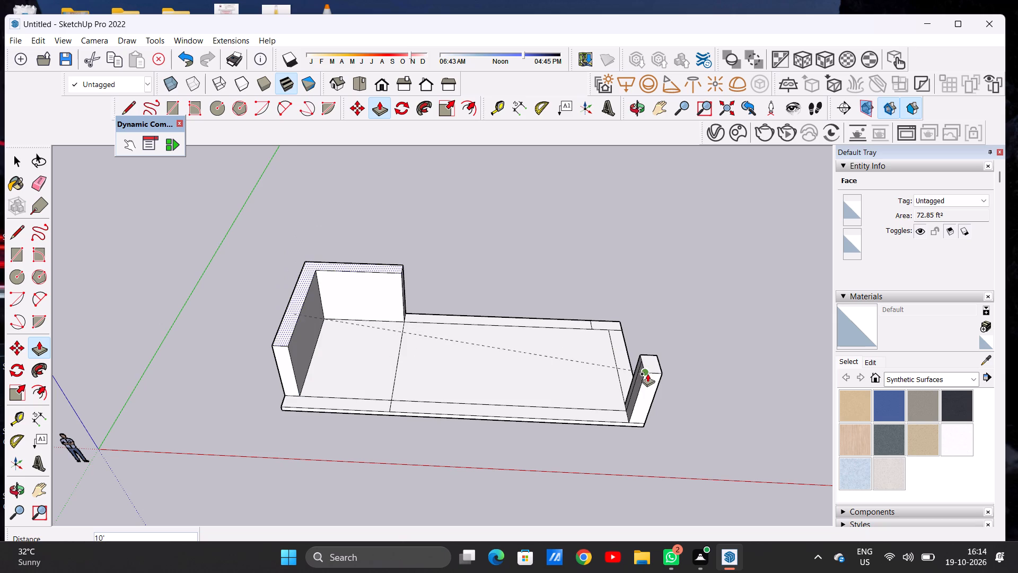
{"action": "key", "text": "space"}
Draw a line across the rear border strip from the midpoint of the larger bay's strip segment to the slab's rear edge.
{"action": "scroll", "coordinate": [526, 428], "scroll_direction": "down", "scroll_amount": 4}
{"action": "middle_click_drag", "start_coordinate": [501, 433], "coordinate": [495, 287]}
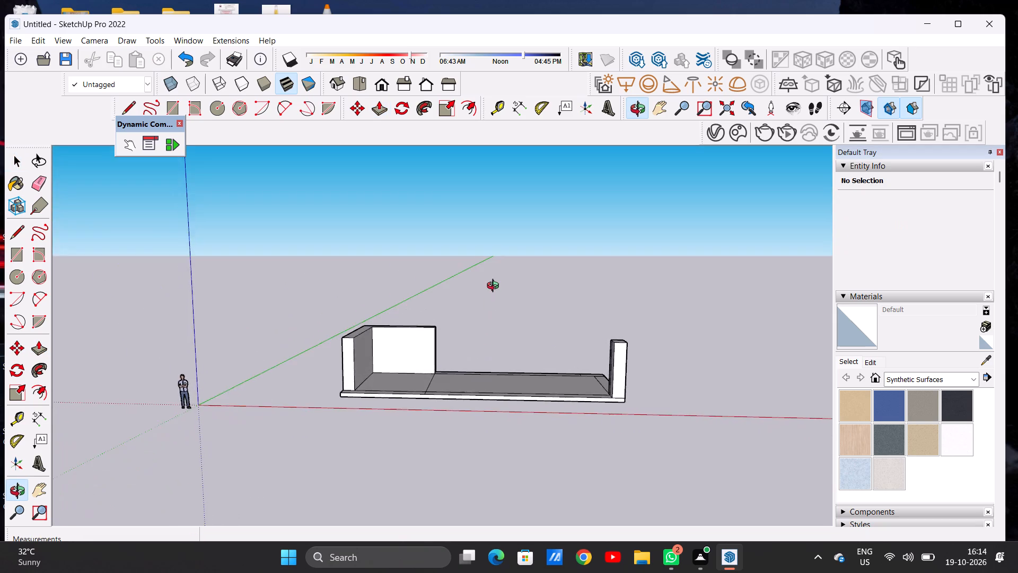
{"action": "middle_click_drag", "start_coordinate": [495, 287], "coordinate": [499, 465]}
{"action": "scroll", "coordinate": [408, 331], "scroll_direction": "up", "scroll_amount": 5}
{"action": "middle_click_drag", "start_coordinate": [436, 329], "coordinate": [444, 454]}
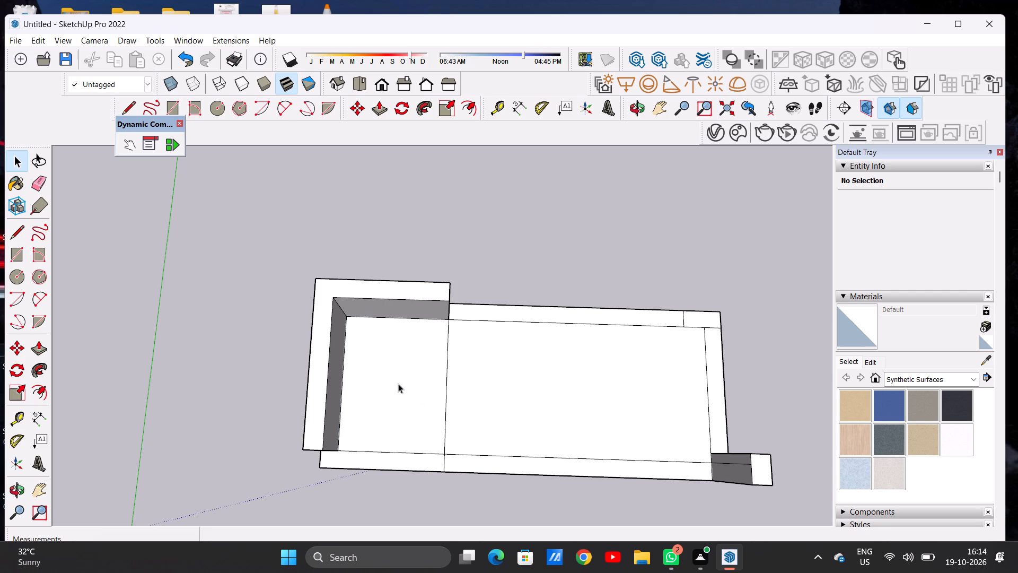
{"action": "scroll", "coordinate": [403, 385], "scroll_direction": "down", "scroll_amount": 2}
{"action": "scroll", "coordinate": [592, 318], "scroll_direction": "up", "scroll_amount": 3}
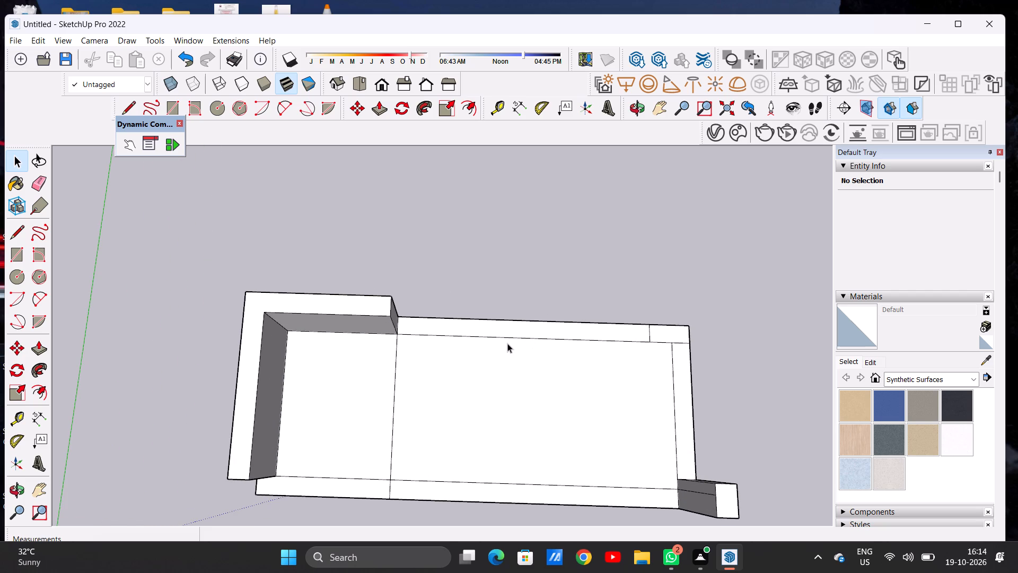
{"action": "key", "text": "l"}
{"action": "left_click", "coordinate": [521, 337]}
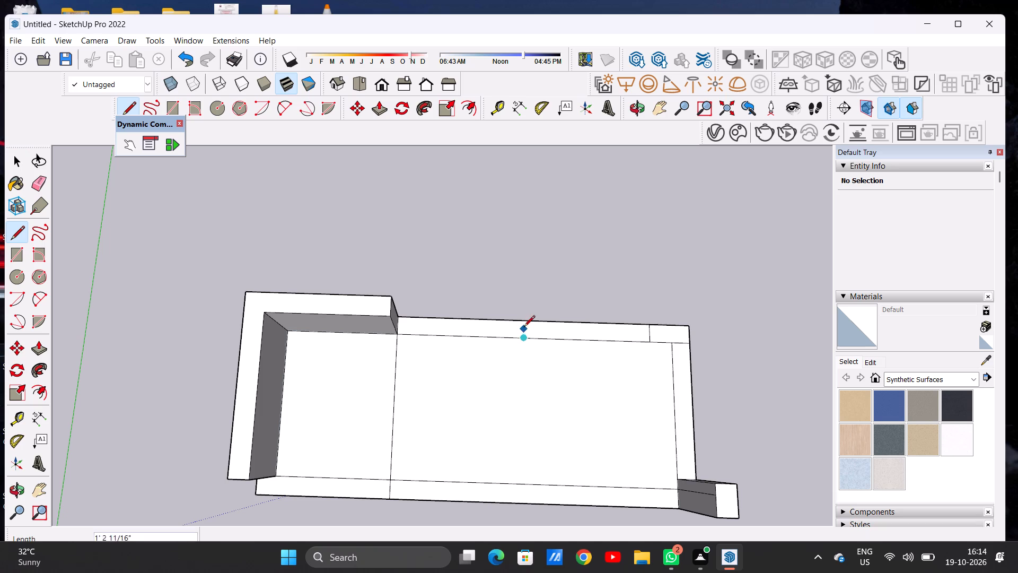
{"action": "left_click", "coordinate": [524, 321]}
{"action": "key", "text": "space"}
Push/Pull the rear strip segment beside the L-shaped wall up 10', flush with the wall's top.
{"action": "type", "text": "P"}
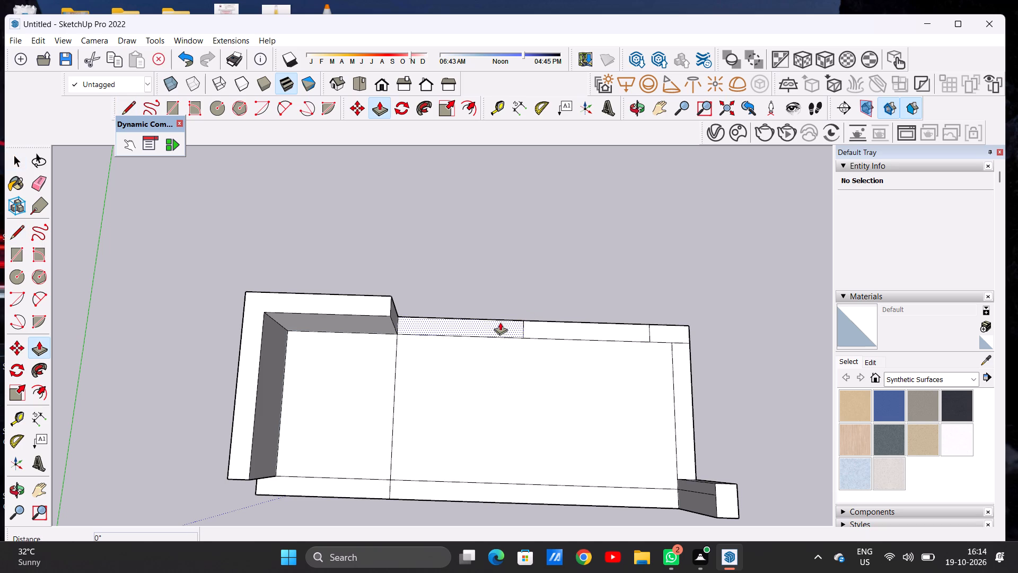
{"action": "left_click", "coordinate": [501, 323]}
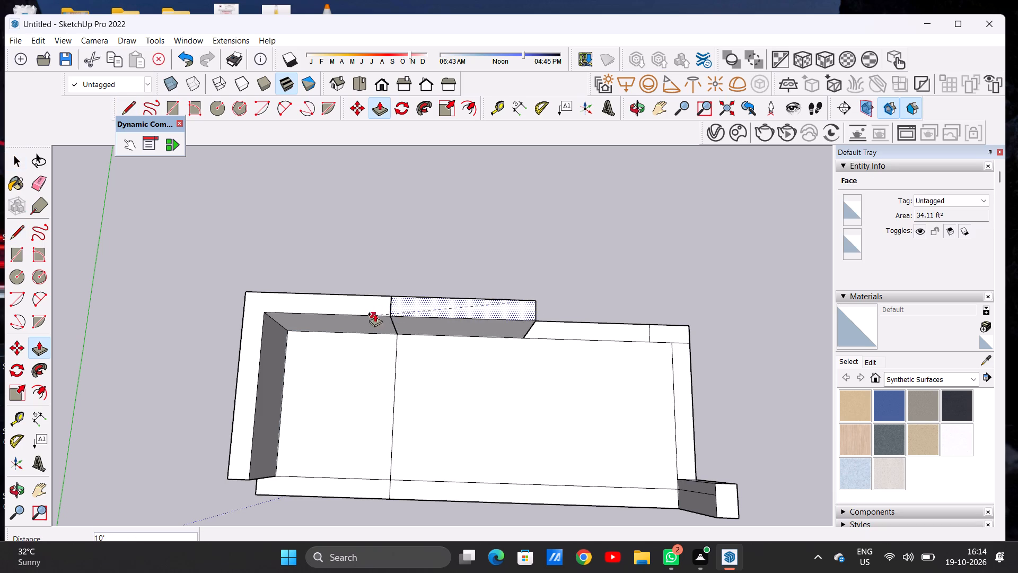
{"action": "left_click", "coordinate": [392, 317]}
{"action": "key", "text": "space"}
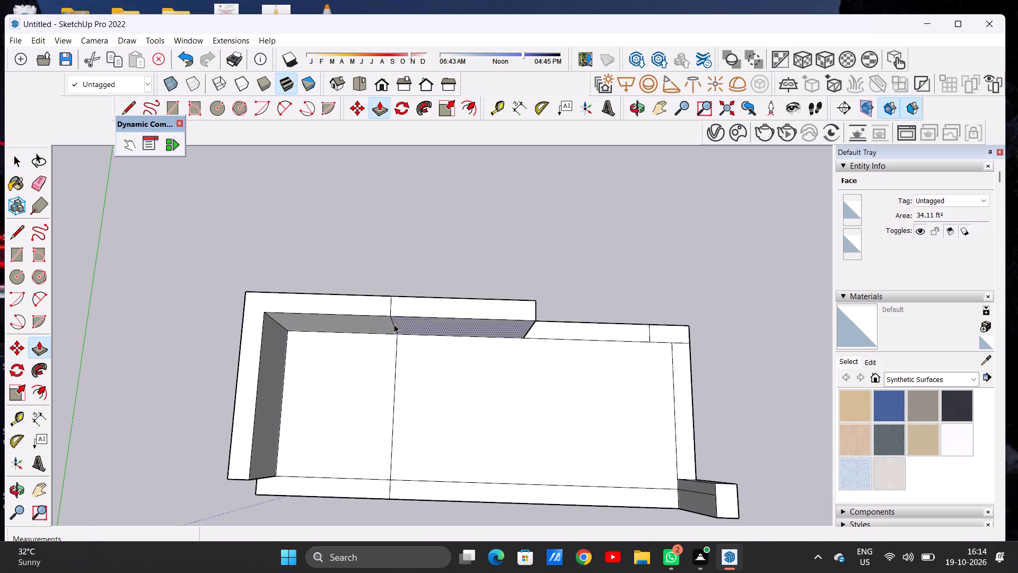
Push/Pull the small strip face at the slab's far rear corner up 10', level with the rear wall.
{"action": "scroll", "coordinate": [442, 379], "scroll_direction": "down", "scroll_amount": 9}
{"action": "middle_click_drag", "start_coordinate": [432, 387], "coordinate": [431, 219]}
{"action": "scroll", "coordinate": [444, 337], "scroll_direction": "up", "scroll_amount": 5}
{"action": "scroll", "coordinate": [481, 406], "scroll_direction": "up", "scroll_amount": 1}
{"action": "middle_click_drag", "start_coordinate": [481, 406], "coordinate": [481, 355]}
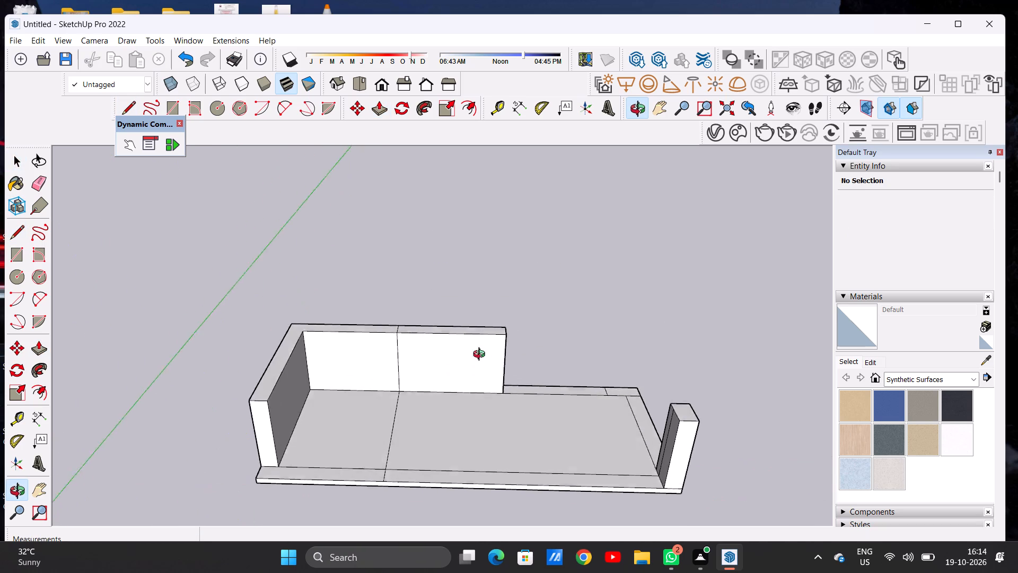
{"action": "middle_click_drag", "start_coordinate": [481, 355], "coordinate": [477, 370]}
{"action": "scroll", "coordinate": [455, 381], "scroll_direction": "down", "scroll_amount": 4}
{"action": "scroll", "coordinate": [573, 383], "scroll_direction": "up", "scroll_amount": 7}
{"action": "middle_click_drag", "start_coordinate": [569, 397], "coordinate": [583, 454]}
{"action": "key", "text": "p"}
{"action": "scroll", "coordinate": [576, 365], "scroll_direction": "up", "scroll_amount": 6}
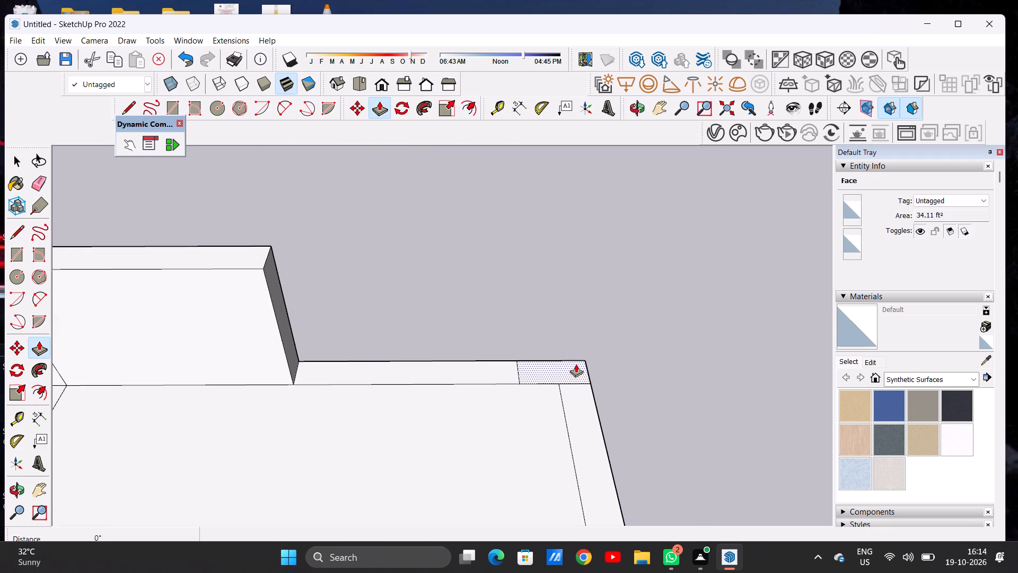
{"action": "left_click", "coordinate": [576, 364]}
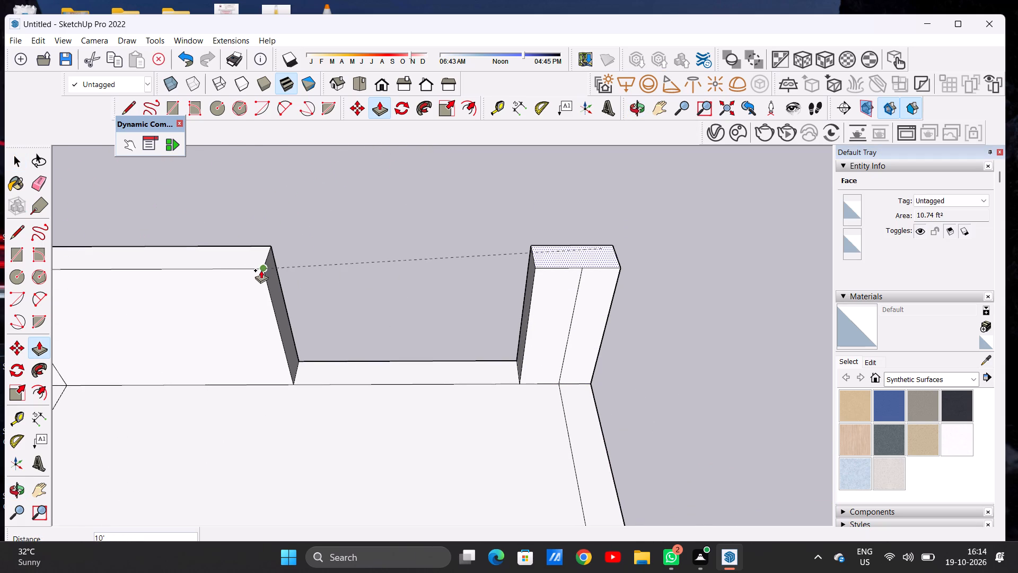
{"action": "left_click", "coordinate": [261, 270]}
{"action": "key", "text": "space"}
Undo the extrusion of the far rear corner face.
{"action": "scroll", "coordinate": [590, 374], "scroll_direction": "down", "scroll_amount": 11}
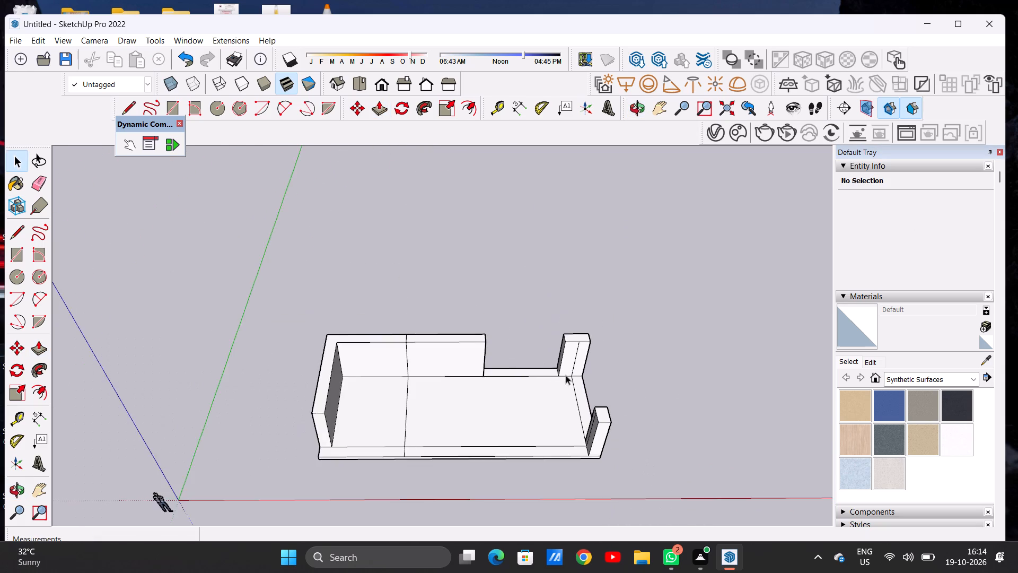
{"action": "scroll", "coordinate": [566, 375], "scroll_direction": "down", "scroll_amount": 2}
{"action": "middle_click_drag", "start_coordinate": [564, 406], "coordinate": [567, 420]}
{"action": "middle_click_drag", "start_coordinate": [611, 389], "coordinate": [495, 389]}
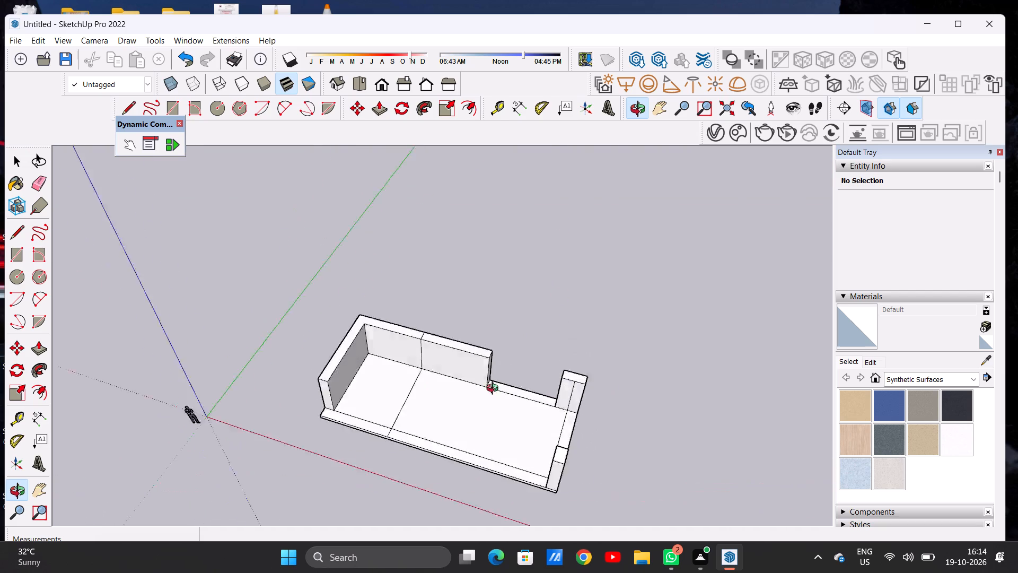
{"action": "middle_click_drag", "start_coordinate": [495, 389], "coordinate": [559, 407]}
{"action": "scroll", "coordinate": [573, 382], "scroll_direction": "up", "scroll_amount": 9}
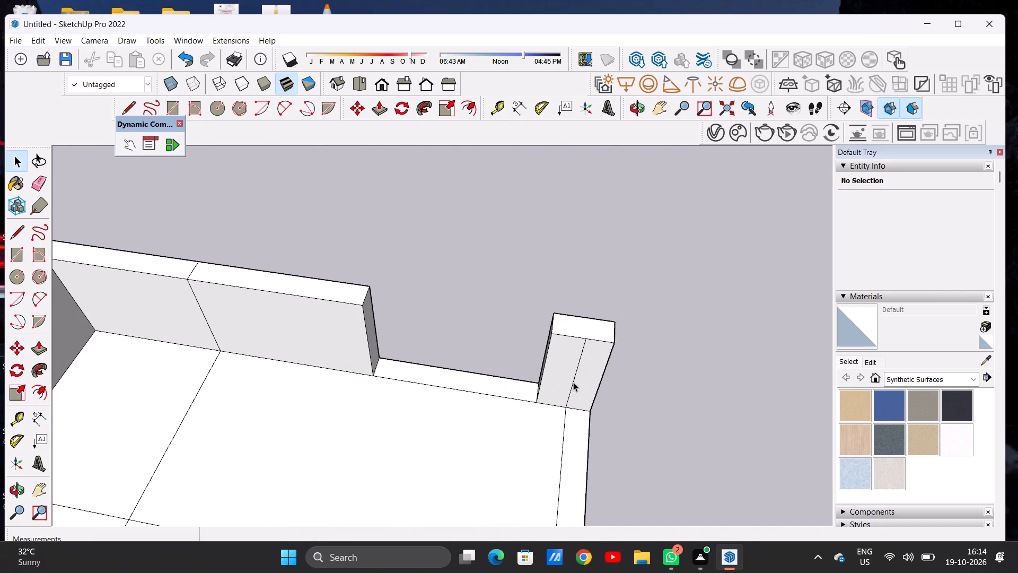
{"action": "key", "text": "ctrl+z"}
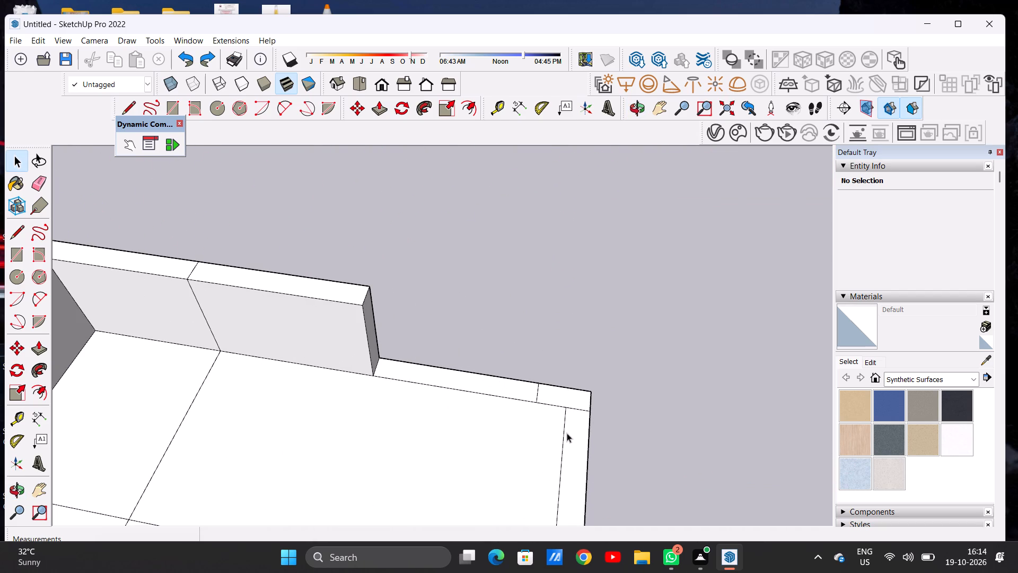
Erase the short line between the inset's far rear corner and the slab's far end edge.
{"action": "key", "text": "e"}
{"action": "left_click_drag", "start_coordinate": [575, 408], "coordinate": [578, 421]}
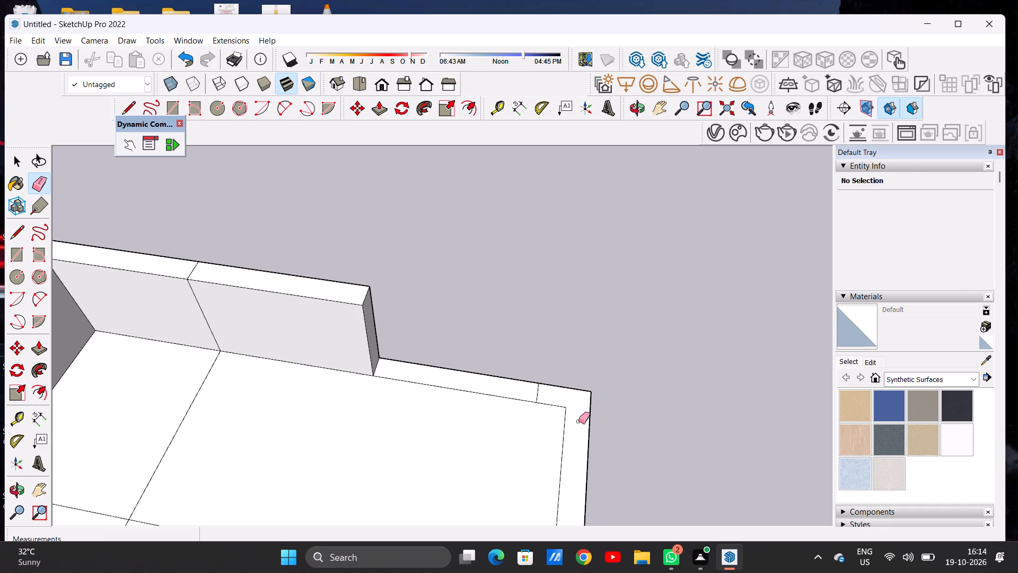
Draw a line across the far end border strip slightly in front of the inset's rear corner, closing an L-shaped corner face.
{"action": "key", "text": "l"}
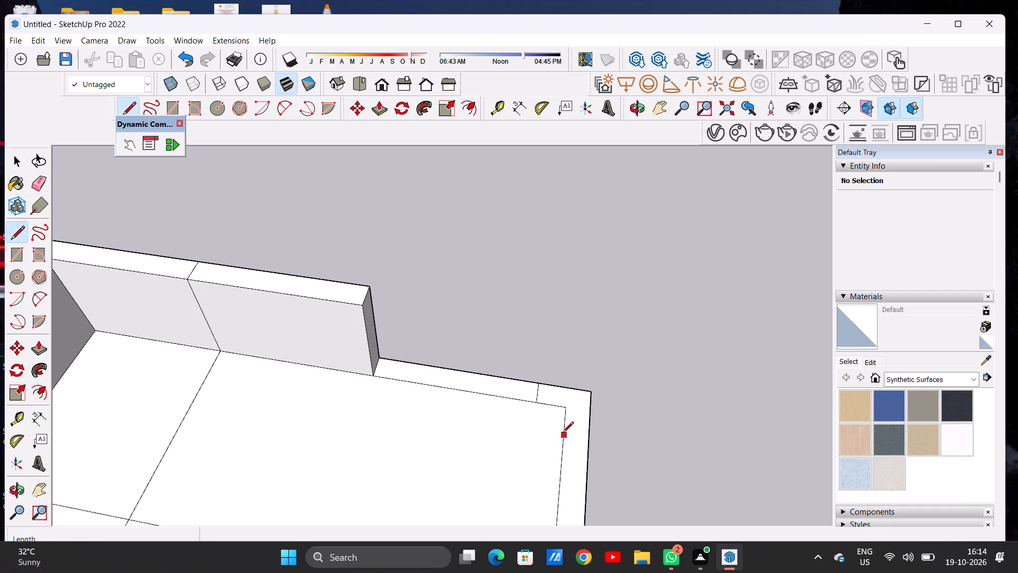
{"action": "left_click", "coordinate": [565, 431]}
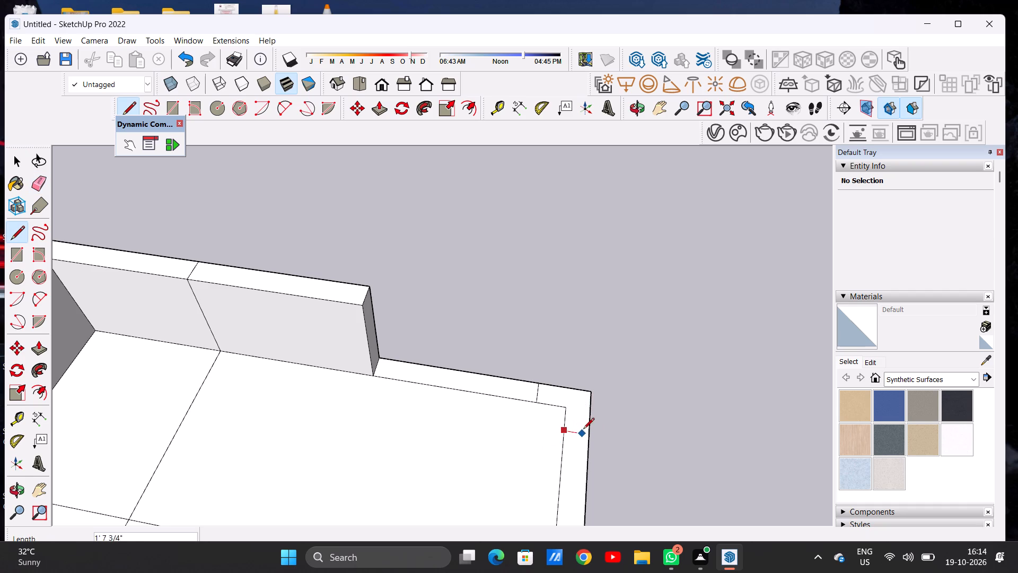
{"action": "left_click", "coordinate": [589, 431]}
{"action": "key", "text": "space"}
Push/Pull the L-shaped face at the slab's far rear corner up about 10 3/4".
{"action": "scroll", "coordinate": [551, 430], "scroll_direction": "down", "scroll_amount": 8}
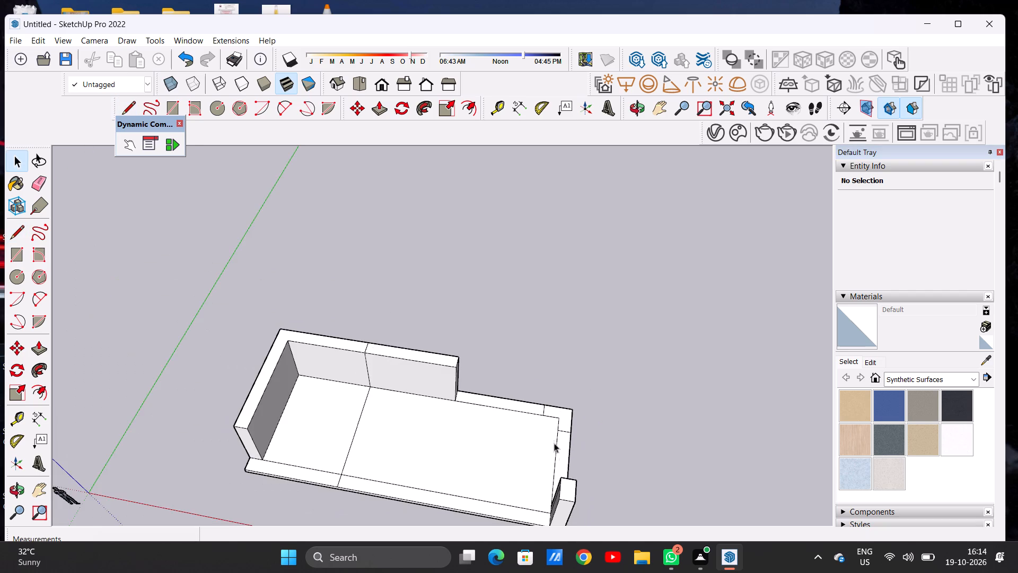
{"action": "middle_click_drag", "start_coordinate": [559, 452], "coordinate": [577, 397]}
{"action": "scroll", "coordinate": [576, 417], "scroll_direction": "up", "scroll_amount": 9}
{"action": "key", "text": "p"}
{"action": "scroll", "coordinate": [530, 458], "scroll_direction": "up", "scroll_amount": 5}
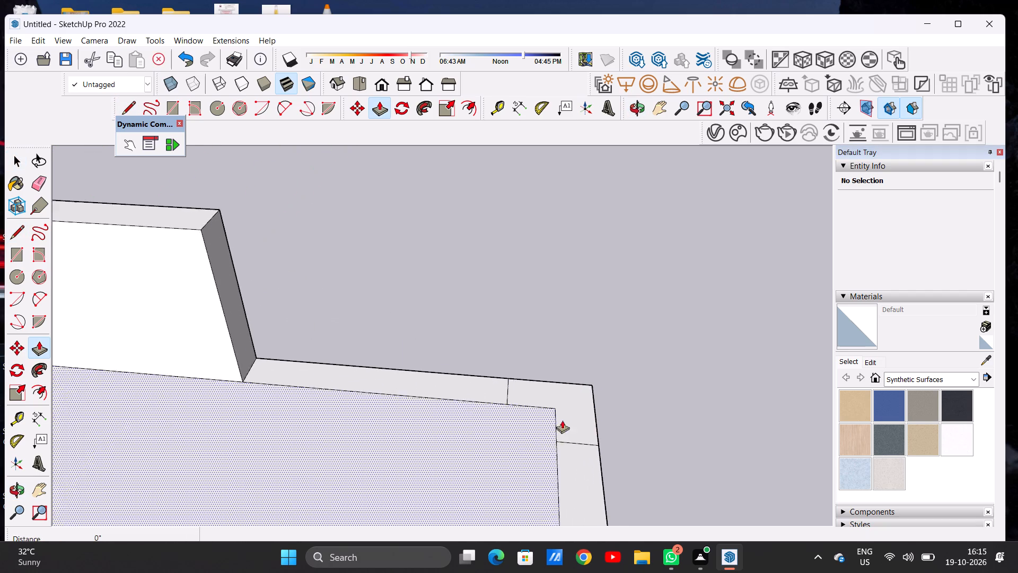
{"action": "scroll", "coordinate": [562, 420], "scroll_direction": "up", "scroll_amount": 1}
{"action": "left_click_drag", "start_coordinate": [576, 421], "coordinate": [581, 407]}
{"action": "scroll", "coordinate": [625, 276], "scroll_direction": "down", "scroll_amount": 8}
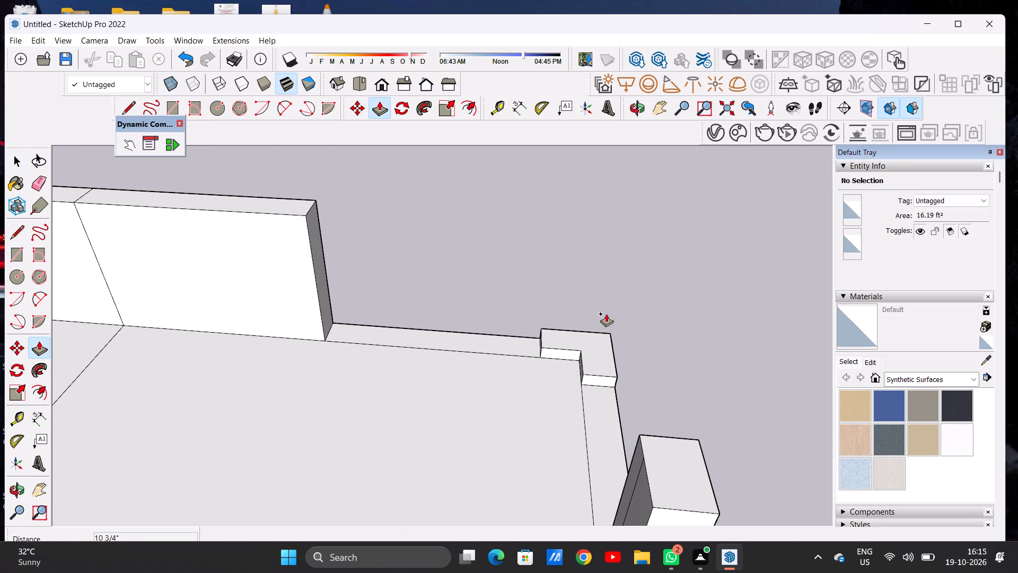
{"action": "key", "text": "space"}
Undo the 10 3/4" extrusion of the L-shaped face at the slab's far rear corner.
{"action": "key", "text": "ctrl+z"}
{"action": "key", "text": "ctrl+z"}
{"action": "key", "text": "ctrl+z"}
{"action": "key", "text": "space"}
{"action": "key", "text": "space"}
{"action": "key", "text": "space"}
{"action": "key", "text": "ctrl+z"}
{"action": "key", "text": "space"}
{"action": "left_click", "coordinate": [649, 337]}
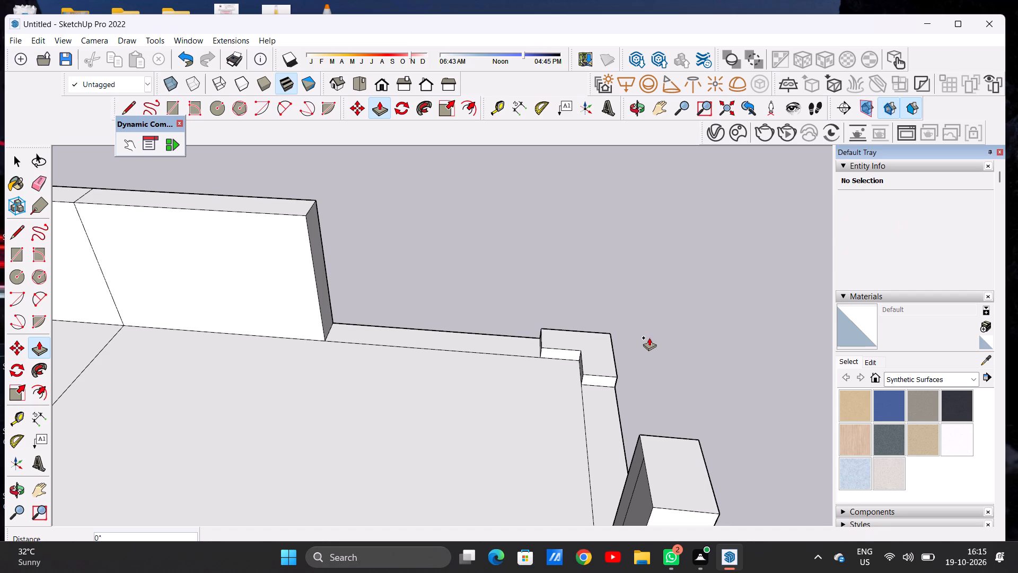
{"action": "key", "text": "ctrl+z"}
{"action": "key", "text": "space"}
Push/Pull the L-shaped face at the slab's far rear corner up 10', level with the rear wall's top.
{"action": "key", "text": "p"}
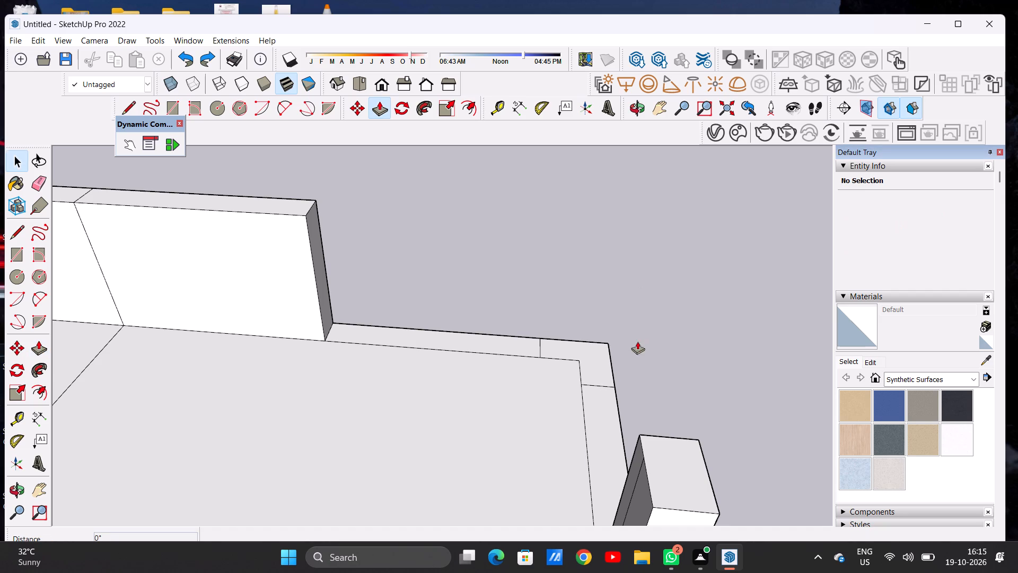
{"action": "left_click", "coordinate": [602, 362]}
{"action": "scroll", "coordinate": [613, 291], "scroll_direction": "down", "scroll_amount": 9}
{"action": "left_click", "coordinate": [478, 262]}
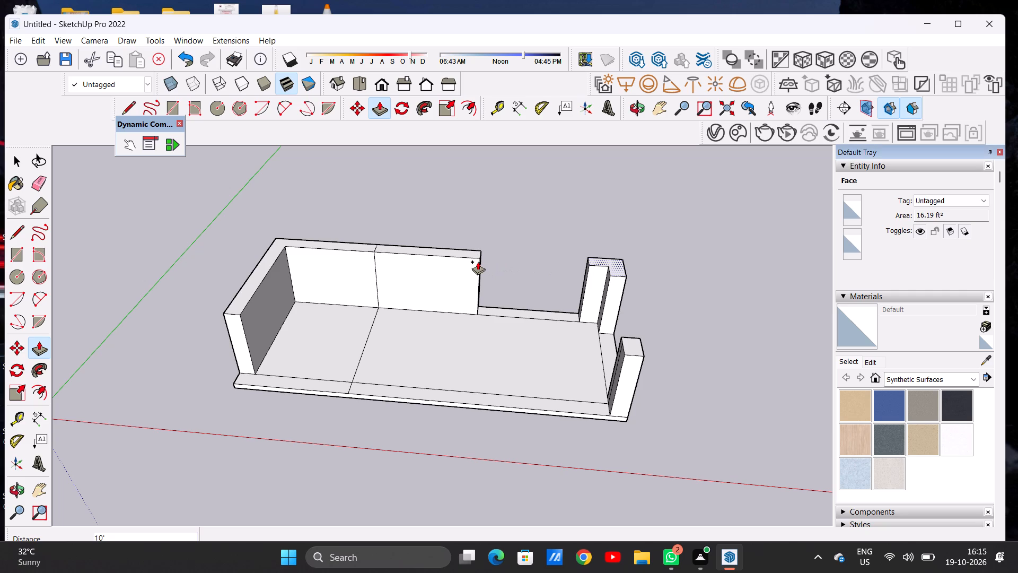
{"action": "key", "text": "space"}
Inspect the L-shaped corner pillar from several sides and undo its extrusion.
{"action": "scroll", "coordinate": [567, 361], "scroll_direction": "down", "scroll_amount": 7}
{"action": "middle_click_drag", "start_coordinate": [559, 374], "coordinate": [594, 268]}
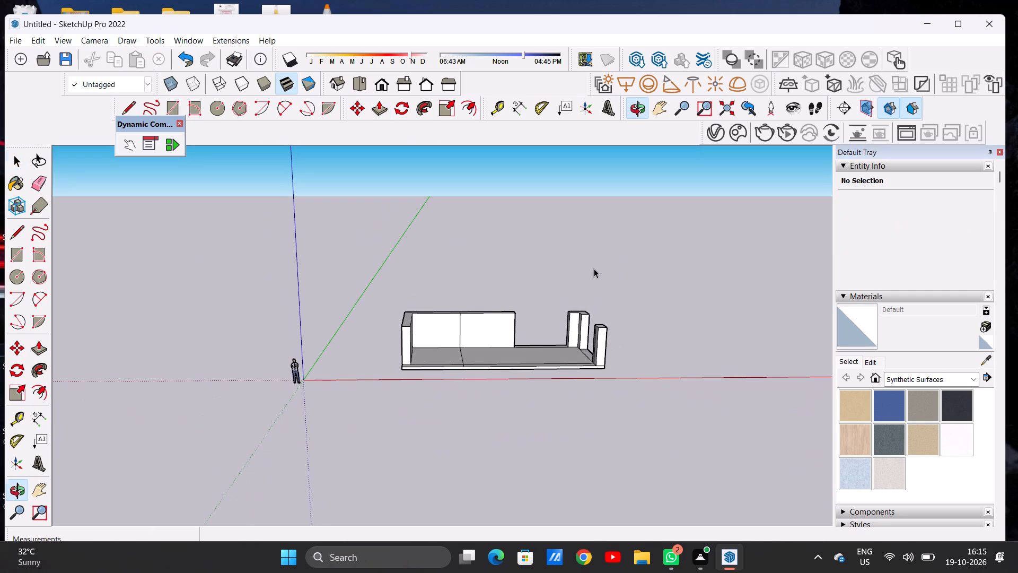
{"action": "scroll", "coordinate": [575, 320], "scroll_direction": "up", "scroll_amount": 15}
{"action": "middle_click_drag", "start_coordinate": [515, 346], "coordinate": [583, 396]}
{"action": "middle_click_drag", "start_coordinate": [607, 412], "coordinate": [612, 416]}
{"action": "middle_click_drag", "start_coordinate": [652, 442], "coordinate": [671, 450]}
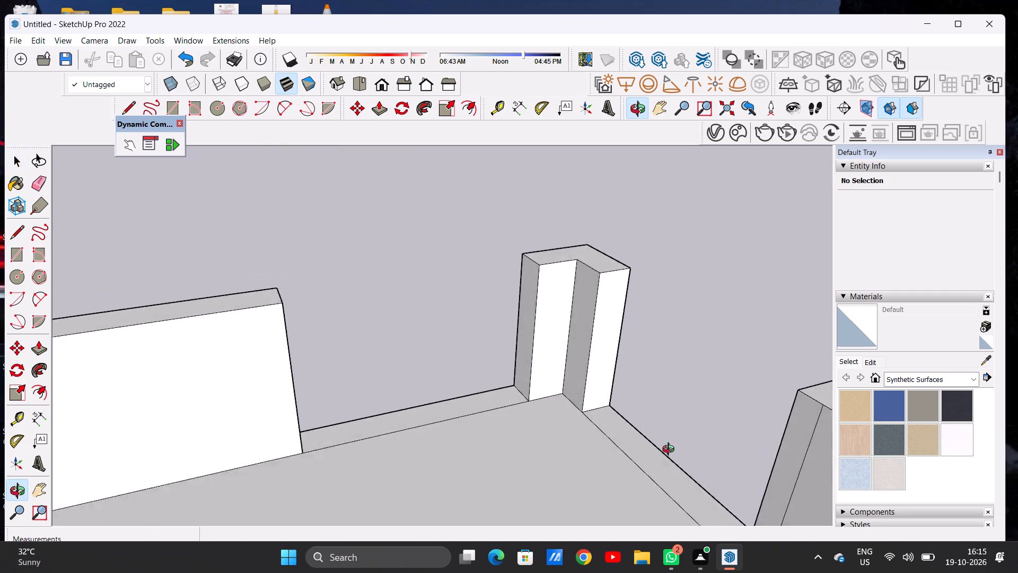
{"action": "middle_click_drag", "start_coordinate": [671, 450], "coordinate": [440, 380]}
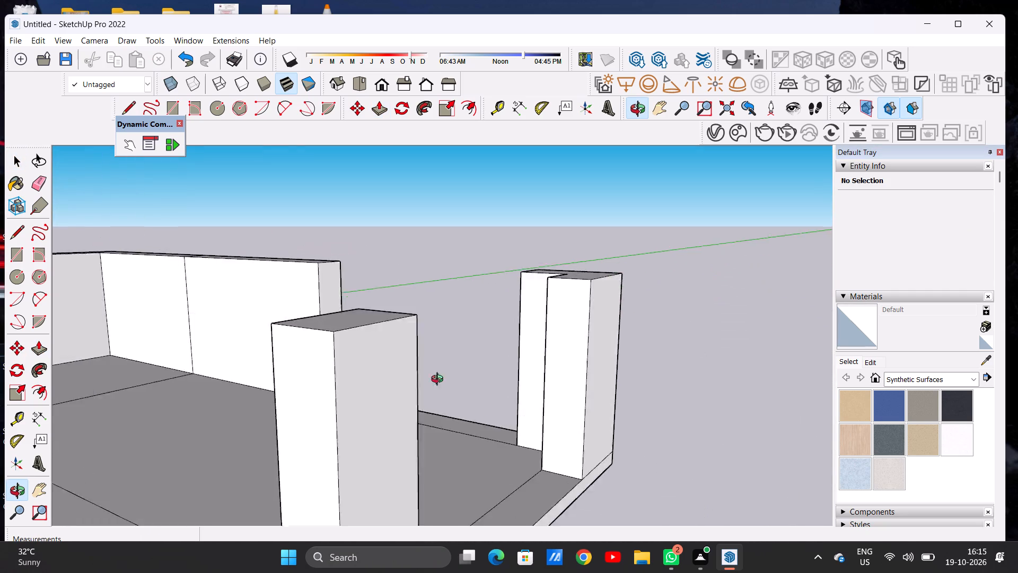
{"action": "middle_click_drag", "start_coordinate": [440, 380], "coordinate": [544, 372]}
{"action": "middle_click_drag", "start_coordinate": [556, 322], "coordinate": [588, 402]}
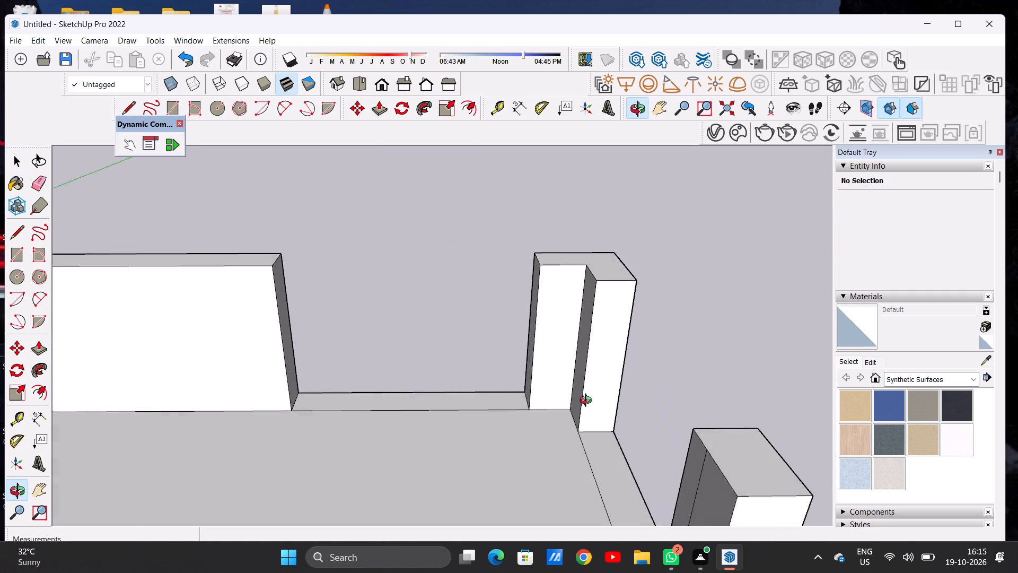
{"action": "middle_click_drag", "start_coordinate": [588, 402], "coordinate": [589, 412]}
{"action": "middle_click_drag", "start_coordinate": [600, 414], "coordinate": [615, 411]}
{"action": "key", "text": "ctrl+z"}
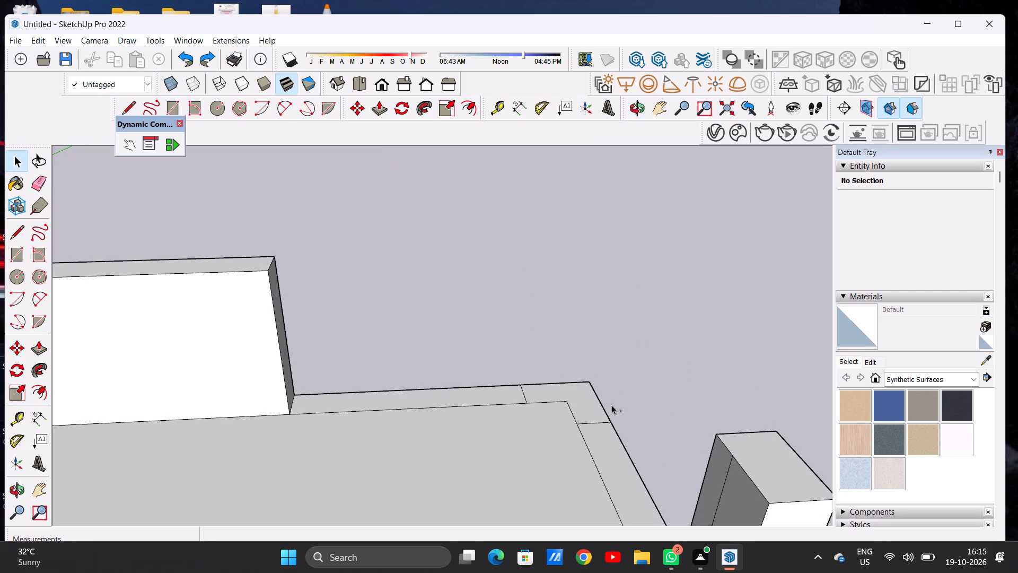
Draw a line about 2' 2 3/8" long from the inset's far rear corner to the slab's far end edge.
{"action": "key", "text": "l"}
{"action": "scroll", "coordinate": [558, 440], "scroll_direction": "up", "scroll_amount": 7}
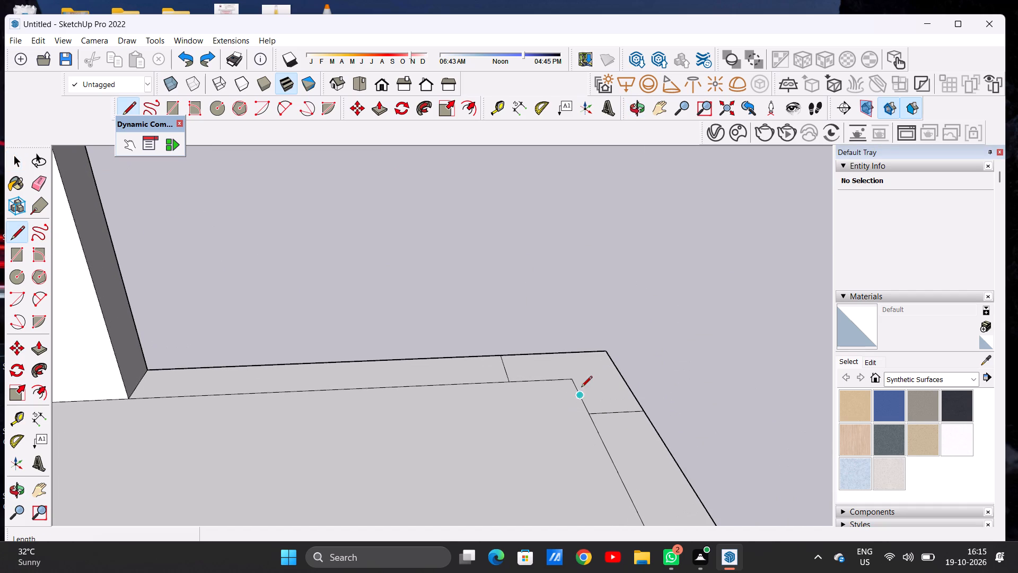
{"action": "left_click", "coordinate": [574, 379]}
{"action": "left_click", "coordinate": [620, 372]}
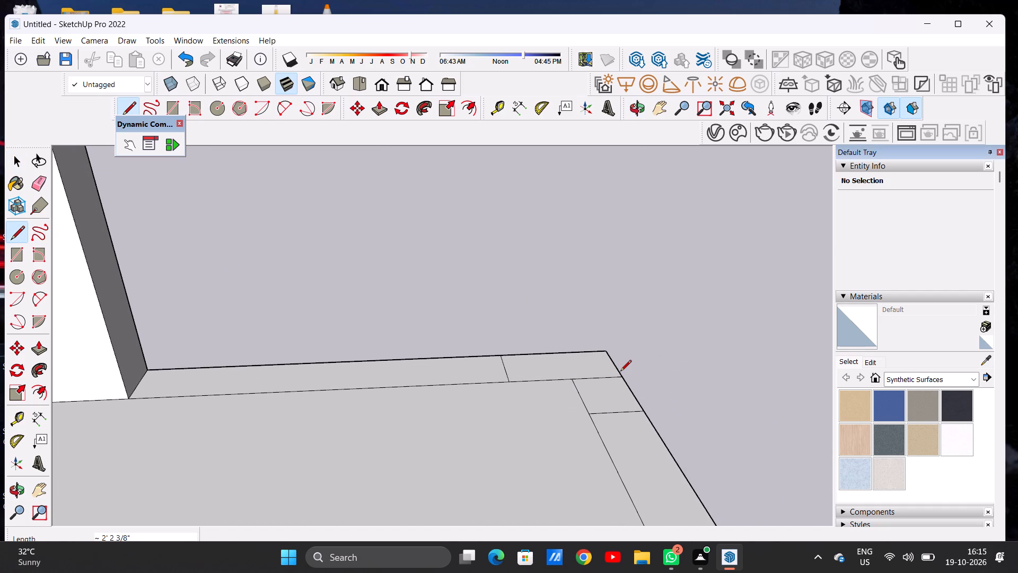
{"action": "key", "text": "space"}
Erase the line across the far end border strip just in front of the inset's rear corner.
{"action": "key", "text": "e"}
{"action": "left_click_drag", "start_coordinate": [615, 397], "coordinate": [617, 408]}
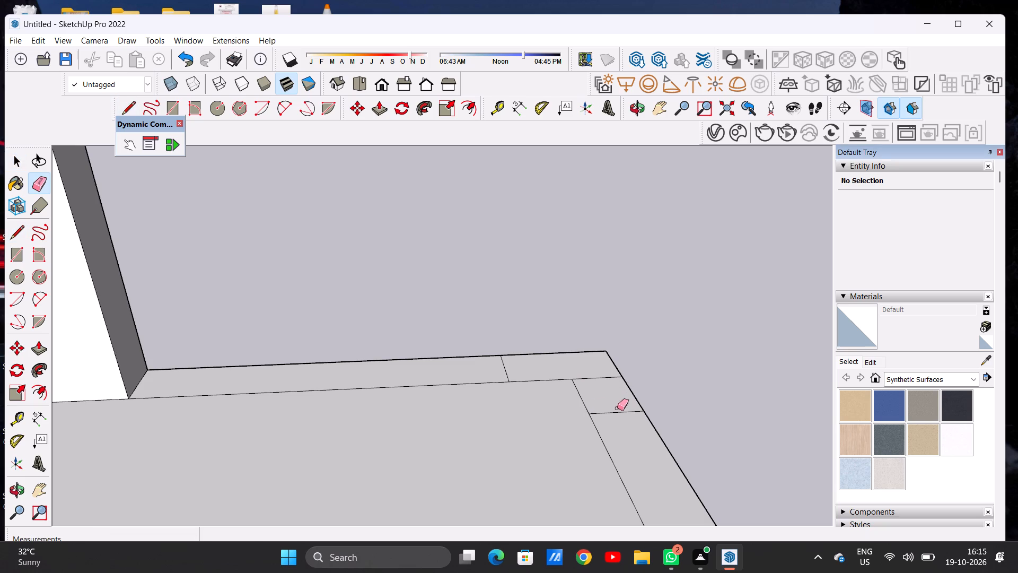
{"action": "left_click_drag", "start_coordinate": [617, 408], "coordinate": [618, 415]}
Push/Pull the rectangular face at the slab's far rear corner up 10', level with the rear wall's top.
{"action": "key", "text": "p"}
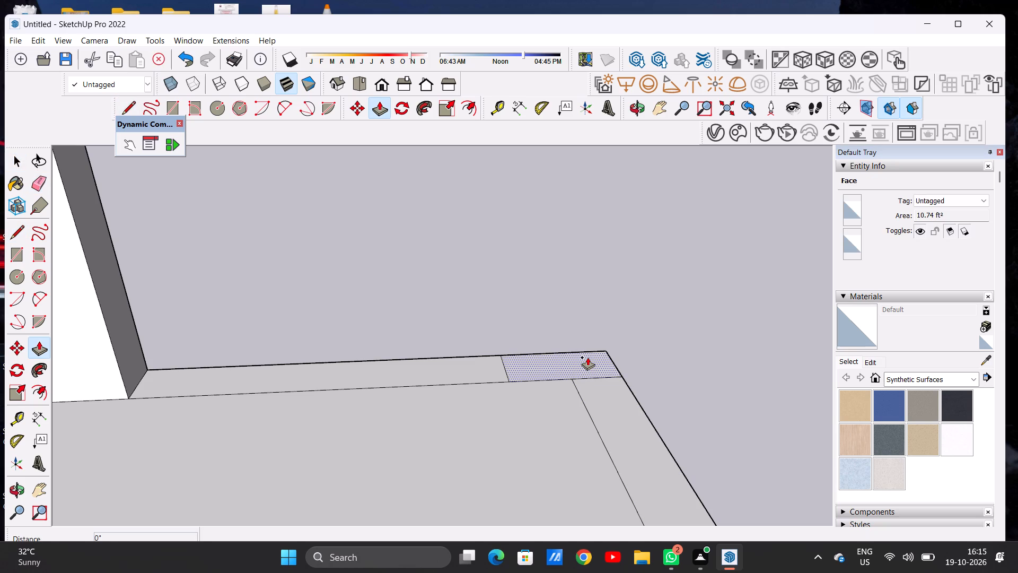
{"action": "left_click", "coordinate": [587, 357]}
{"action": "scroll", "coordinate": [596, 303], "scroll_direction": "down", "scroll_amount": 9}
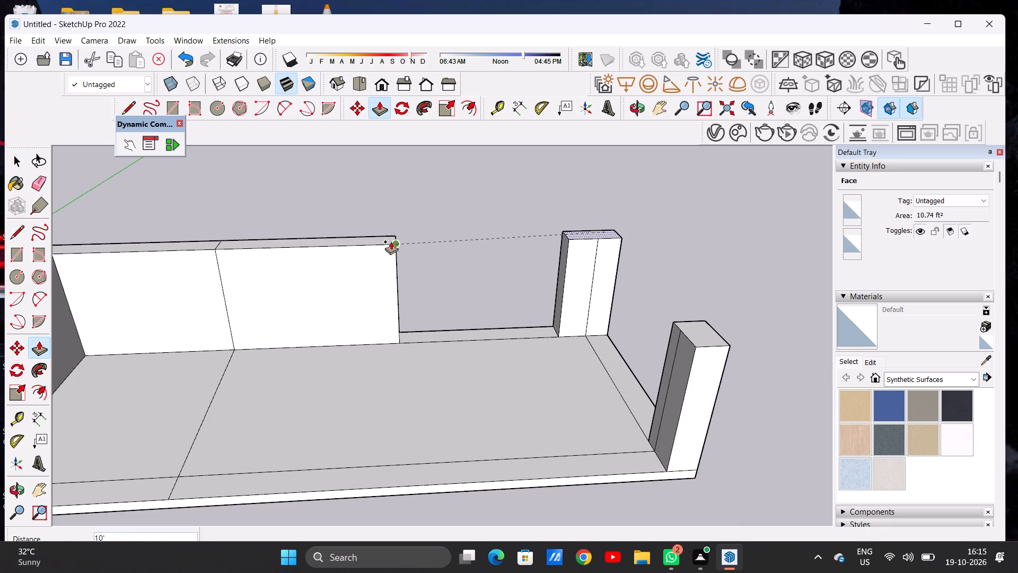
{"action": "left_click", "coordinate": [391, 241]}
{"action": "key", "text": "space"}
Push/Pull the rear corner pillar's side face, facing the rear wall, inward about 2' 8 5/16" to its vertical dividing line.
{"action": "scroll", "coordinate": [507, 378], "scroll_direction": "down", "scroll_amount": 13}
{"action": "middle_click_drag", "start_coordinate": [543, 453], "coordinate": [539, 439]}
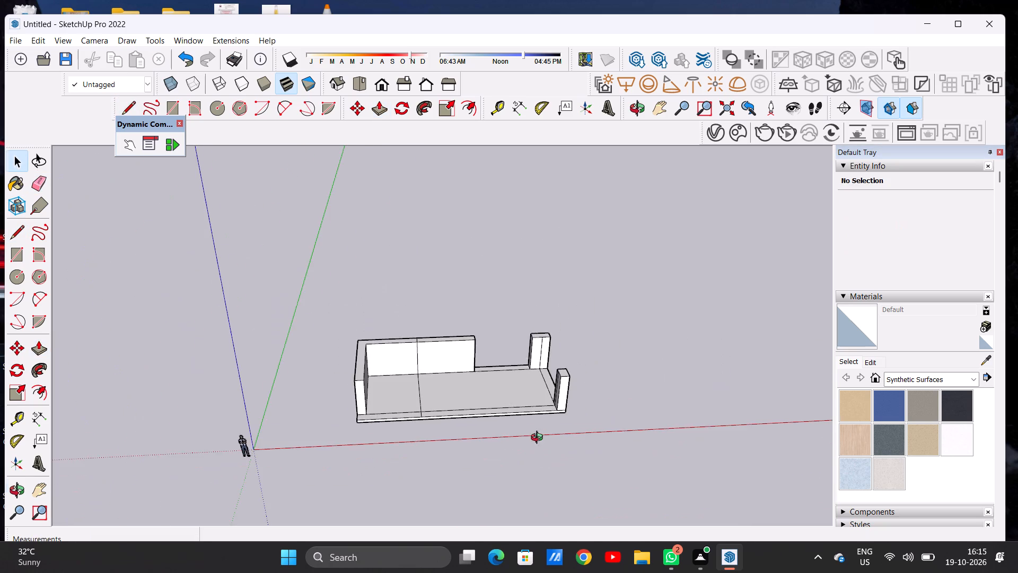
{"action": "middle_click_drag", "start_coordinate": [539, 439], "coordinate": [514, 352]}
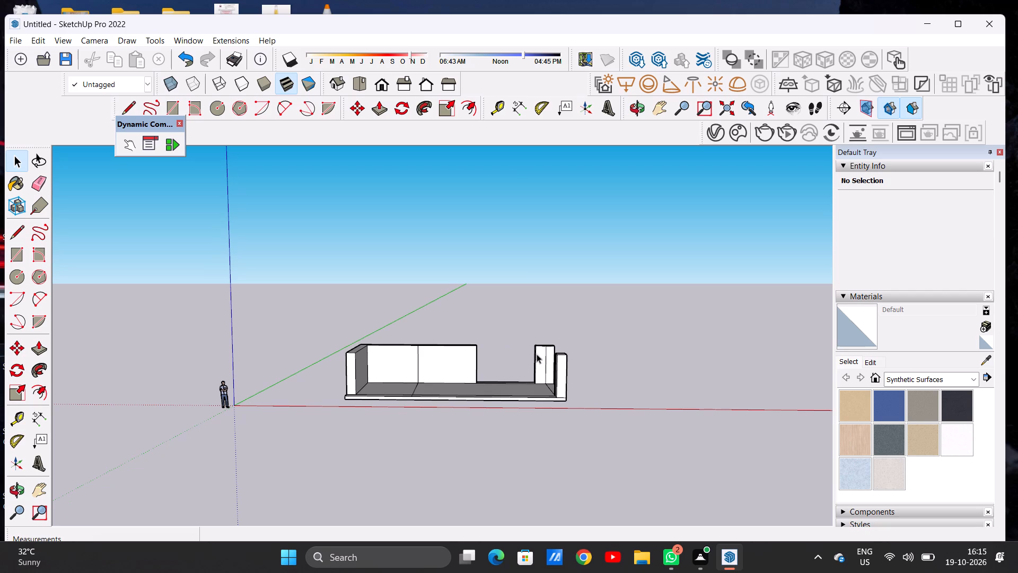
{"action": "middle_click_drag", "start_coordinate": [555, 385], "coordinate": [719, 437]}
{"action": "scroll", "coordinate": [488, 334], "scroll_direction": "up", "scroll_amount": 9}
{"action": "key", "text": "p"}
{"action": "scroll", "coordinate": [487, 333], "scroll_direction": "up", "scroll_amount": 6}
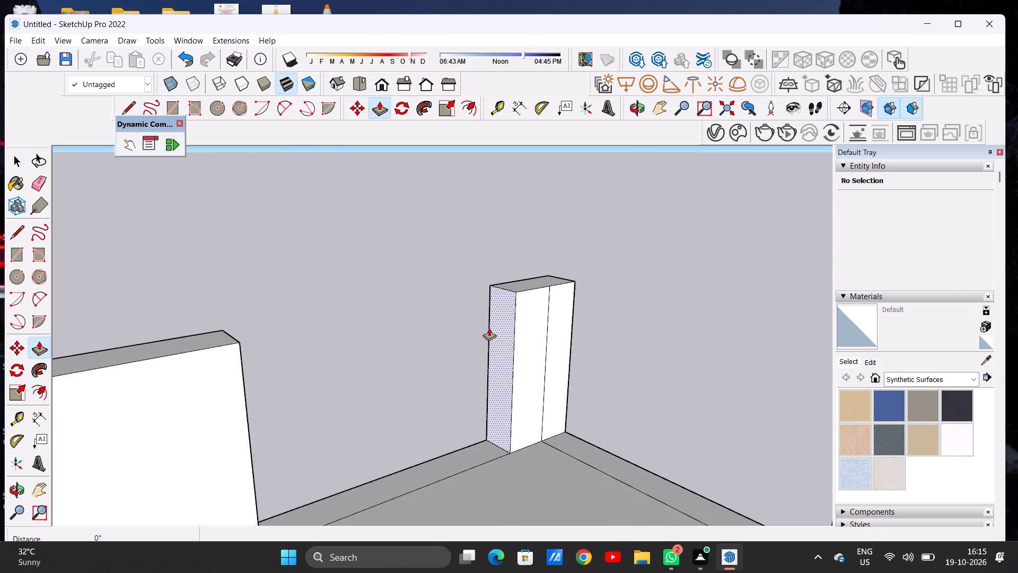
{"action": "left_click", "coordinate": [501, 312]}
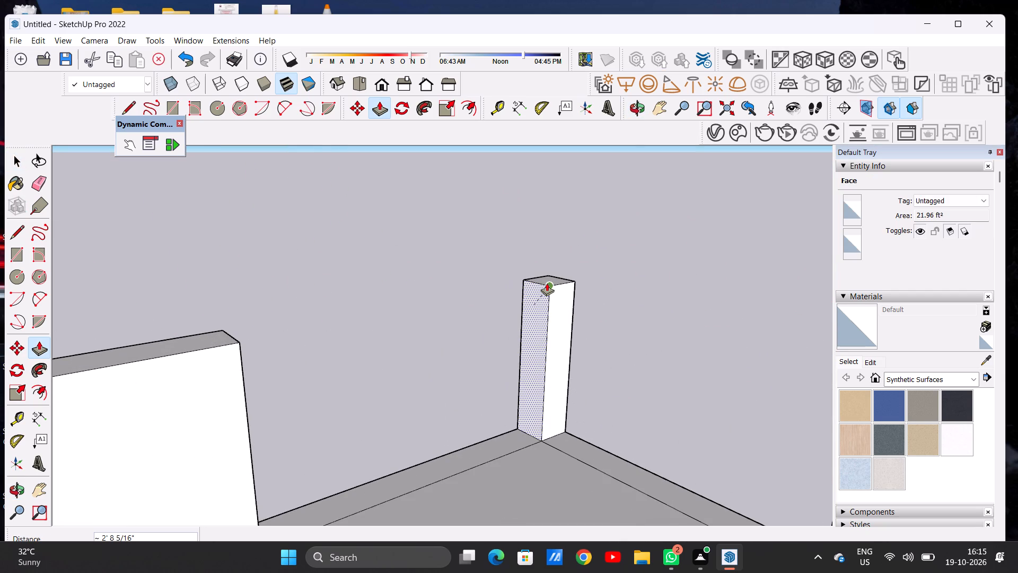
{"action": "left_click", "coordinate": [547, 284]}
{"action": "key", "text": "space"}
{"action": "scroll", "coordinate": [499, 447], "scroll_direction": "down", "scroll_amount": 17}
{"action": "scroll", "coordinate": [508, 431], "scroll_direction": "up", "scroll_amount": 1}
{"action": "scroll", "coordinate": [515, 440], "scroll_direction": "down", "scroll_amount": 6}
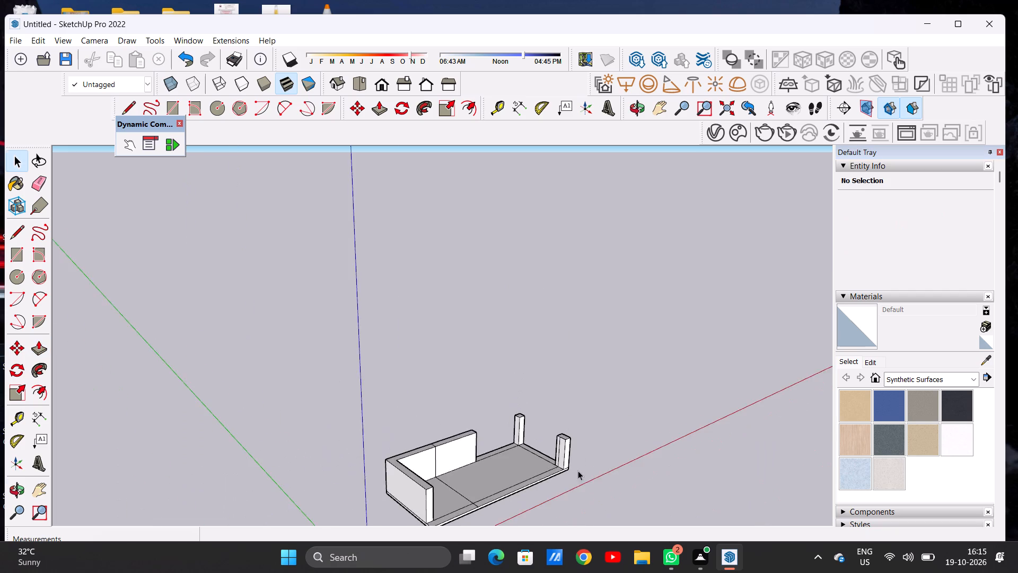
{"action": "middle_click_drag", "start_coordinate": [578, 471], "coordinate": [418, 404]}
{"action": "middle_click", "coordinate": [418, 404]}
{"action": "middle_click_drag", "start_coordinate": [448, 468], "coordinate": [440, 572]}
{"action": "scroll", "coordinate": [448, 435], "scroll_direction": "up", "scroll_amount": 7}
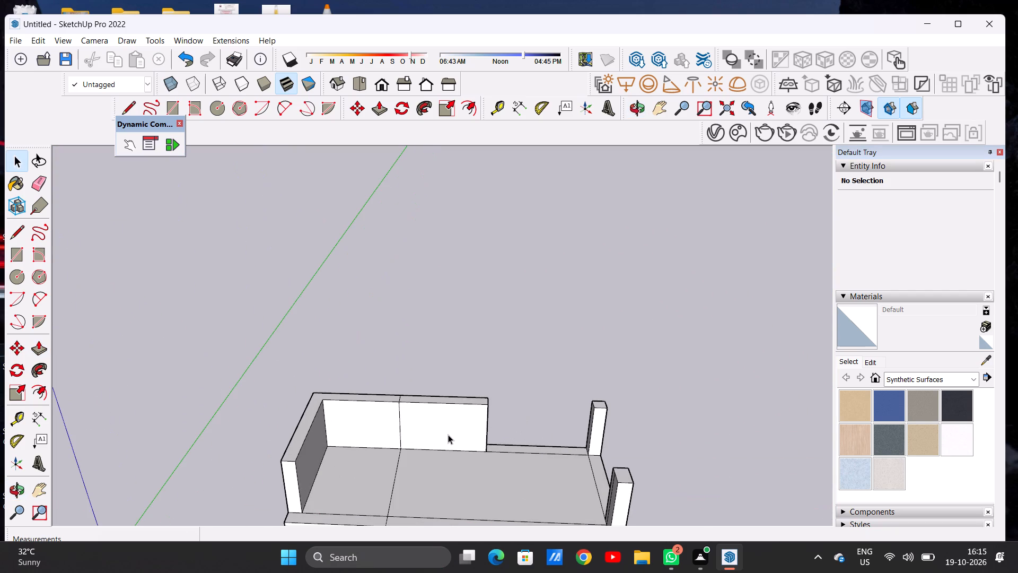
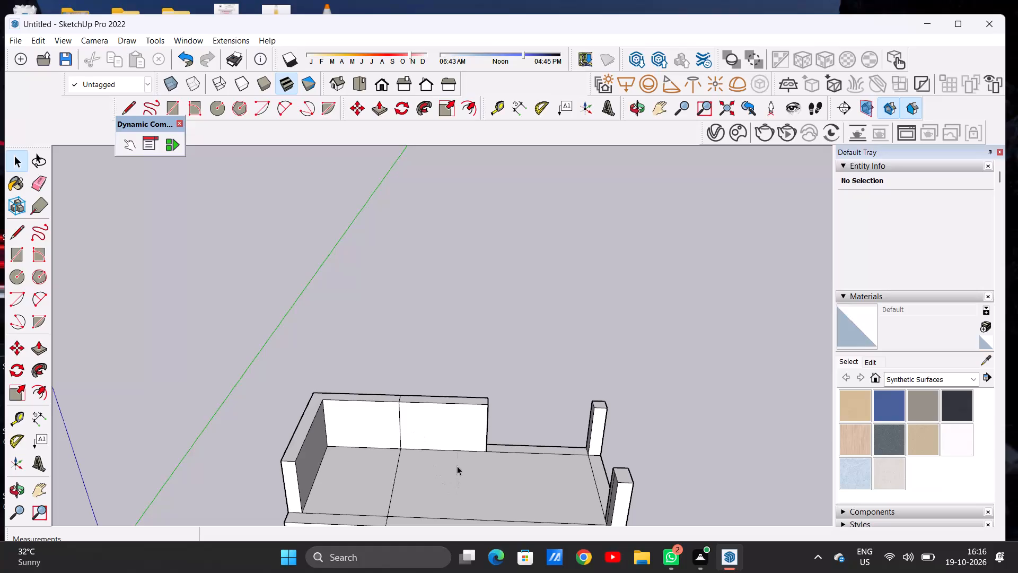
Push/Pull the divided floor rectangle at the slab's near end up 10', level with the surrounding wall tops.
{"action": "scroll", "coordinate": [458, 440], "scroll_direction": "down", "scroll_amount": 5}
{"action": "scroll", "coordinate": [458, 436], "scroll_direction": "down", "scroll_amount": 20}
{"action": "scroll", "coordinate": [458, 436], "scroll_direction": "down", "scroll_amount": 18}
{"action": "scroll", "coordinate": [485, 467], "scroll_direction": "up", "scroll_amount": 7}
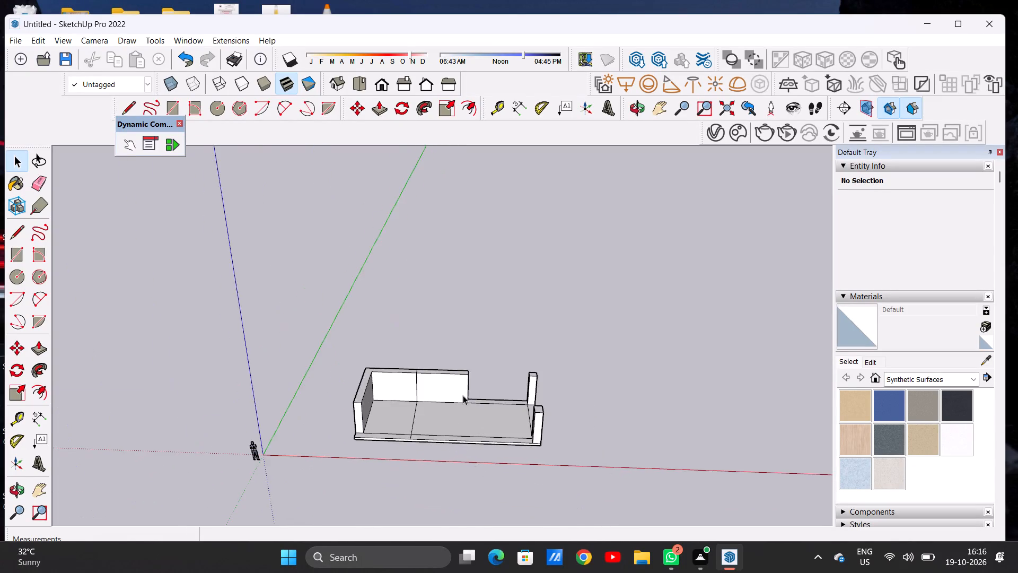
{"action": "scroll", "coordinate": [463, 395], "scroll_direction": "up", "scroll_amount": 3}
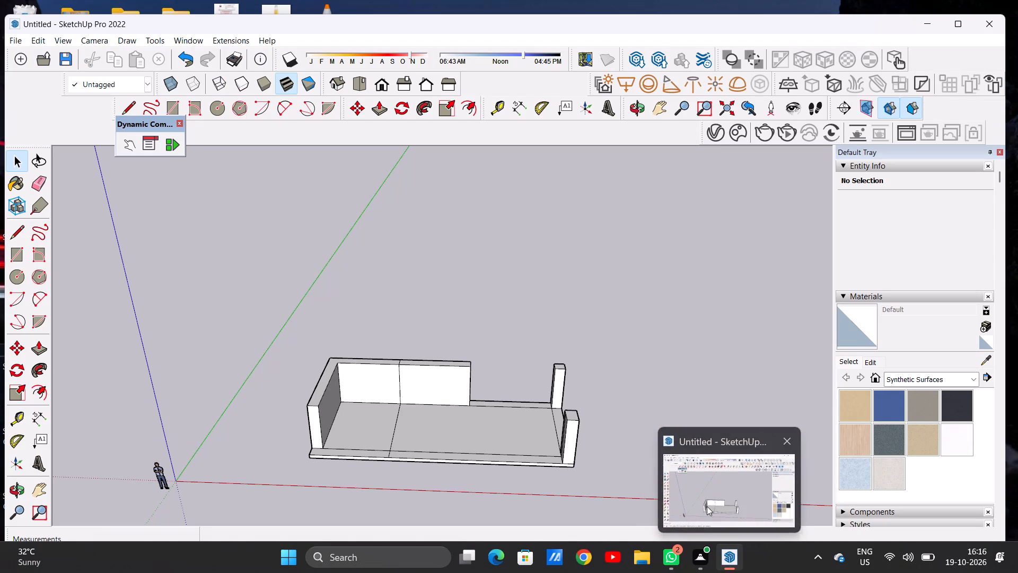
{"action": "left_click", "coordinate": [706, 505]}
{"action": "scroll", "coordinate": [345, 425], "scroll_direction": "down", "scroll_amount": 7}
{"action": "scroll", "coordinate": [375, 403], "scroll_direction": "up", "scroll_amount": 7}
{"action": "middle_click_drag", "start_coordinate": [385, 401], "coordinate": [412, 484]}
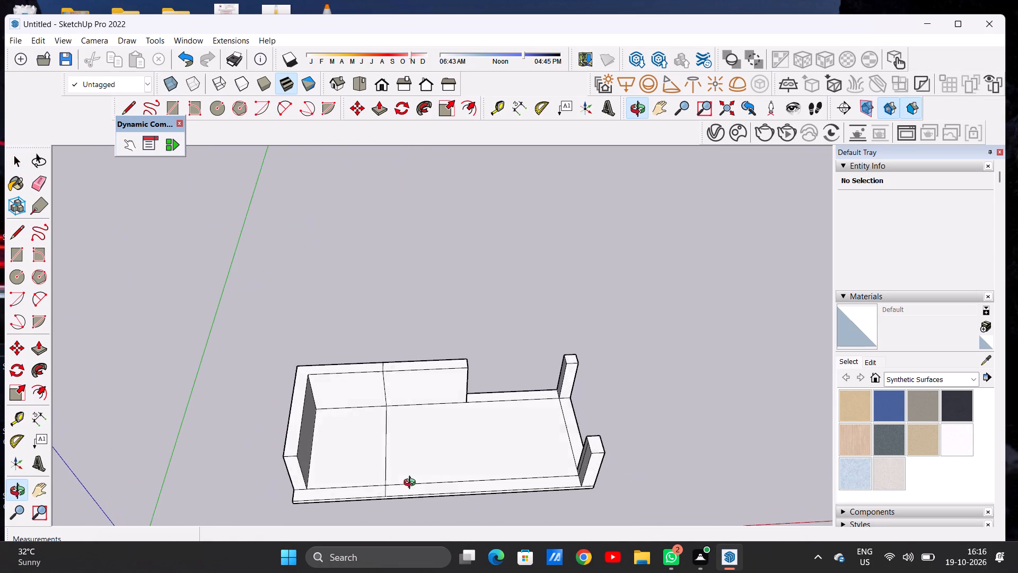
{"action": "middle_click_drag", "start_coordinate": [412, 484], "coordinate": [413, 485]}
{"action": "scroll", "coordinate": [420, 456], "scroll_direction": "down", "scroll_amount": 6}
{"action": "middle_click_drag", "start_coordinate": [410, 489], "coordinate": [405, 515]}
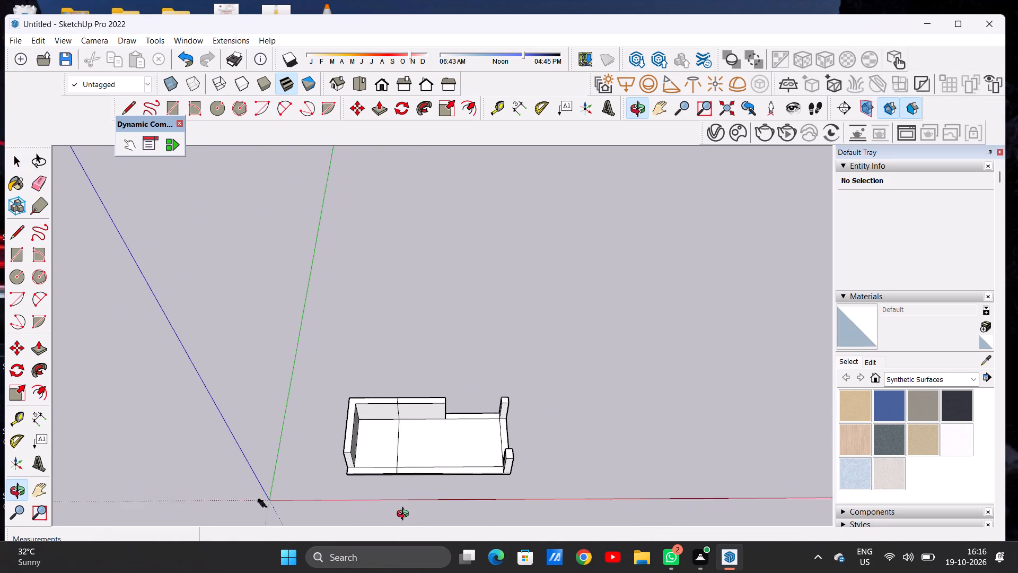
{"action": "middle_click_drag", "start_coordinate": [405, 515], "coordinate": [407, 515]}
{"action": "scroll", "coordinate": [389, 476], "scroll_direction": "up", "scroll_amount": 11}
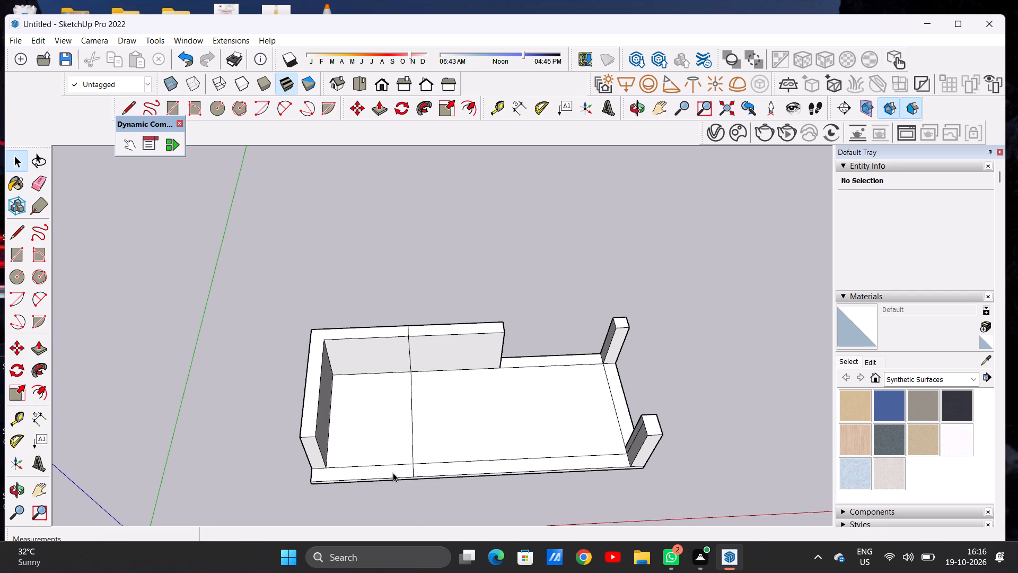
{"action": "key", "text": "p"}
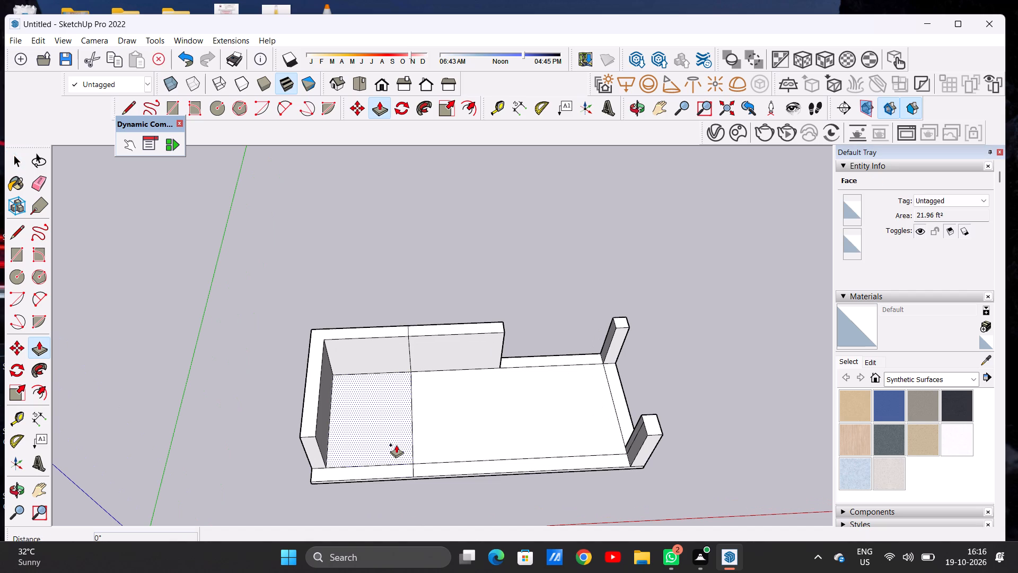
{"action": "left_click", "coordinate": [396, 445]}
{"action": "left_click", "coordinate": [314, 439]}
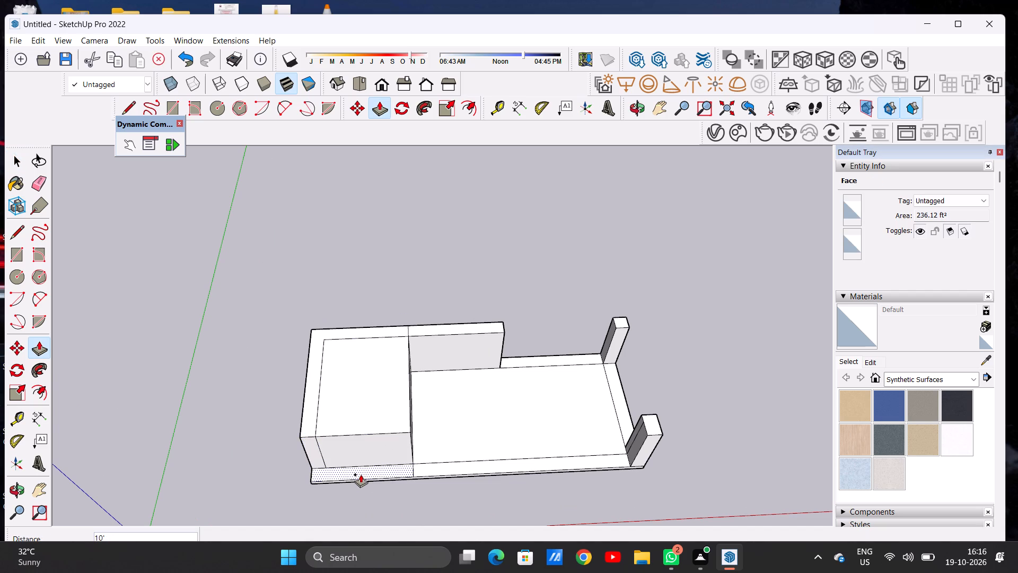
Push/Pull the front border strip beside the raised near-end block up 10', level with the block's top.
{"action": "scroll", "coordinate": [364, 474], "scroll_direction": "up", "scroll_amount": 5}
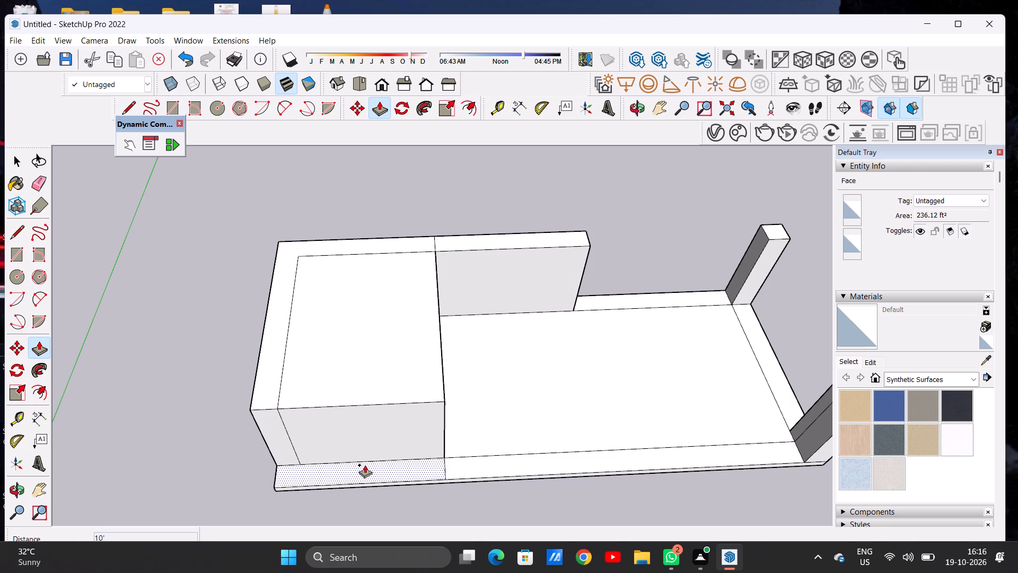
{"action": "left_click", "coordinate": [365, 465]}
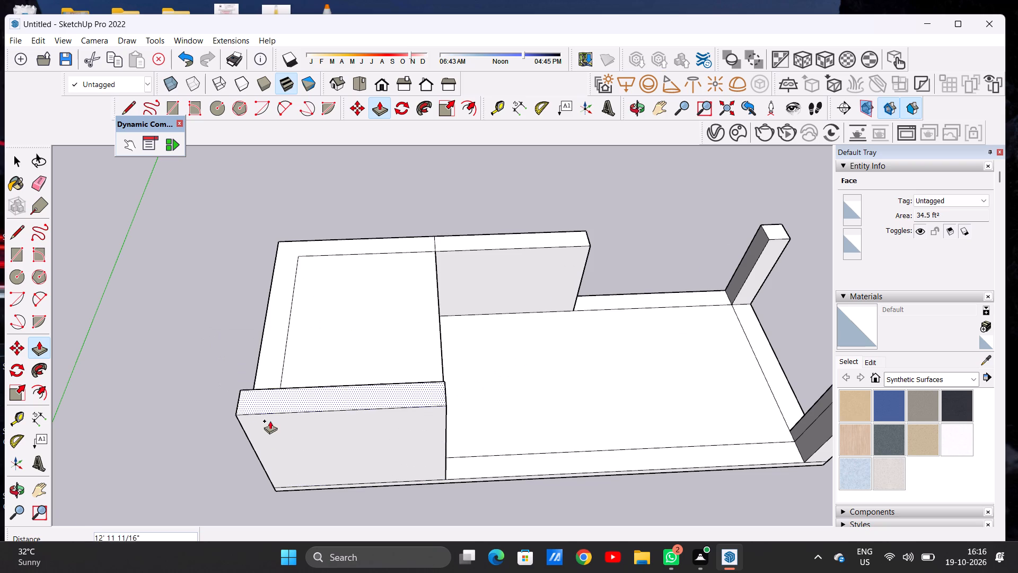
{"action": "middle_click_drag", "start_coordinate": [196, 423], "coordinate": [554, 353]}
{"action": "scroll", "coordinate": [582, 375], "scroll_direction": "up", "scroll_amount": 7}
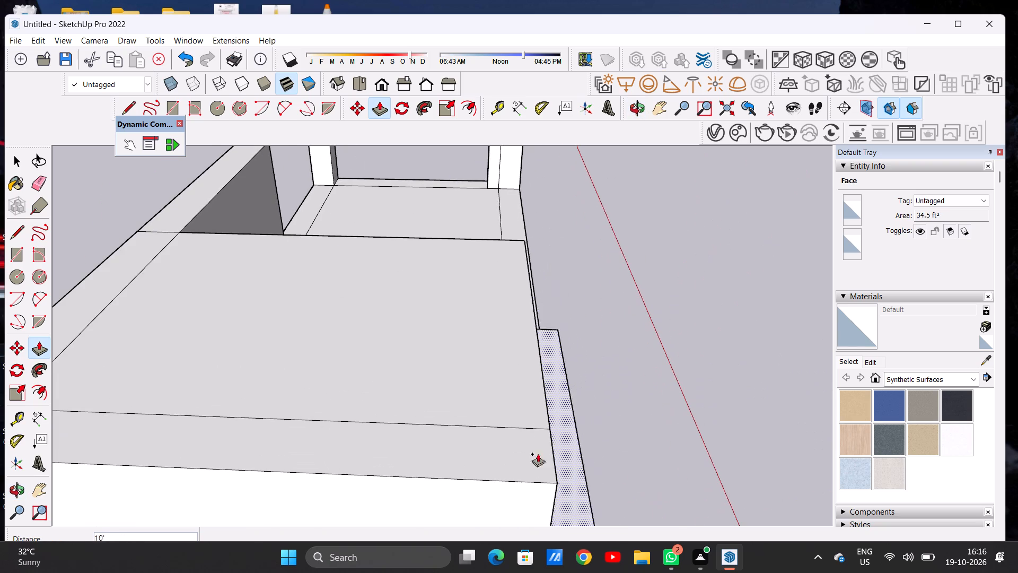
{"action": "left_click", "coordinate": [554, 485]}
{"action": "key", "text": "space"}
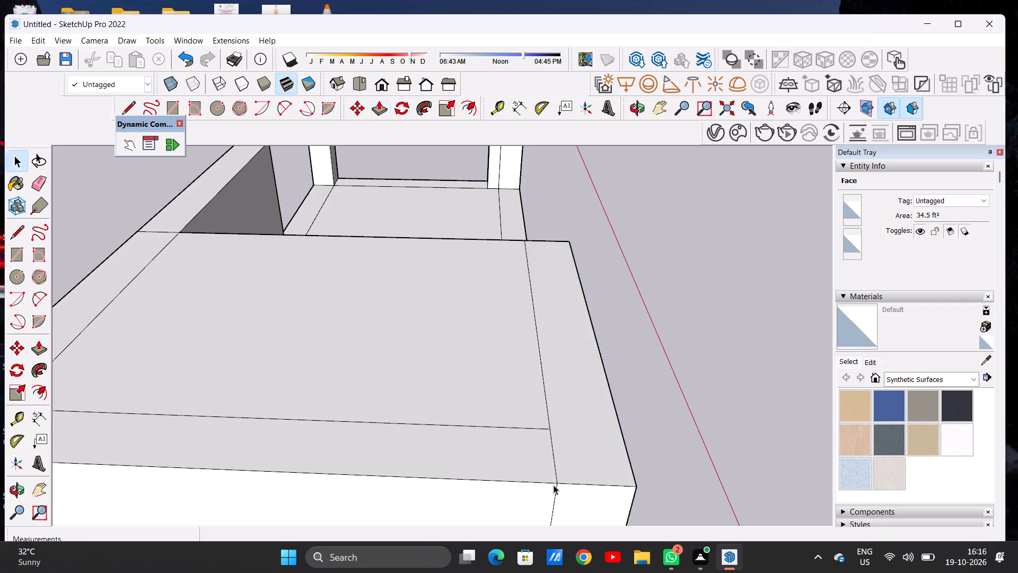
Push/Pull the rear wall's free end face outward about 5' 9 9/16" toward the far rear corner pillar.
{"action": "scroll", "coordinate": [471, 415], "scroll_direction": "down", "scroll_amount": 17}
{"action": "middle_click_drag", "start_coordinate": [657, 401], "coordinate": [325, 385]}
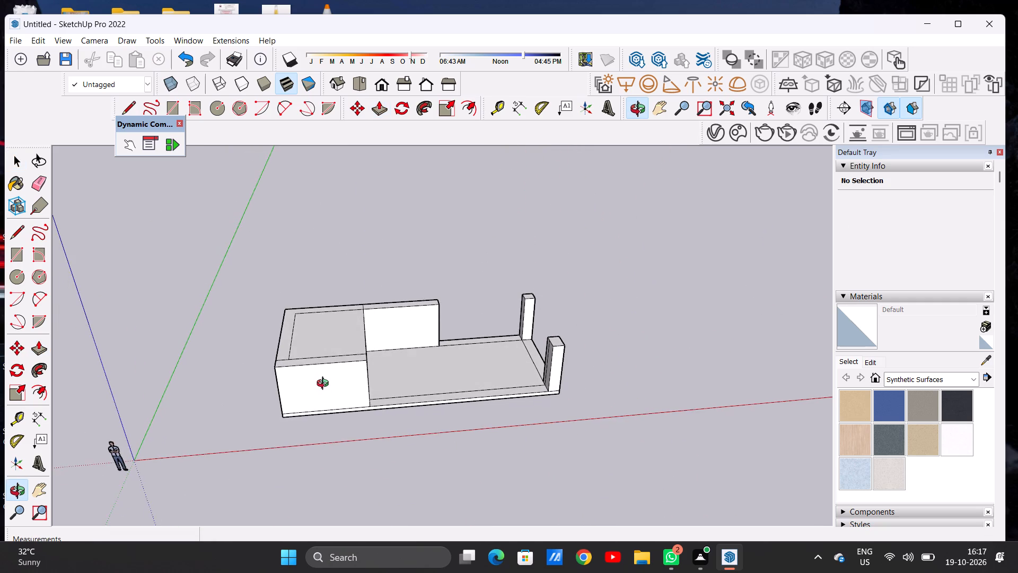
{"action": "middle_click_drag", "start_coordinate": [325, 385], "coordinate": [321, 310]}
{"action": "scroll", "coordinate": [329, 358], "scroll_direction": "up", "scroll_amount": 2}
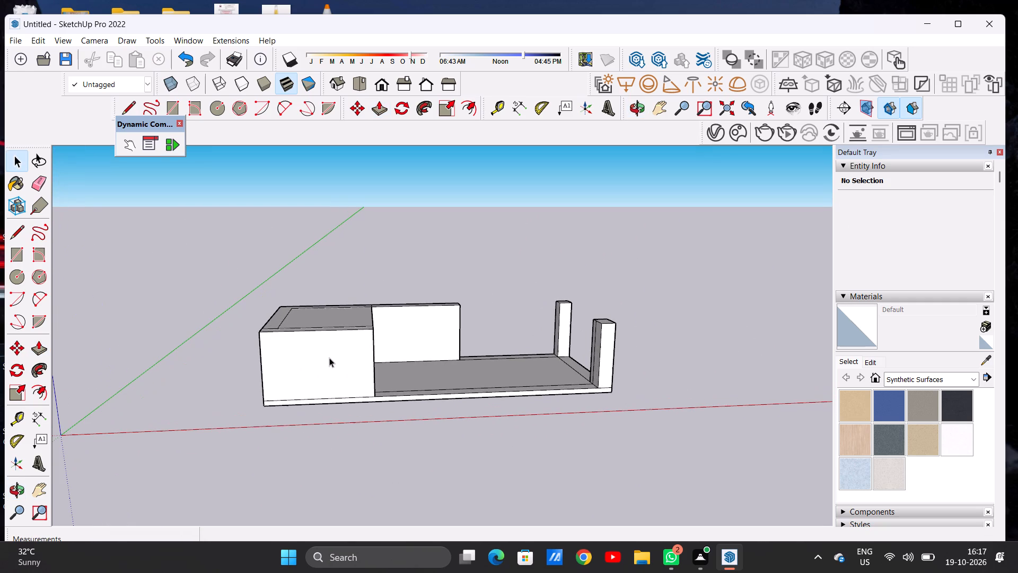
{"action": "scroll", "coordinate": [411, 360], "scroll_direction": "down", "scroll_amount": 2}
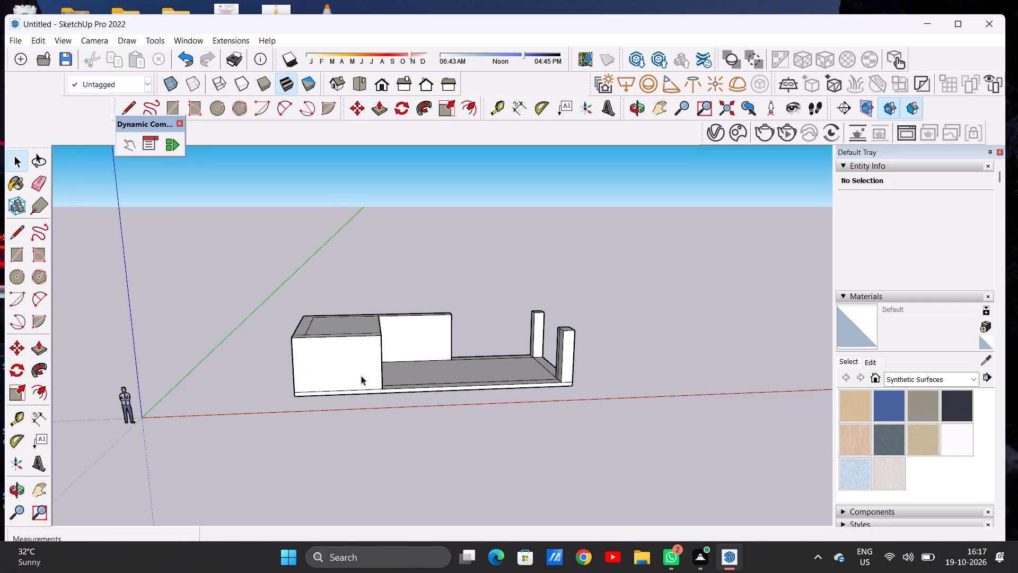
{"action": "scroll", "coordinate": [350, 370], "scroll_direction": "up", "scroll_amount": 6}
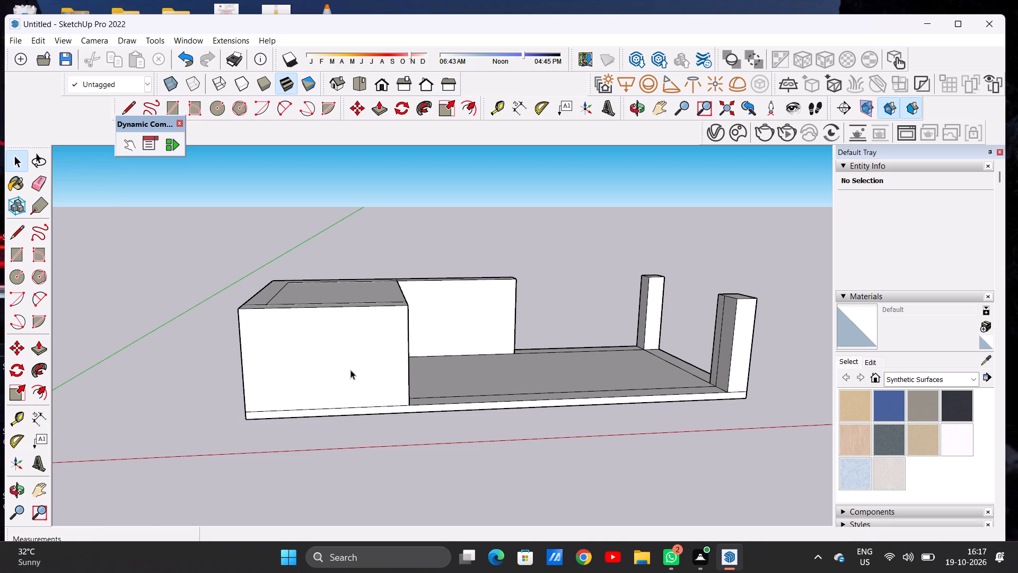
{"action": "scroll", "coordinate": [436, 324], "scroll_direction": "down", "scroll_amount": 2}
{"action": "scroll", "coordinate": [462, 324], "scroll_direction": "down", "scroll_amount": 20}
{"action": "scroll", "coordinate": [462, 324], "scroll_direction": "down", "scroll_amount": 19}
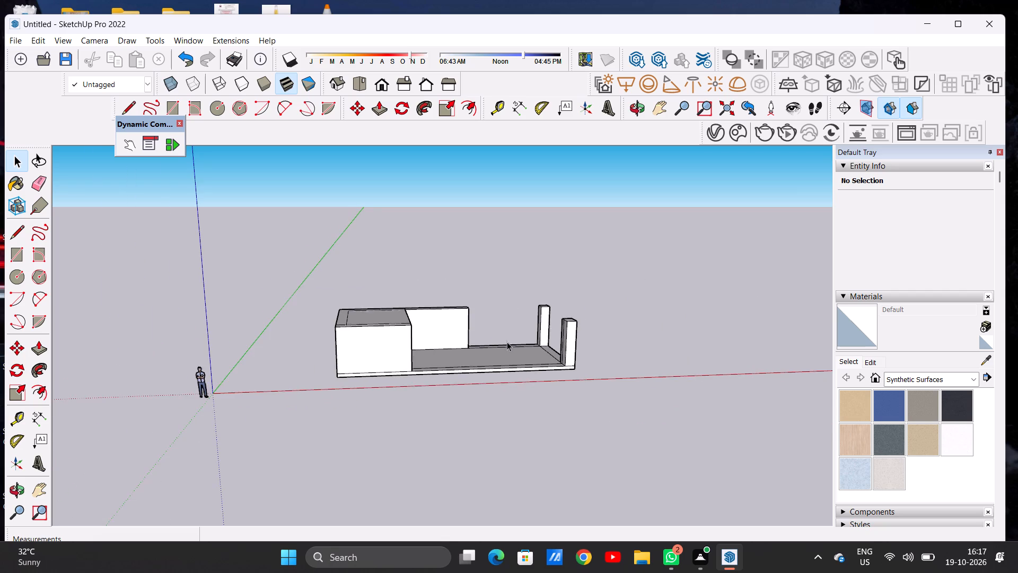
{"action": "scroll", "coordinate": [507, 342], "scroll_direction": "up", "scroll_amount": 8}
{"action": "middle_click_drag", "start_coordinate": [517, 350], "coordinate": [431, 435]}
{"action": "scroll", "coordinate": [429, 288], "scroll_direction": "up", "scroll_amount": 9}
{"action": "key", "text": "p"}
{"action": "middle_click_drag", "start_coordinate": [542, 275], "coordinate": [408, 261]}
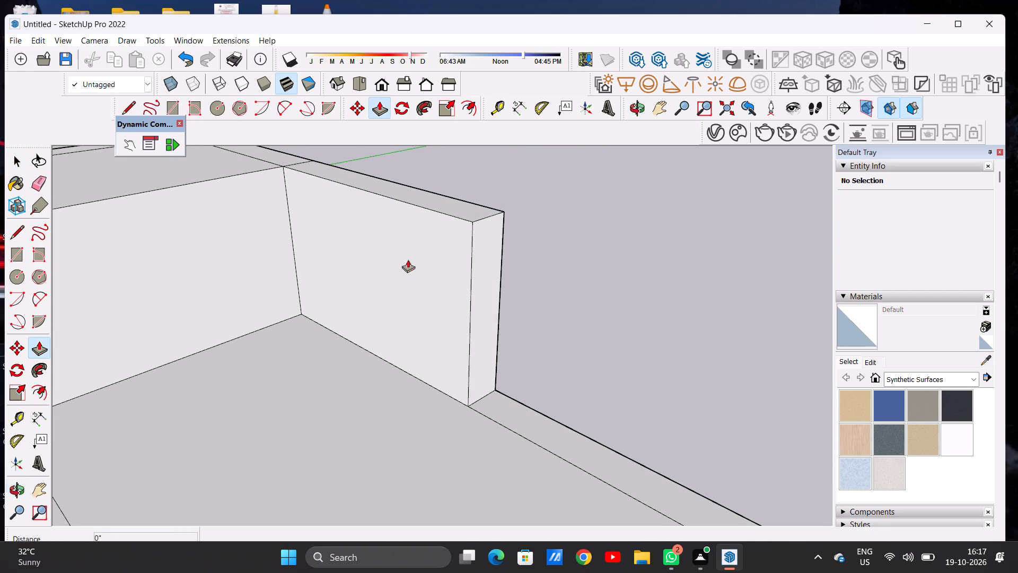
{"action": "left_click", "coordinate": [481, 250]}
{"action": "scroll", "coordinate": [501, 273], "scroll_direction": "down", "scroll_amount": 10}
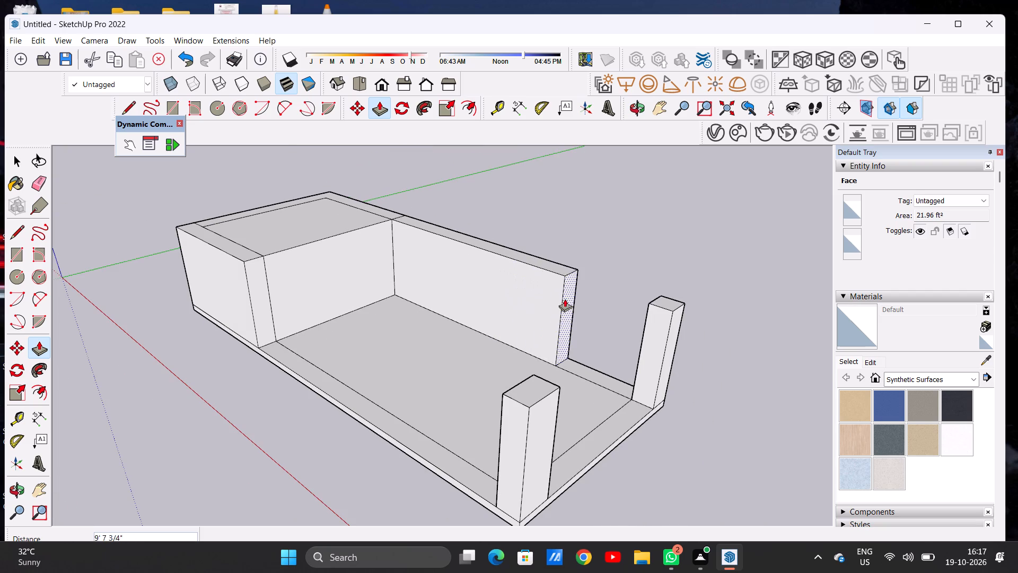
{"action": "left_click", "coordinate": [536, 277]}
{"action": "key", "text": "space"}
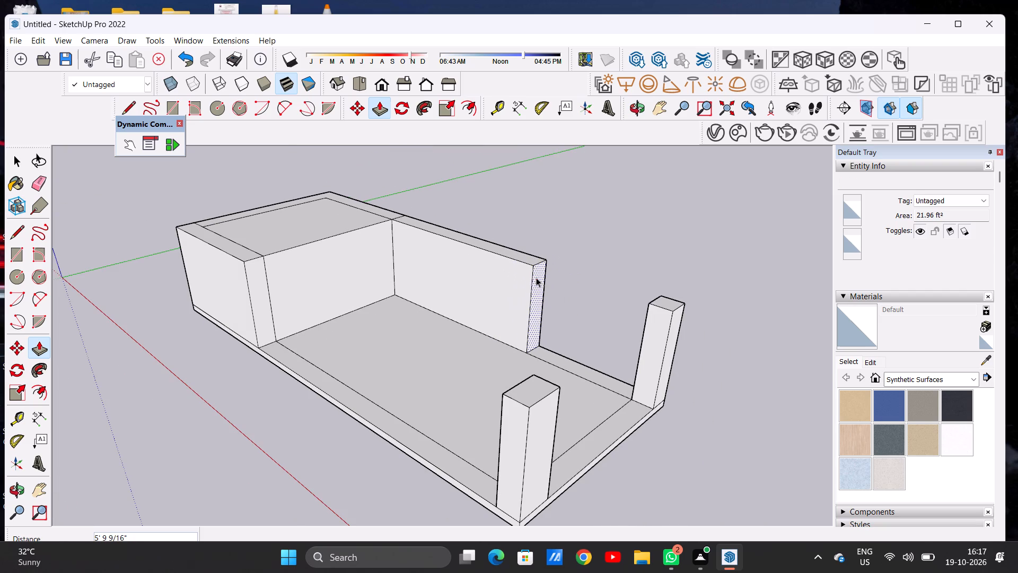
Push/Pull the inner rectangle on top of the near-end block up 1'.
{"action": "scroll", "coordinate": [490, 340], "scroll_direction": "down", "scroll_amount": 10}
{"action": "middle_click_drag", "start_coordinate": [411, 334], "coordinate": [582, 254]}
{"action": "scroll", "coordinate": [470, 361], "scroll_direction": "up", "scroll_amount": 4}
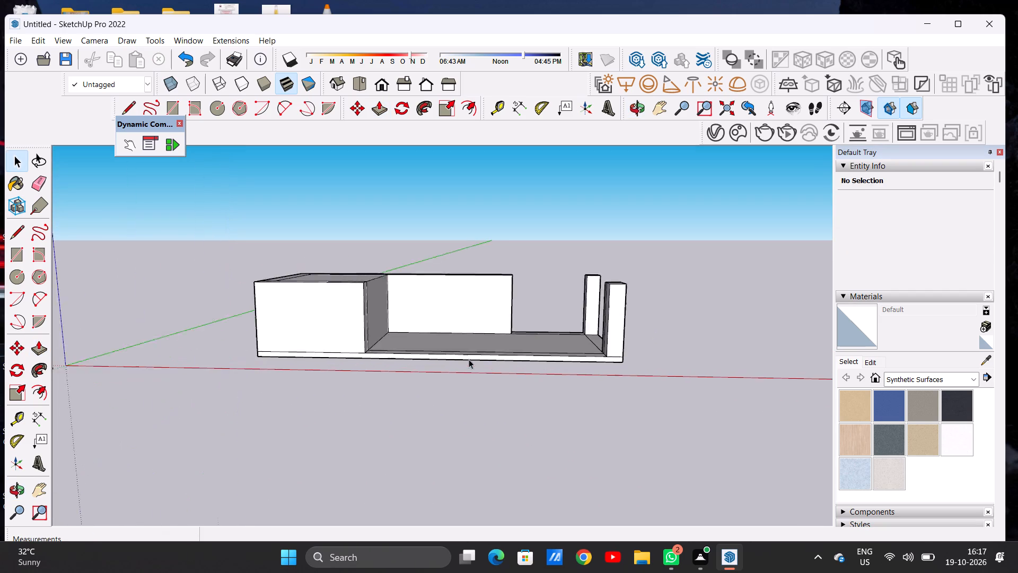
{"action": "scroll", "coordinate": [469, 359], "scroll_direction": "up", "scroll_amount": 4}
{"action": "middle_click_drag", "start_coordinate": [493, 289], "coordinate": [500, 434]}
{"action": "middle_click_drag", "start_coordinate": [485, 278], "coordinate": [504, 369]}
{"action": "scroll", "coordinate": [498, 301], "scroll_direction": "down", "scroll_amount": 5}
{"action": "scroll", "coordinate": [494, 337], "scroll_direction": "up", "scroll_amount": 6}
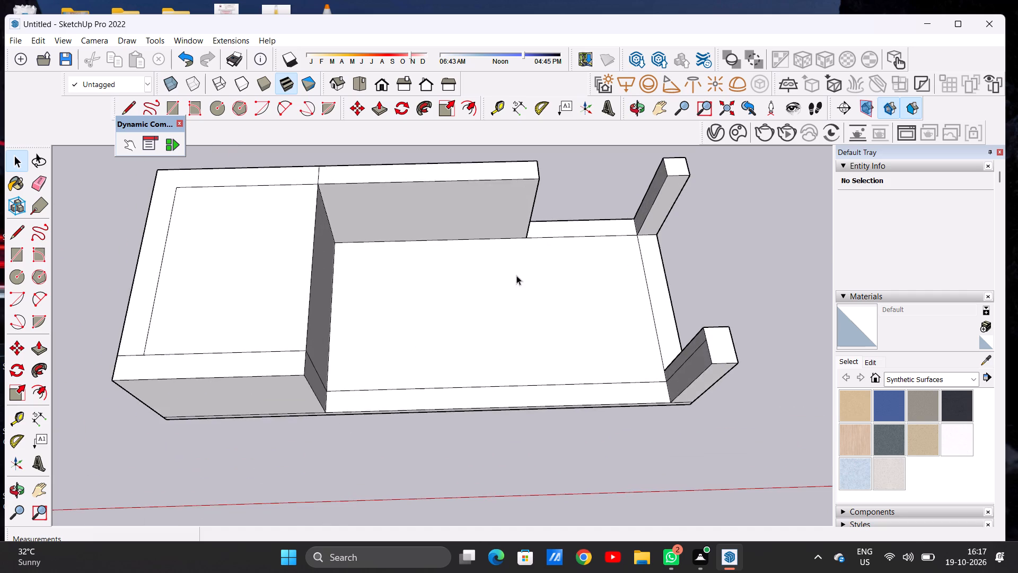
{"action": "scroll", "coordinate": [525, 247], "scroll_direction": "down", "scroll_amount": 6}
{"action": "scroll", "coordinate": [419, 283], "scroll_direction": "up", "scroll_amount": 5}
{"action": "key", "text": "p"}
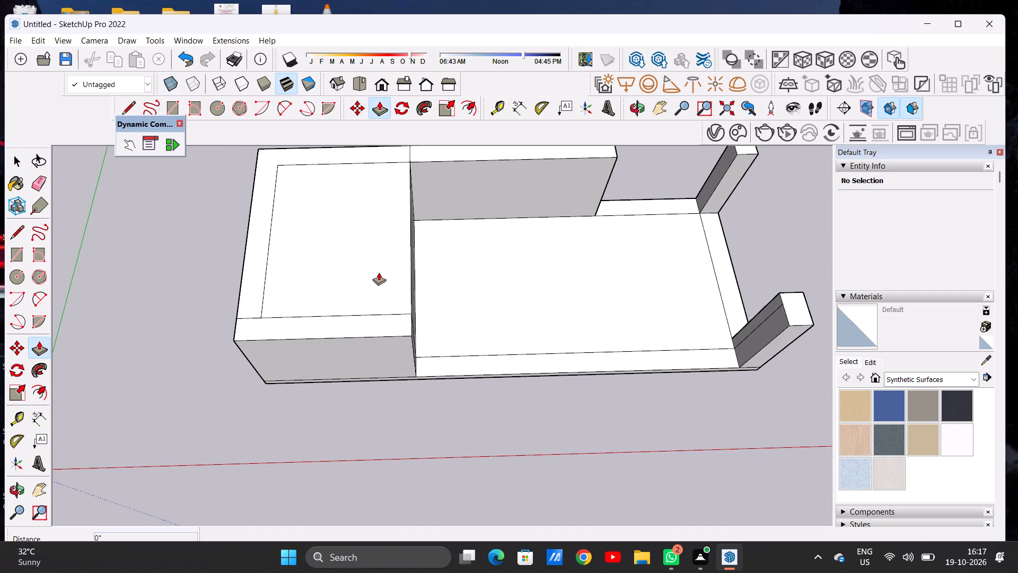
{"action": "left_click", "coordinate": [359, 279]}
{"action": "scroll", "coordinate": [362, 269], "scroll_direction": "down", "scroll_amount": 2}
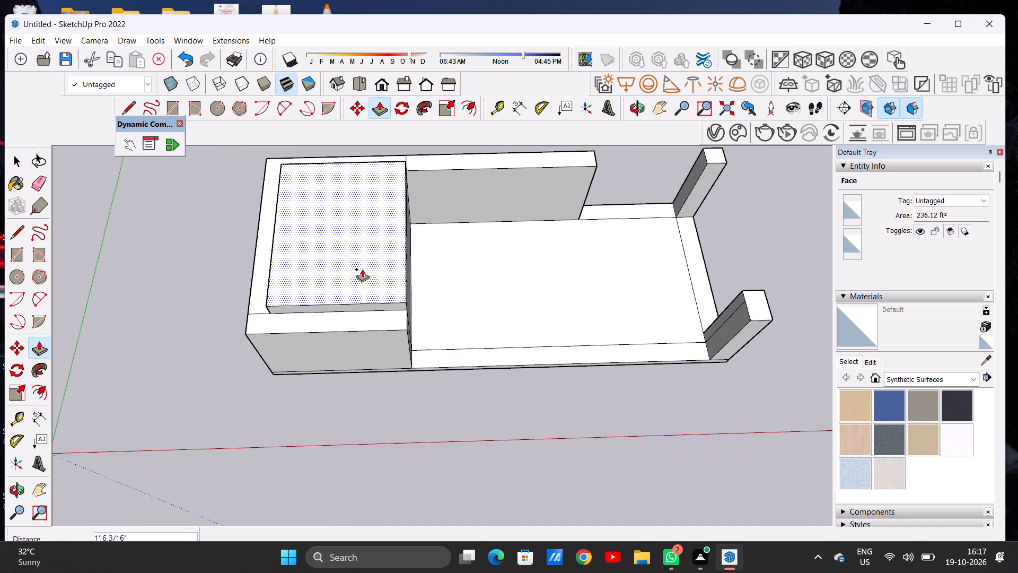
{"action": "middle_click_drag", "start_coordinate": [367, 271], "coordinate": [370, 187]}
{"action": "scroll", "coordinate": [367, 215], "scroll_direction": "up", "scroll_amount": 9}
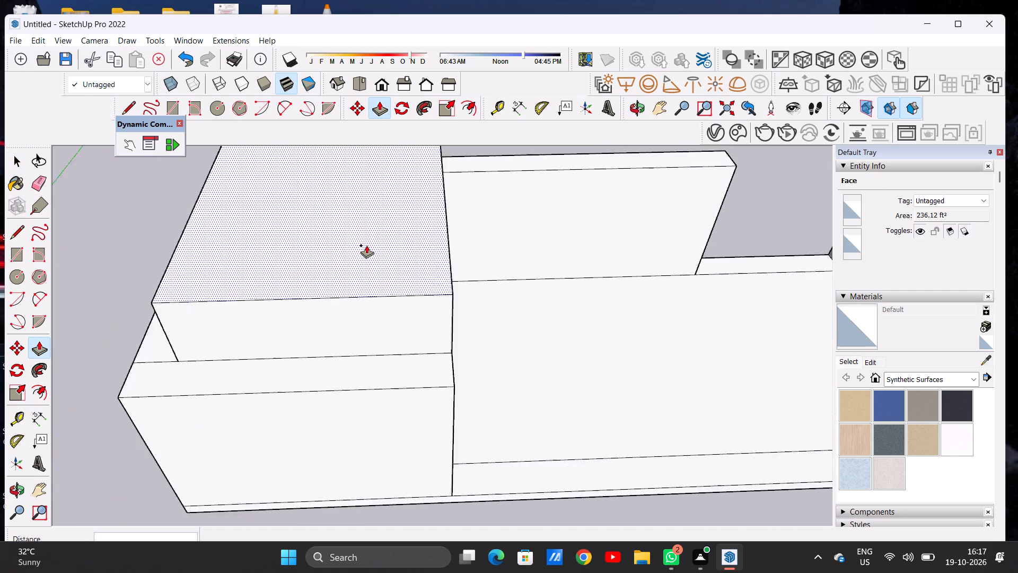
{"action": "scroll", "coordinate": [366, 245], "scroll_direction": "up", "scroll_amount": 2}
{"action": "scroll", "coordinate": [431, 283], "scroll_direction": "down", "scroll_amount": 5}
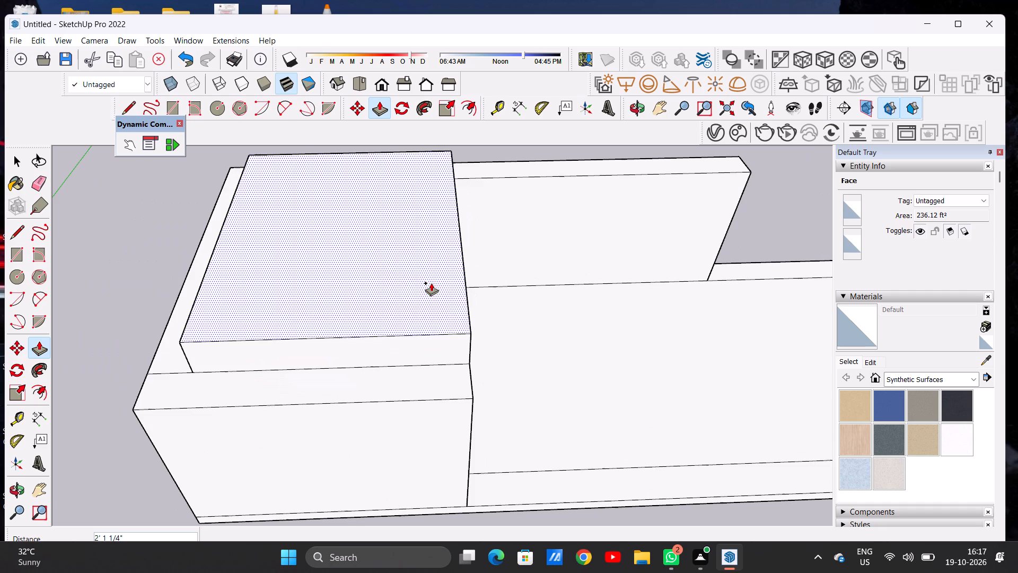
{"action": "type", "text": "1'"}
{"action": "key", "text": "Return"}
{"action": "key", "text": "space"}
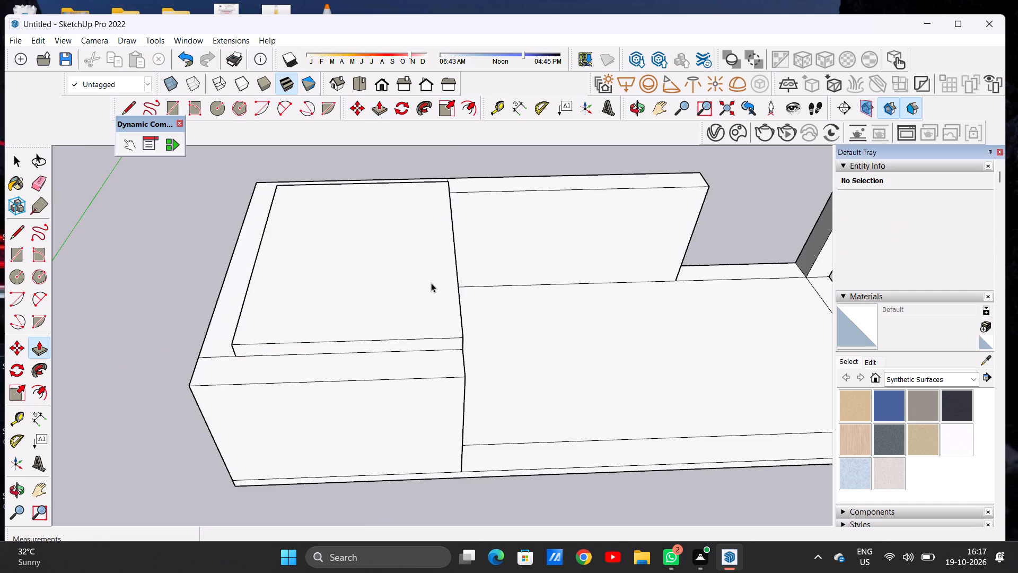
Push/Pull the 1' high end face of the raised roof slab about 35' 11 9/16", flush with the far front pillar's outer face.
{"action": "key", "text": "p"}
{"action": "scroll", "coordinate": [454, 286], "scroll_direction": "down", "scroll_amount": 5}
{"action": "middle_click_drag", "start_coordinate": [519, 312], "coordinate": [399, 220]}
{"action": "scroll", "coordinate": [420, 283], "scroll_direction": "up", "scroll_amount": 16}
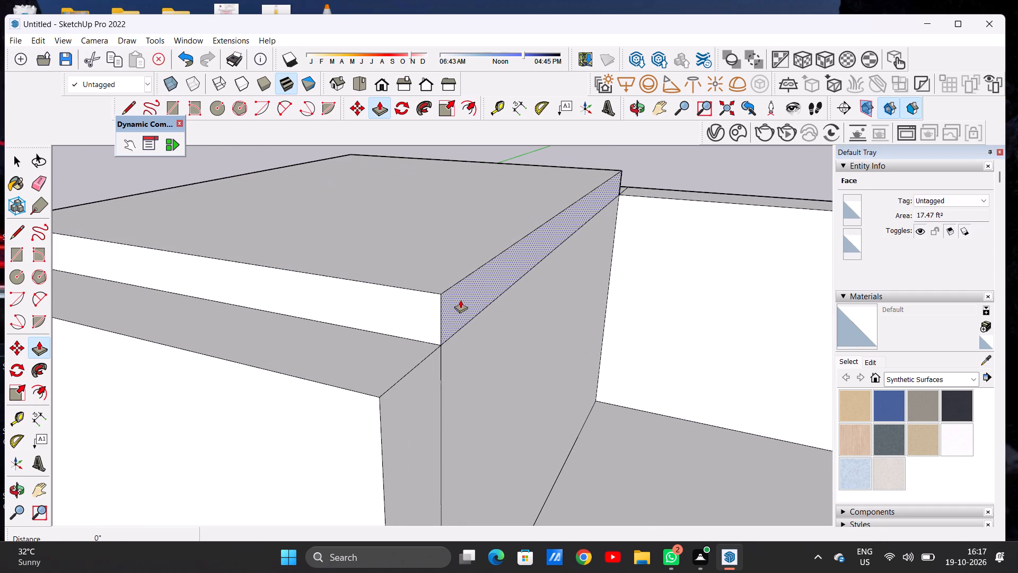
{"action": "left_click", "coordinate": [460, 300]}
{"action": "scroll", "coordinate": [576, 278], "scroll_direction": "down", "scroll_amount": 7}
{"action": "scroll", "coordinate": [511, 267], "scroll_direction": "down", "scroll_amount": 16}
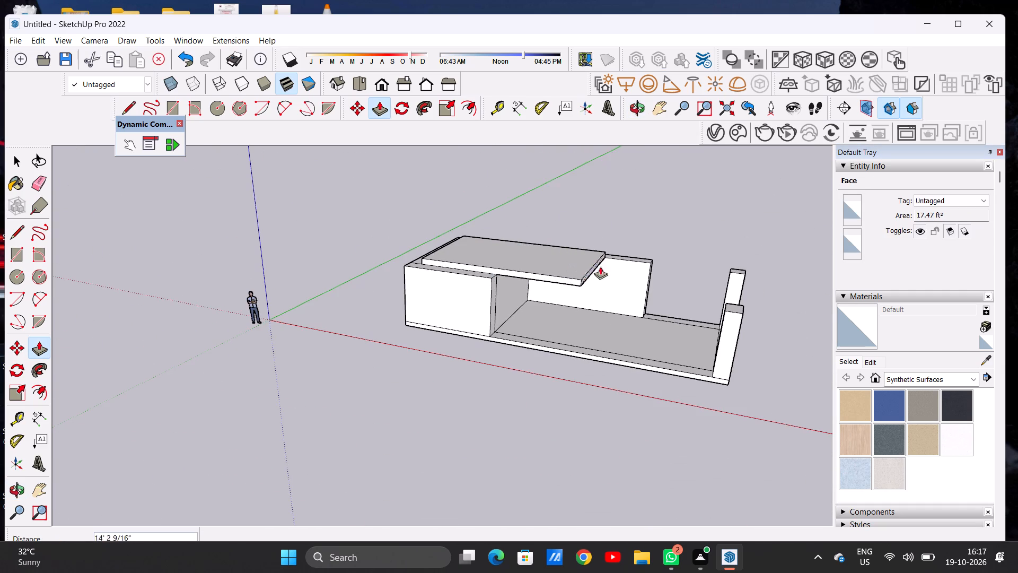
{"action": "scroll", "coordinate": [601, 266], "scroll_direction": "down", "scroll_amount": 5}
{"action": "scroll", "coordinate": [677, 279], "scroll_direction": "up", "scroll_amount": 13}
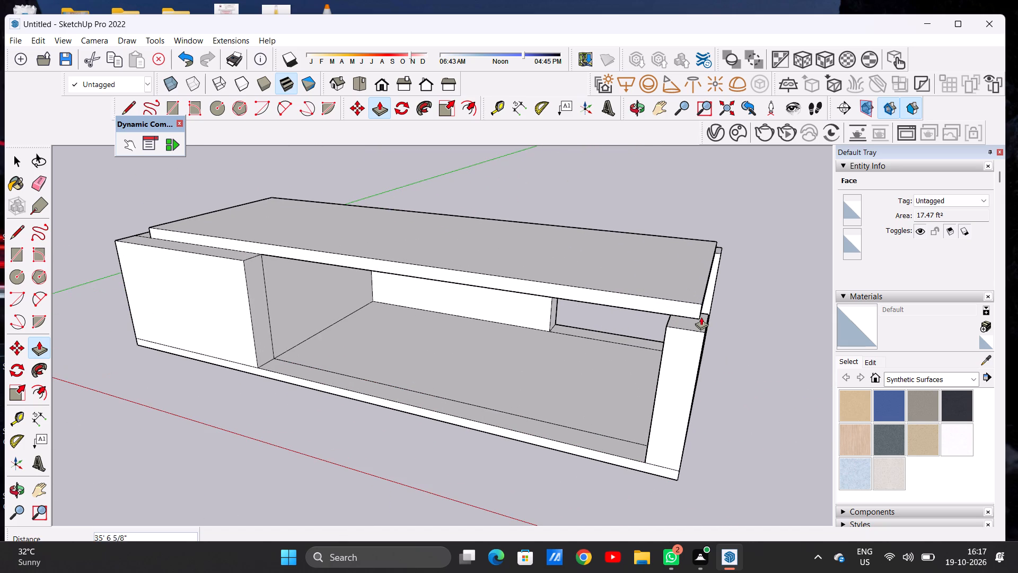
{"action": "left_click", "coordinate": [705, 332]}
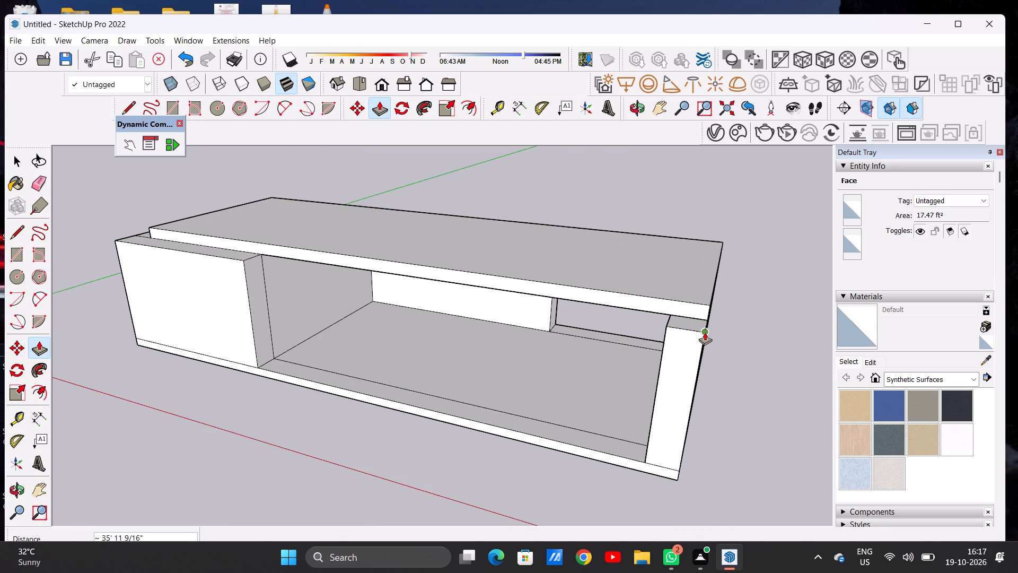
{"action": "key", "text": "space"}
Draw a vertical line across the roof slab's 1' high front face, starting at the near-end block's inner top corner.
{"action": "scroll", "coordinate": [660, 322], "scroll_direction": "down", "scroll_amount": 6}
{"action": "middle_click_drag", "start_coordinate": [698, 323], "coordinate": [599, 367]}
{"action": "scroll", "coordinate": [619, 392], "scroll_direction": "up", "scroll_amount": 4}
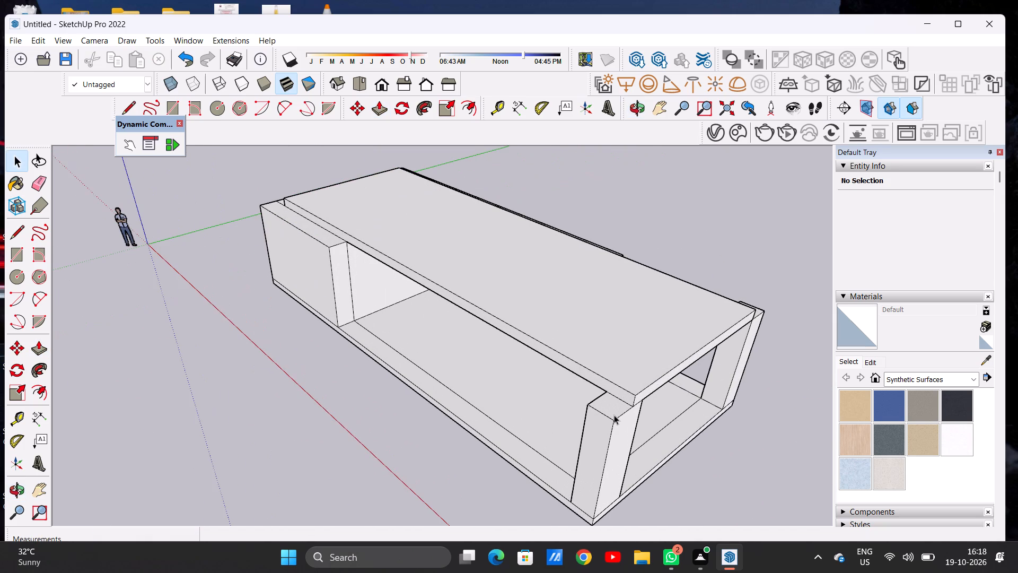
{"action": "scroll", "coordinate": [624, 415], "scroll_direction": "down", "scroll_amount": 1}
{"action": "middle_click_drag", "start_coordinate": [317, 248], "coordinate": [414, 213]}
{"action": "scroll", "coordinate": [314, 245], "scroll_direction": "up", "scroll_amount": 5}
{"action": "scroll", "coordinate": [388, 259], "scroll_direction": "up", "scroll_amount": 1}
{"action": "middle_click_drag", "start_coordinate": [390, 265], "coordinate": [380, 334]}
{"action": "scroll", "coordinate": [380, 334], "scroll_direction": "up", "scroll_amount": 5}
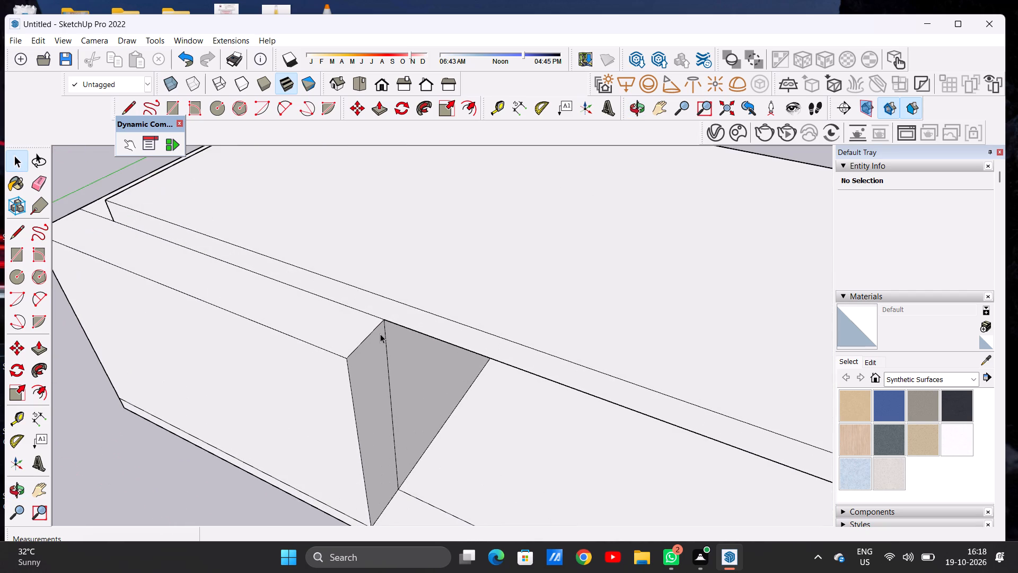
{"action": "key", "text": "l"}
{"action": "scroll", "coordinate": [380, 334], "scroll_direction": "up", "scroll_amount": 4}
{"action": "left_click", "coordinate": [390, 310]}
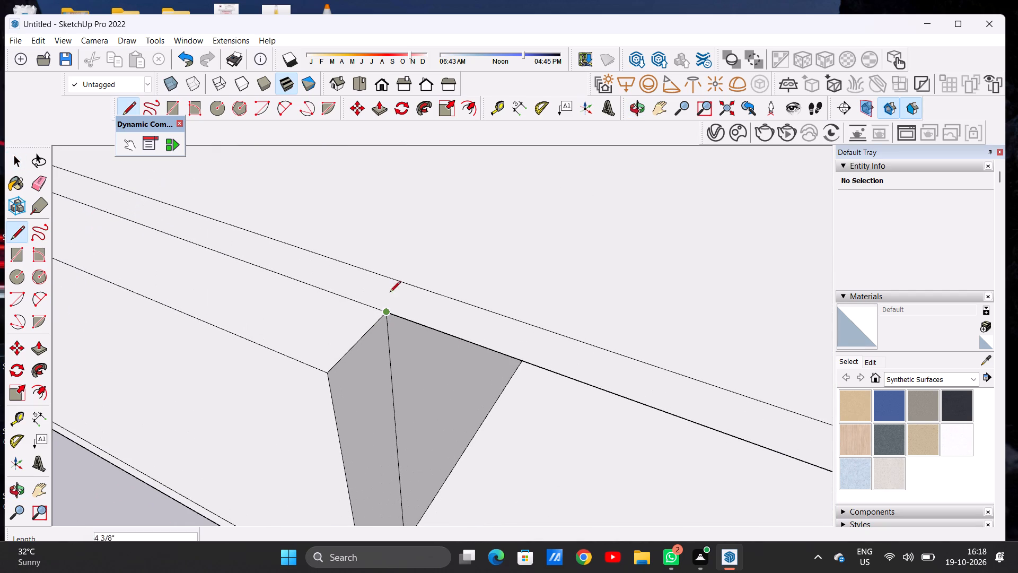
{"action": "left_click", "coordinate": [385, 274]}
{"action": "key", "text": "space"}
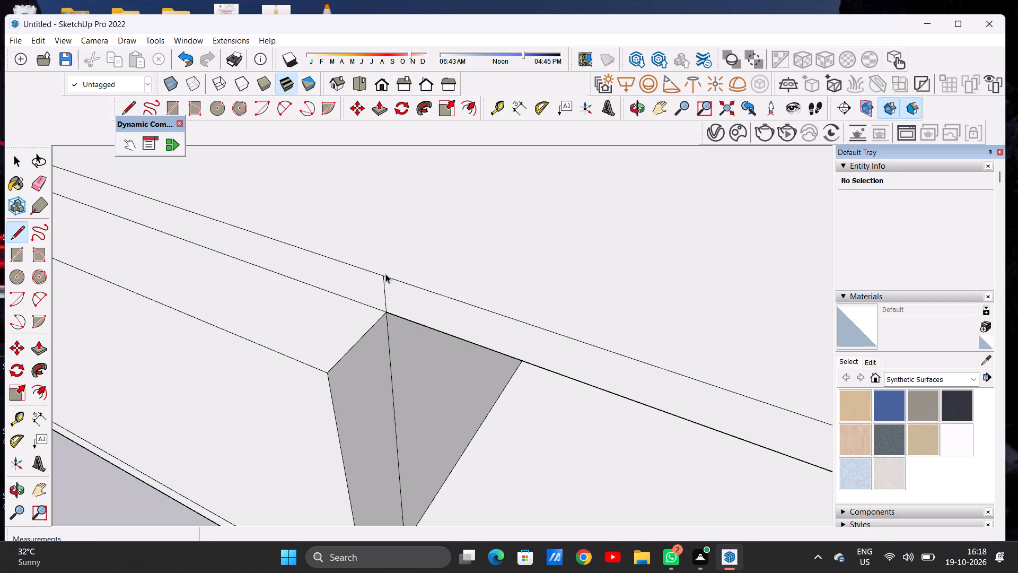
Push/Pull the roof slab's front face over the open bay outward, flush with the front pillar's outer face.
{"action": "scroll", "coordinate": [406, 300], "scroll_direction": "down", "scroll_amount": 8}
{"action": "scroll", "coordinate": [442, 294], "scroll_direction": "up", "scroll_amount": 1}
{"action": "scroll", "coordinate": [438, 296], "scroll_direction": "down", "scroll_amount": 14}
{"action": "scroll", "coordinate": [430, 282], "scroll_direction": "up", "scroll_amount": 1}
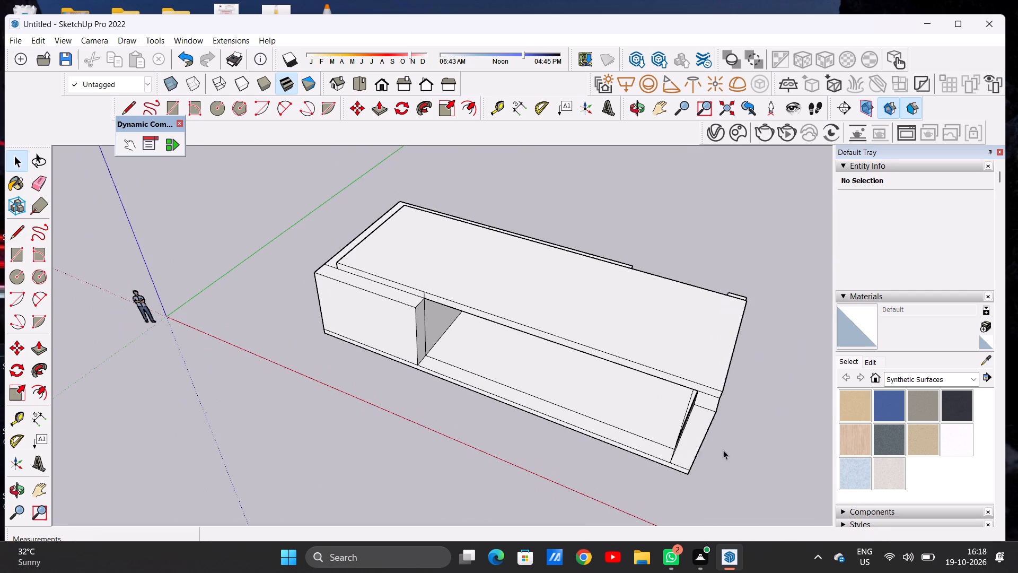
{"action": "scroll", "coordinate": [575, 238], "scroll_direction": "down", "scroll_amount": 5}
{"action": "middle_click_drag", "start_coordinate": [660, 391], "coordinate": [632, 346]}
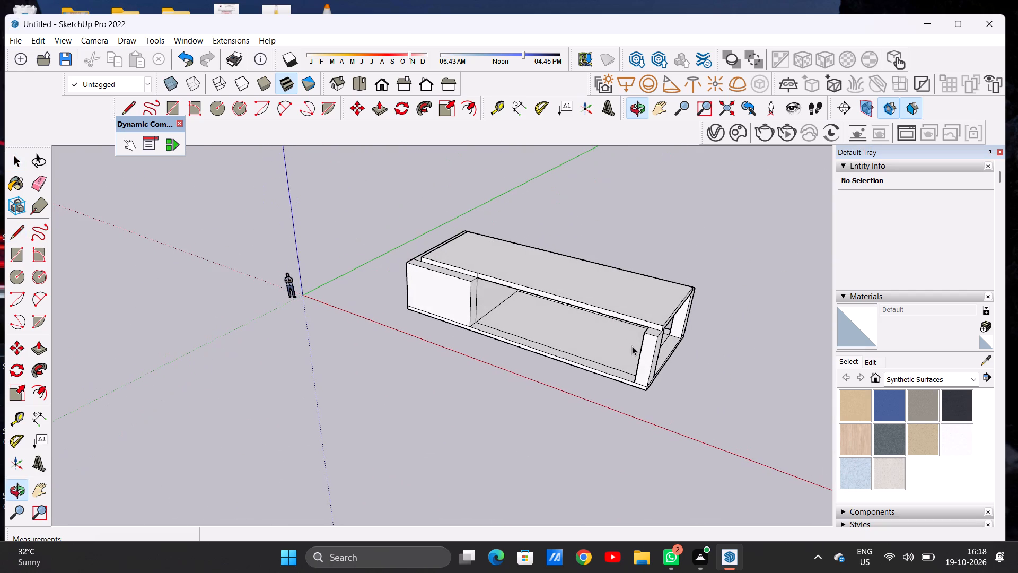
{"action": "scroll", "coordinate": [638, 330], "scroll_direction": "up", "scroll_amount": 4}
{"action": "key", "text": "p"}
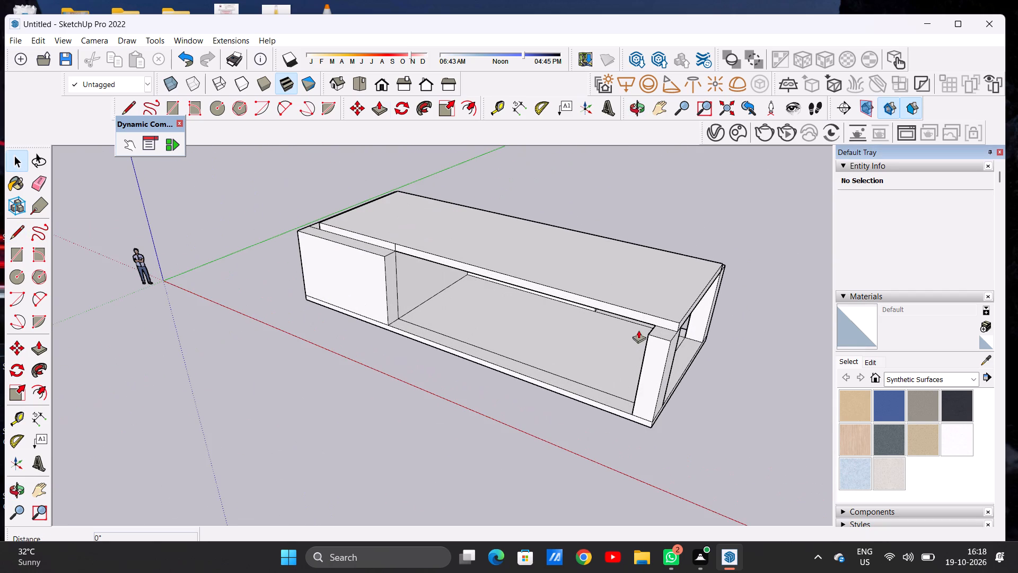
{"action": "scroll", "coordinate": [648, 319], "scroll_direction": "up", "scroll_amount": 6}
{"action": "left_click", "coordinate": [676, 325]}
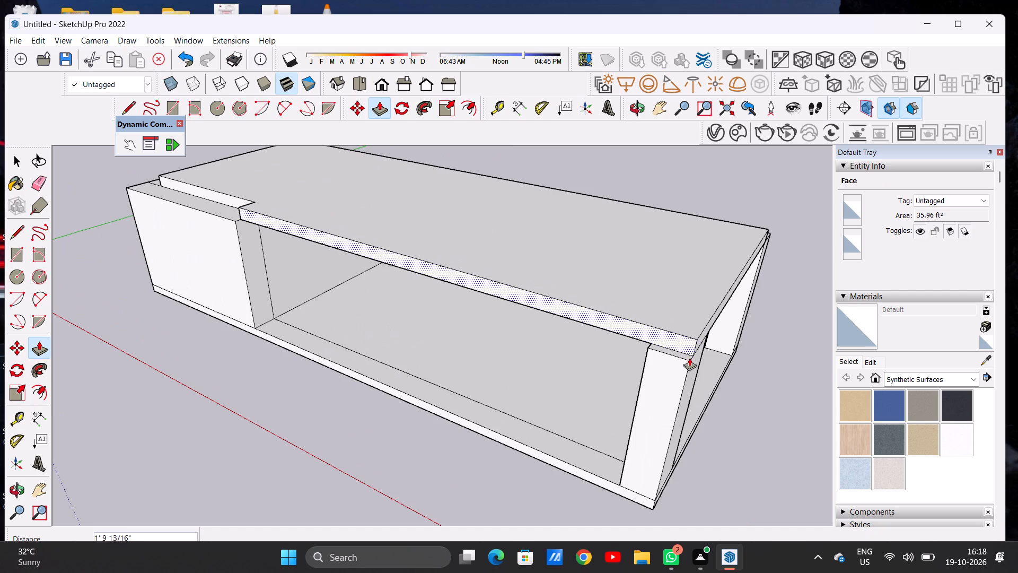
{"action": "left_click", "coordinate": [691, 364]}
{"action": "key", "text": "space"}
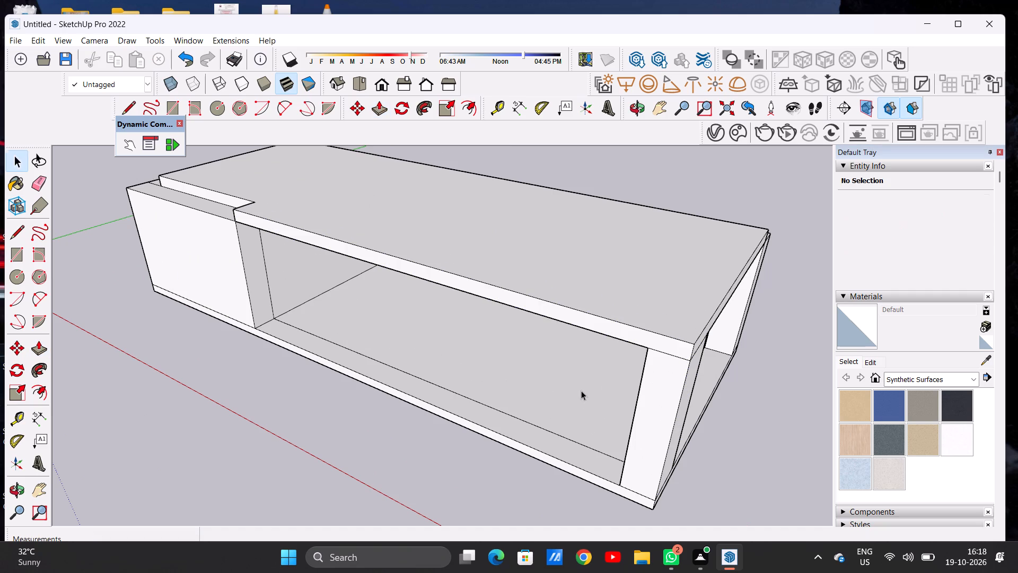
Push/Pull the roof slab's near-end face outward about 2' 2 3/8", flush with the near-end wall's outer face.
{"action": "scroll", "coordinate": [581, 395], "scroll_direction": "down", "scroll_amount": 4}
{"action": "middle_click_drag", "start_coordinate": [518, 392], "coordinate": [674, 375]}
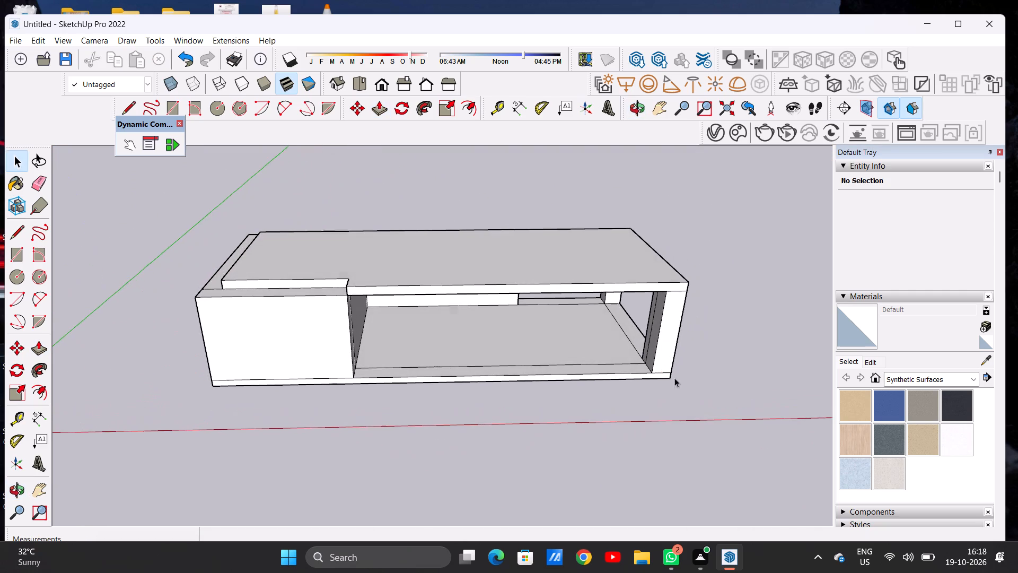
{"action": "scroll", "coordinate": [513, 322], "scroll_direction": "down", "scroll_amount": 6}
{"action": "scroll", "coordinate": [368, 238], "scroll_direction": "up", "scroll_amount": 6}
{"action": "scroll", "coordinate": [472, 337], "scroll_direction": "down", "scroll_amount": 3}
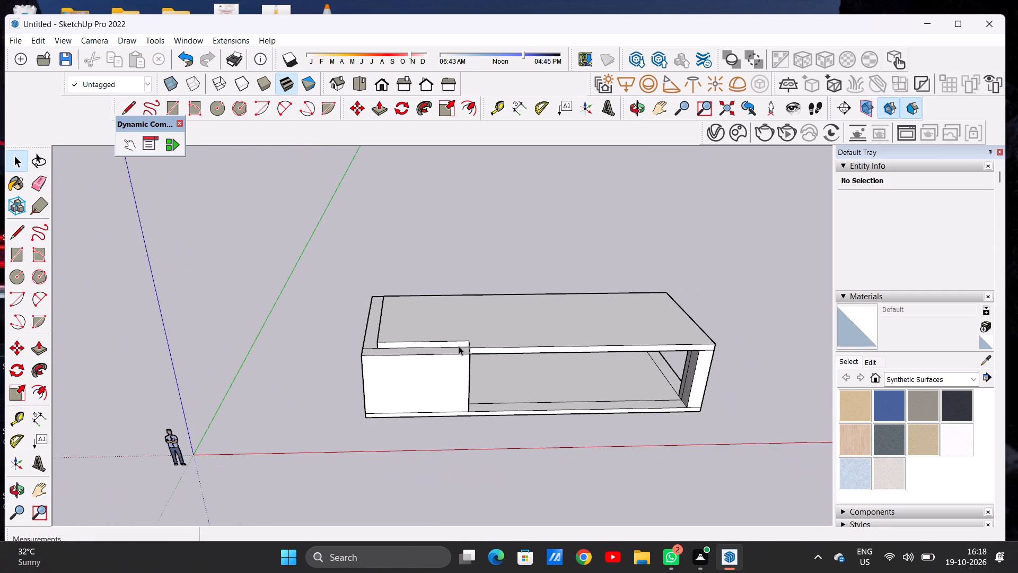
{"action": "middle_click_drag", "start_coordinate": [453, 358], "coordinate": [440, 413]}
{"action": "scroll", "coordinate": [397, 349], "scroll_direction": "down", "scroll_amount": 4}
{"action": "scroll", "coordinate": [432, 344], "scroll_direction": "up", "scroll_amount": 7}
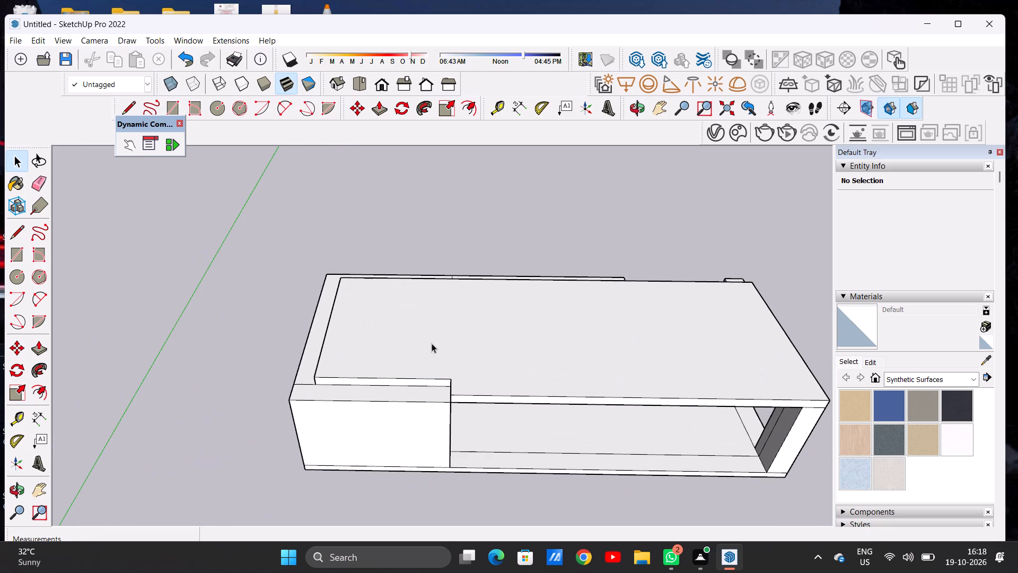
{"action": "scroll", "coordinate": [391, 332], "scroll_direction": "down", "scroll_amount": 3}
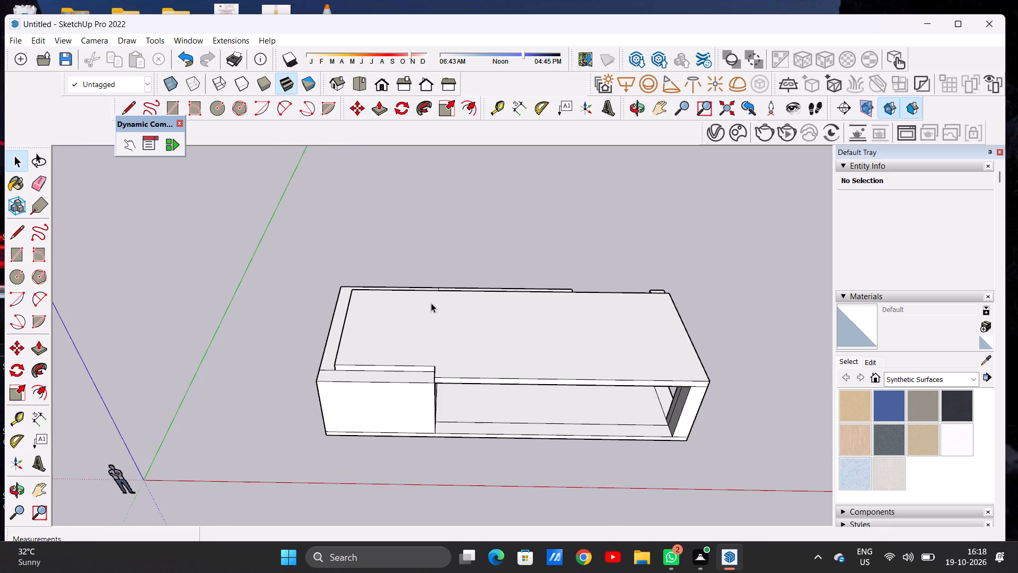
{"action": "middle_click_drag", "start_coordinate": [433, 303], "coordinate": [419, 416]}
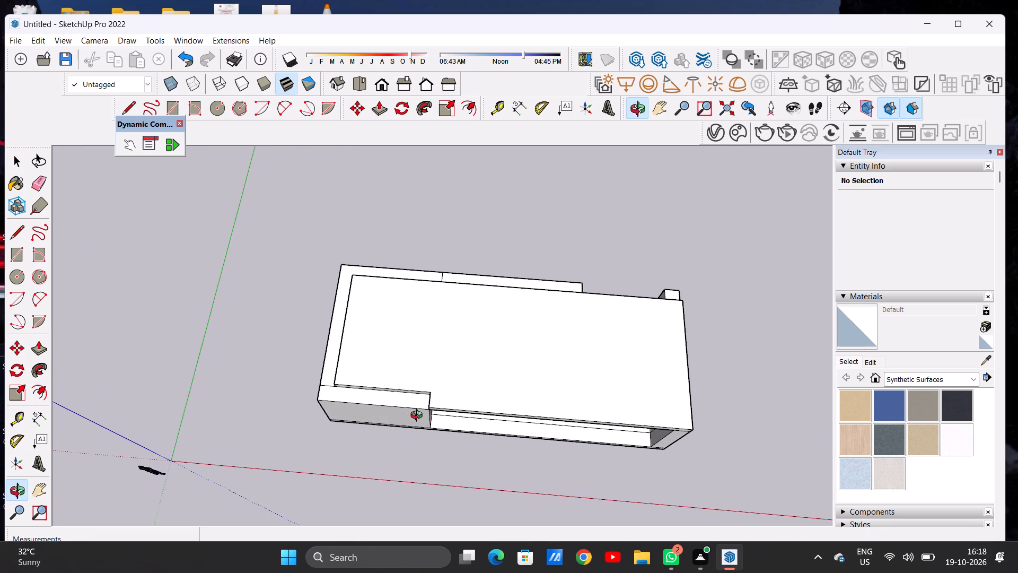
{"action": "middle_click_drag", "start_coordinate": [419, 416], "coordinate": [539, 368]}
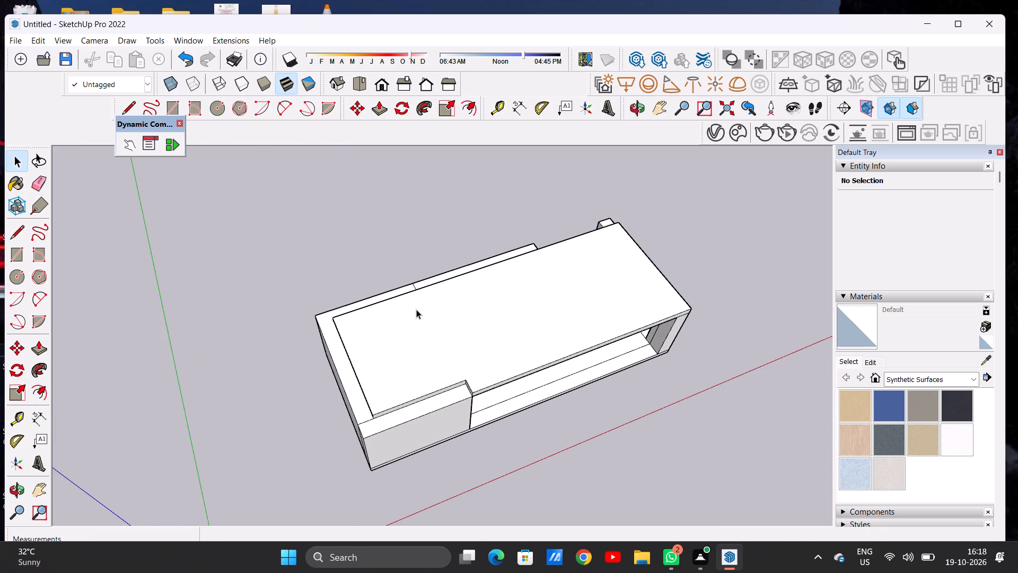
{"action": "scroll", "coordinate": [434, 291], "scroll_direction": "down", "scroll_amount": 7}
{"action": "scroll", "coordinate": [403, 325], "scroll_direction": "up", "scroll_amount": 7}
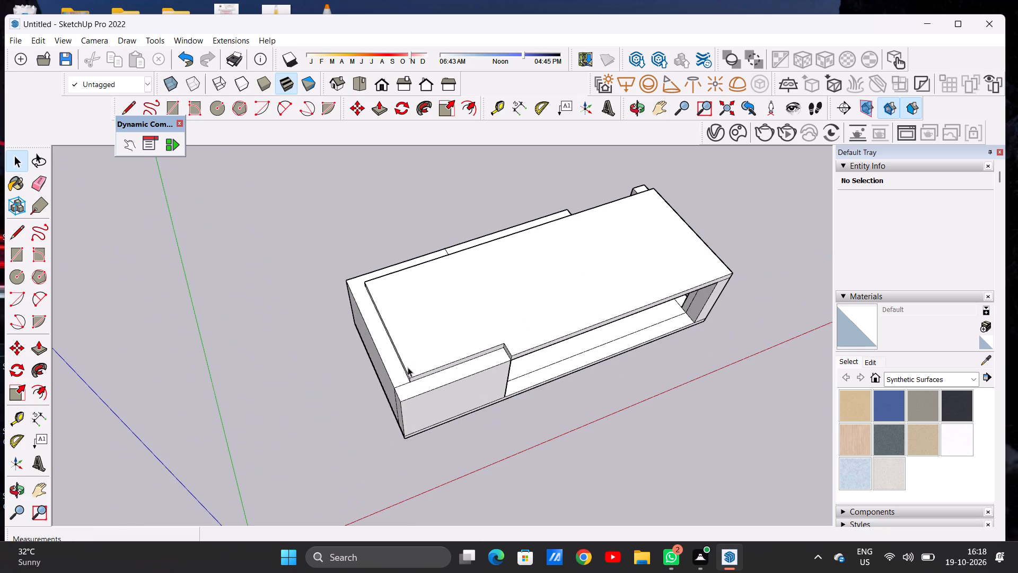
{"action": "middle_click_drag", "start_coordinate": [408, 367], "coordinate": [411, 314]}
{"action": "scroll", "coordinate": [410, 370], "scroll_direction": "up", "scroll_amount": 10}
{"action": "middle_click_drag", "start_coordinate": [406, 352], "coordinate": [425, 331]}
{"action": "key", "text": "p"}
{"action": "scroll", "coordinate": [425, 324], "scroll_direction": "up", "scroll_amount": 3}
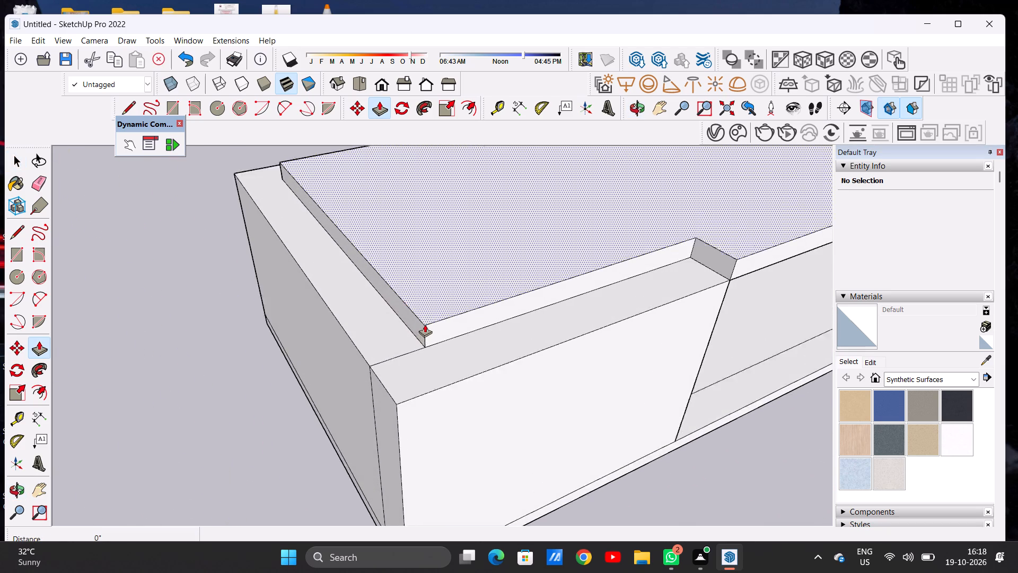
{"action": "scroll", "coordinate": [425, 324], "scroll_direction": "up", "scroll_amount": 4}
{"action": "left_click", "coordinate": [416, 324]}
{"action": "scroll", "coordinate": [423, 276], "scroll_direction": "down", "scroll_amount": 9}
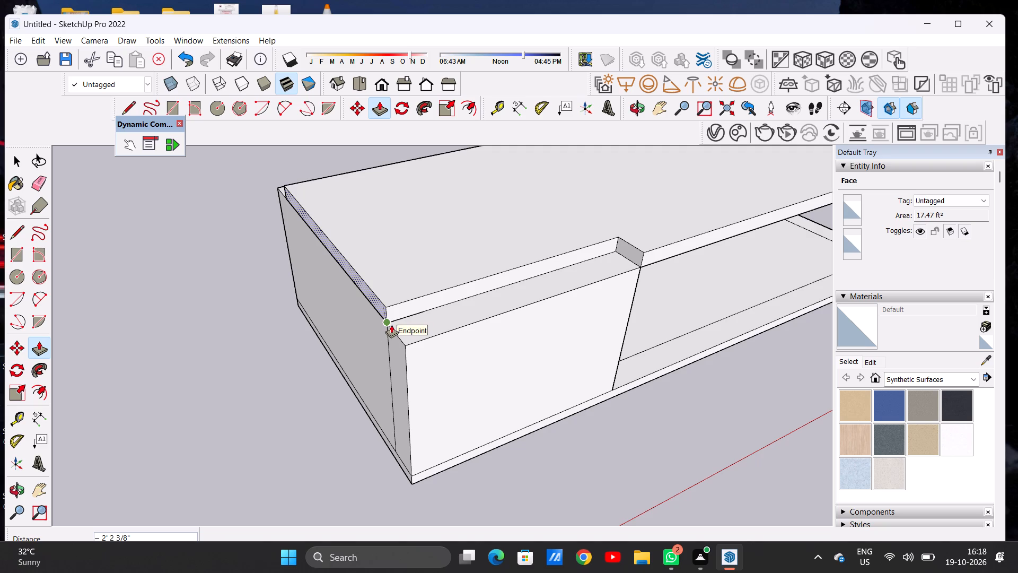
{"action": "left_click", "coordinate": [391, 325]}
Push/Pull the roof slab's rear face outward, flush with the outer face of the rear wall and rear corner pillar.
{"action": "scroll", "coordinate": [393, 361], "scroll_direction": "down", "scroll_amount": 13}
{"action": "middle_click_drag", "start_coordinate": [586, 237], "coordinate": [394, 232]}
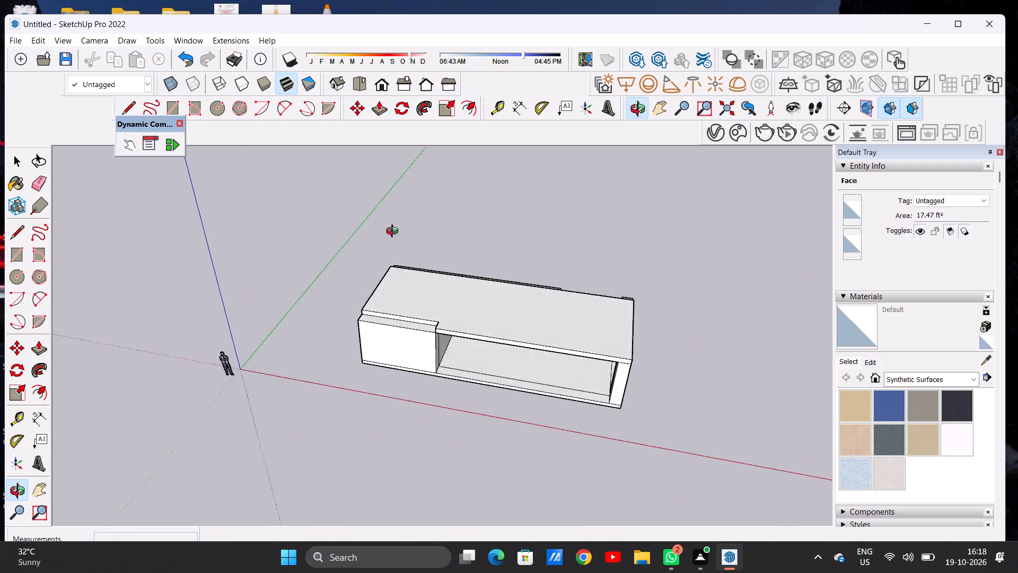
{"action": "middle_click_drag", "start_coordinate": [394, 232], "coordinate": [256, 198]}
{"action": "scroll", "coordinate": [541, 307], "scroll_direction": "up", "scroll_amount": 6}
{"action": "middle_click_drag", "start_coordinate": [592, 306], "coordinate": [425, 313]}
{"action": "scroll", "coordinate": [434, 239], "scroll_direction": "down", "scroll_amount": 3}
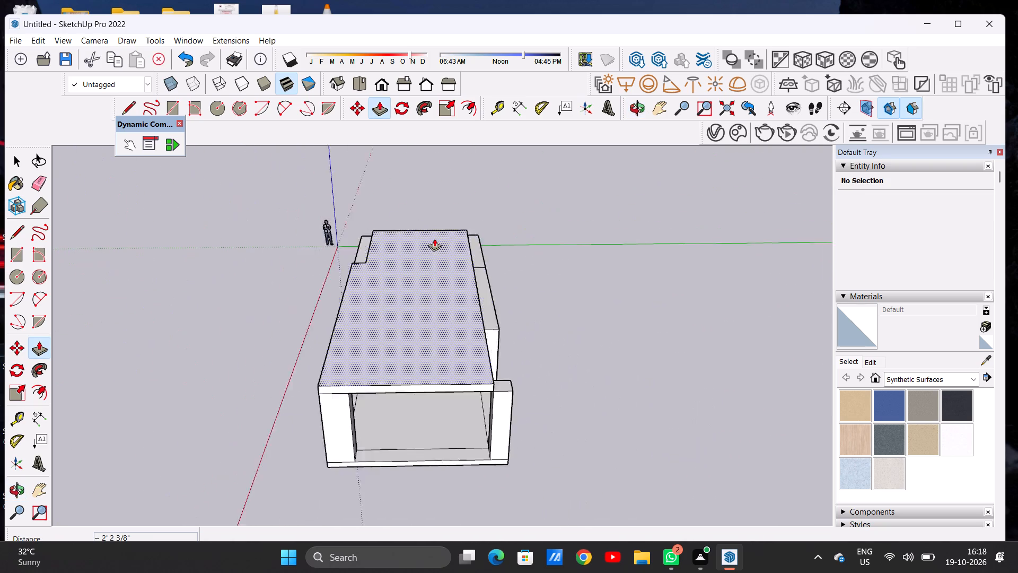
{"action": "scroll", "coordinate": [434, 238], "scroll_direction": "down", "scroll_amount": 5}
{"action": "middle_click_drag", "start_coordinate": [479, 309], "coordinate": [345, 371]}
{"action": "scroll", "coordinate": [436, 319], "scroll_direction": "up", "scroll_amount": 7}
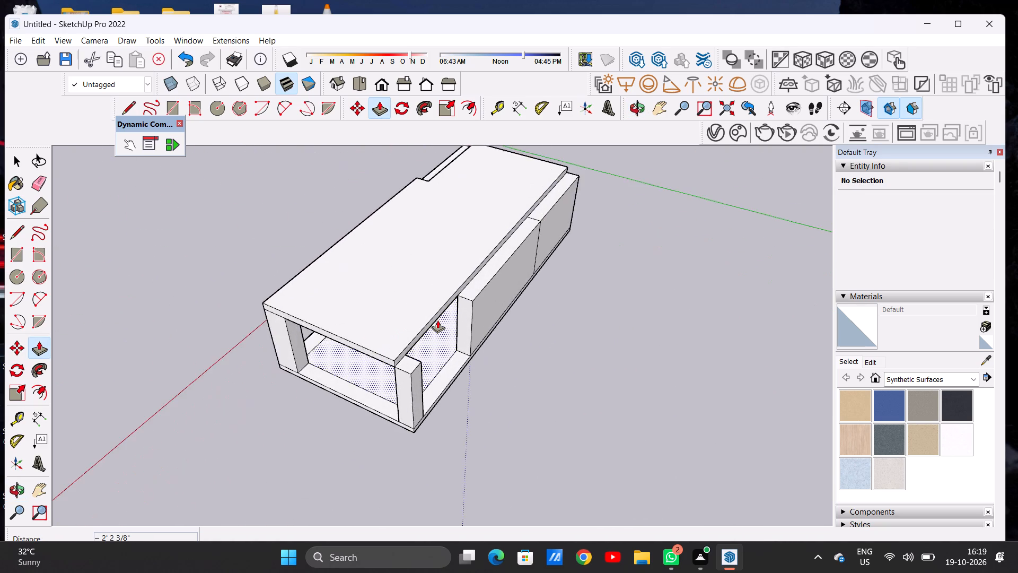
{"action": "scroll", "coordinate": [437, 320], "scroll_direction": "up", "scroll_amount": 8}
{"action": "scroll", "coordinate": [504, 231], "scroll_direction": "down", "scroll_amount": 15}
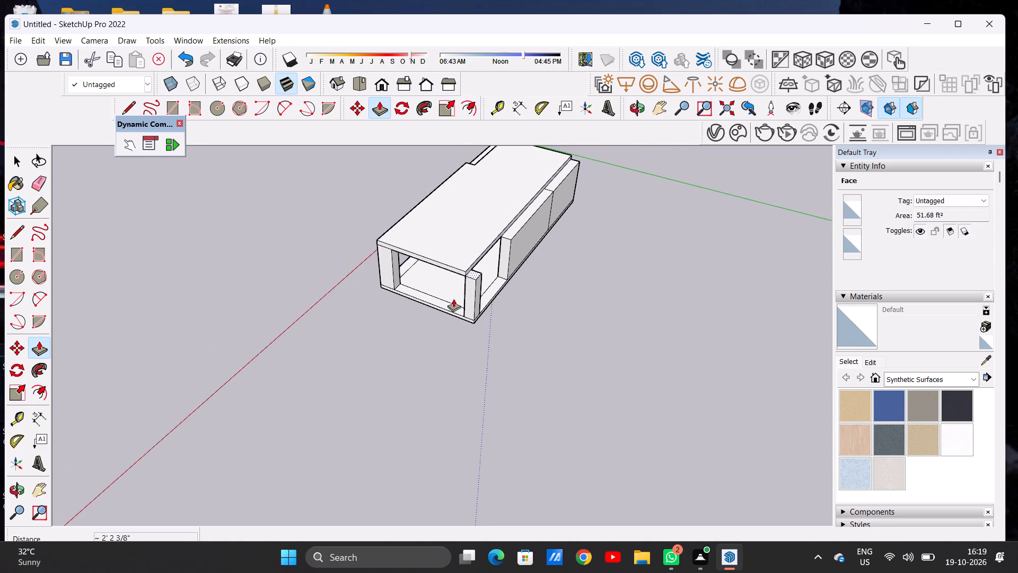
{"action": "scroll", "coordinate": [485, 258], "scroll_direction": "up", "scroll_amount": 19}
{"action": "left_click", "coordinate": [444, 290]}
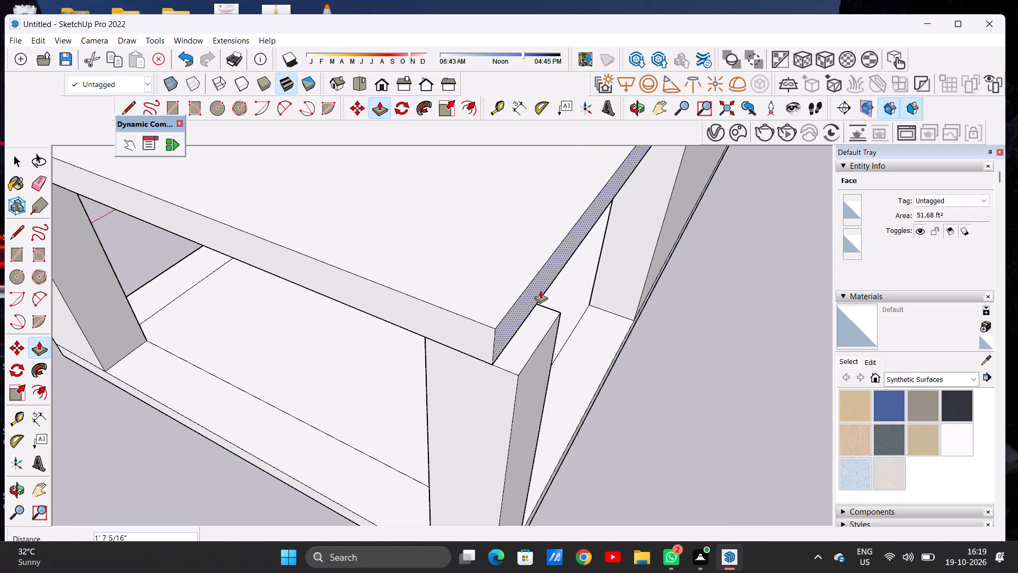
{"action": "left_click", "coordinate": [516, 378]}
{"action": "scroll", "coordinate": [497, 368], "scroll_direction": "down", "scroll_amount": 16}
{"action": "scroll", "coordinate": [498, 350], "scroll_direction": "down", "scroll_amount": 7}
{"action": "key", "text": "space"}
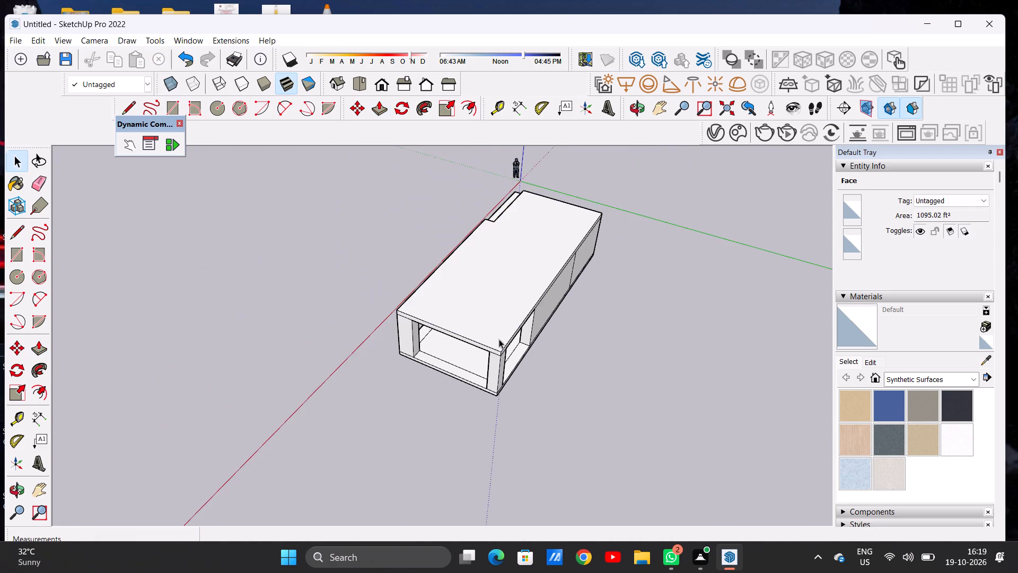
Examine the ground floor and its extended roof slab from the open end, the front and above.
{"action": "scroll", "coordinate": [493, 256], "scroll_direction": "down", "scroll_amount": 4}
{"action": "middle_click_drag", "start_coordinate": [397, 272], "coordinate": [375, 207]}
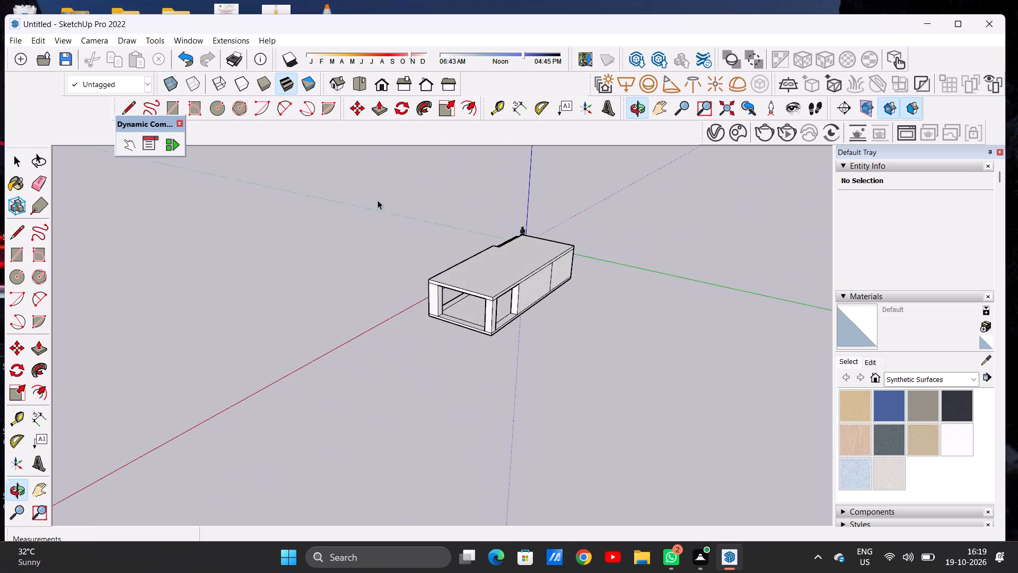
{"action": "scroll", "coordinate": [593, 305], "scroll_direction": "up", "scroll_amount": 9}
{"action": "scroll", "coordinate": [416, 261], "scroll_direction": "up", "scroll_amount": 9}
{"action": "scroll", "coordinate": [485, 310], "scroll_direction": "down", "scroll_amount": 13}
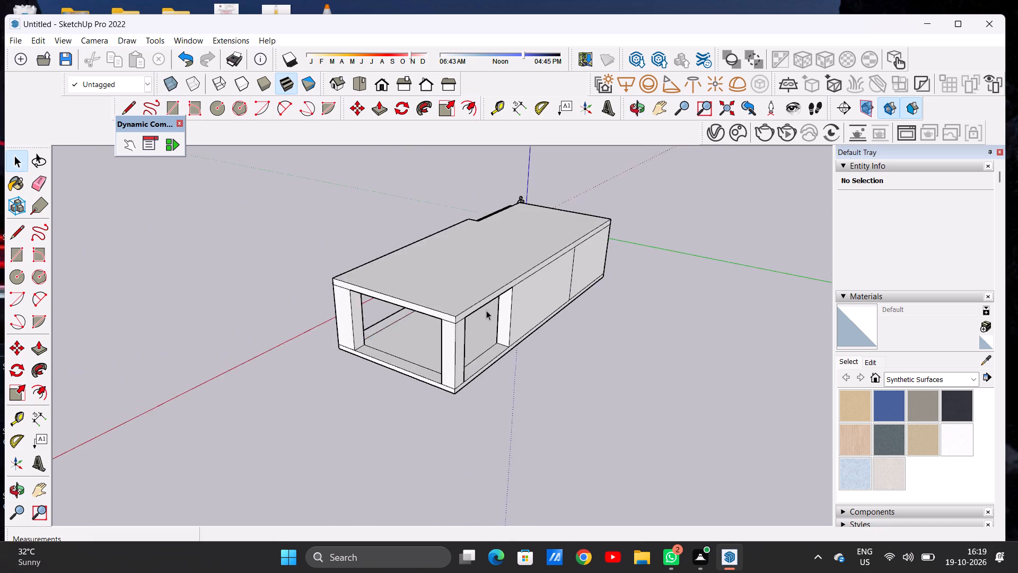
{"action": "scroll", "coordinate": [486, 310], "scroll_direction": "down", "scroll_amount": 3}
{"action": "middle_click_drag", "start_coordinate": [346, 293], "coordinate": [617, 252]}
{"action": "middle_click_drag", "start_coordinate": [383, 315], "coordinate": [640, 295]}
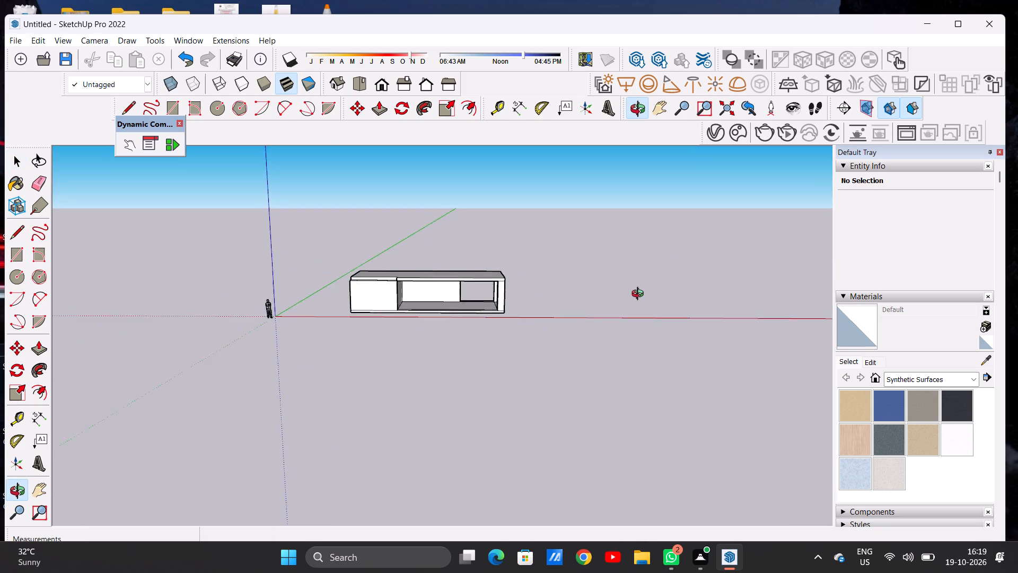
{"action": "middle_click_drag", "start_coordinate": [640, 295], "coordinate": [635, 302]}
{"action": "scroll", "coordinate": [437, 302], "scroll_direction": "up", "scroll_amount": 9}
{"action": "middle_click_drag", "start_coordinate": [485, 273], "coordinate": [452, 268]}
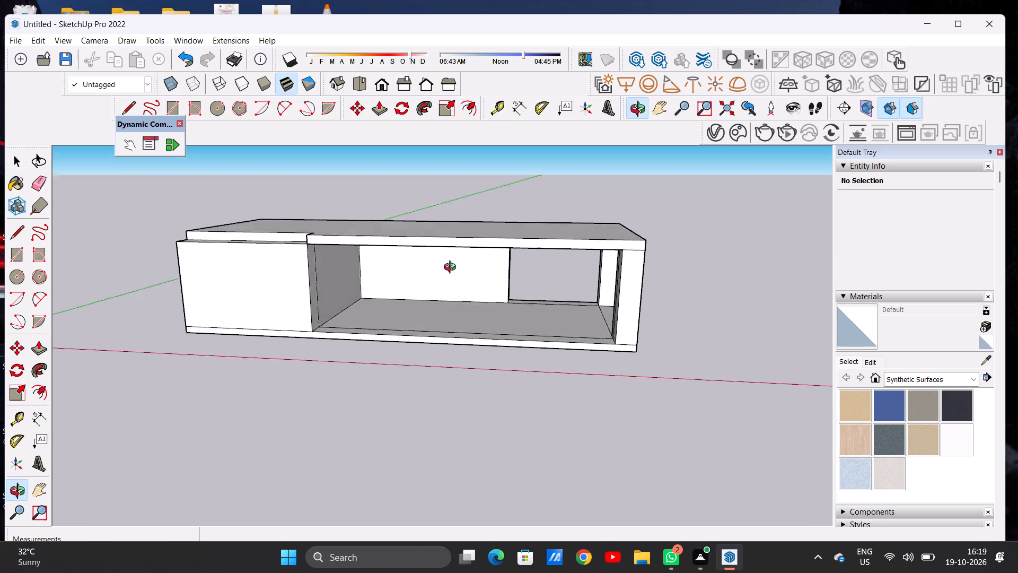
{"action": "middle_click_drag", "start_coordinate": [452, 268], "coordinate": [482, 315]}
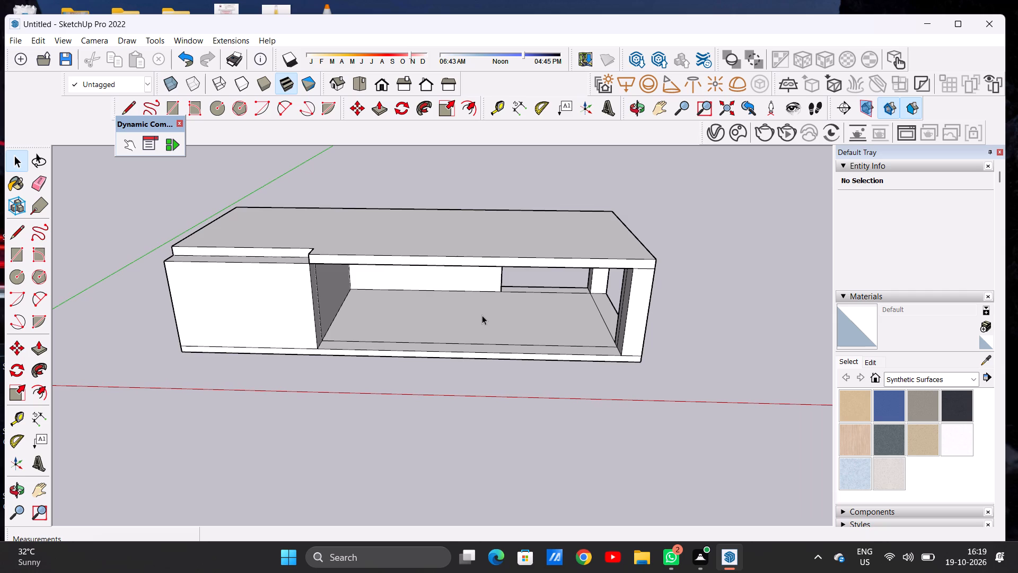
{"action": "scroll", "coordinate": [482, 315], "scroll_direction": "up", "scroll_amount": 6}
{"action": "scroll", "coordinate": [524, 325], "scroll_direction": "down", "scroll_amount": 6}
{"action": "middle_click_drag", "start_coordinate": [424, 321], "coordinate": [433, 243]}
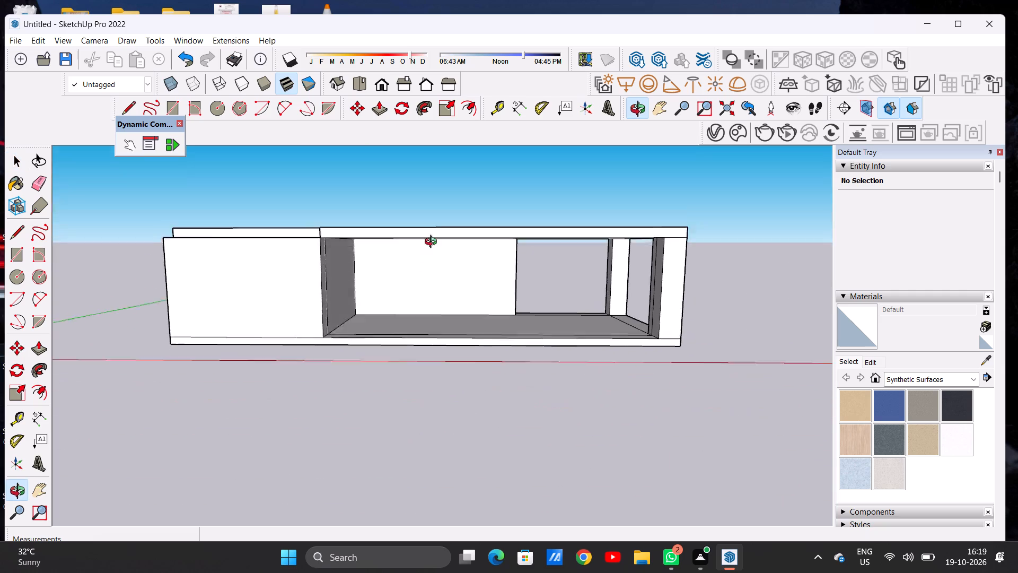
{"action": "middle_click_drag", "start_coordinate": [433, 243], "coordinate": [442, 390]}
{"action": "scroll", "coordinate": [510, 303], "scroll_direction": "down", "scroll_amount": 6}
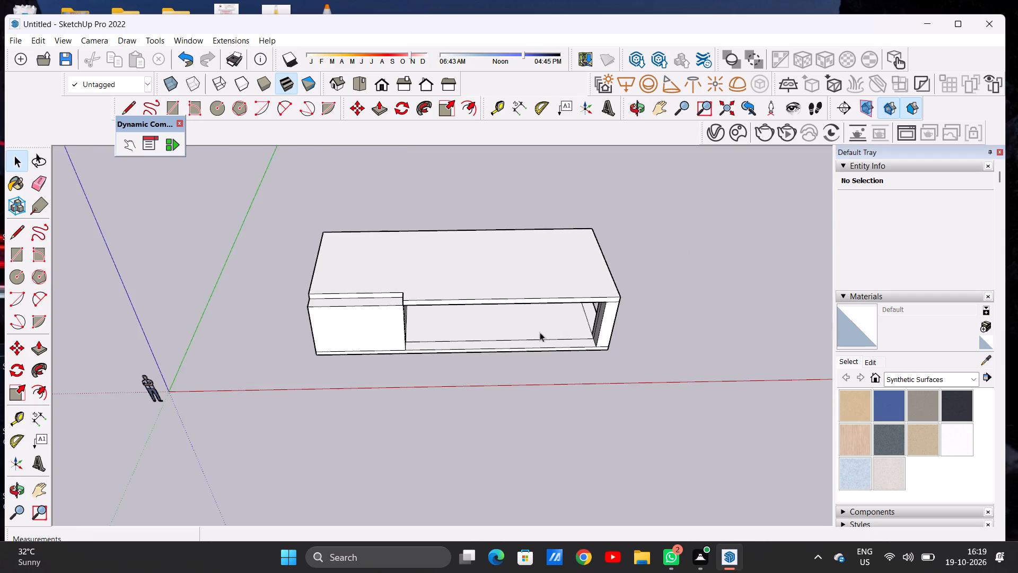
{"action": "middle_click_drag", "start_coordinate": [542, 319], "coordinate": [531, 204]}
{"action": "middle_click_drag", "start_coordinate": [528, 185], "coordinate": [527, 166]}
{"action": "scroll", "coordinate": [520, 283], "scroll_direction": "up", "scroll_amount": 3}
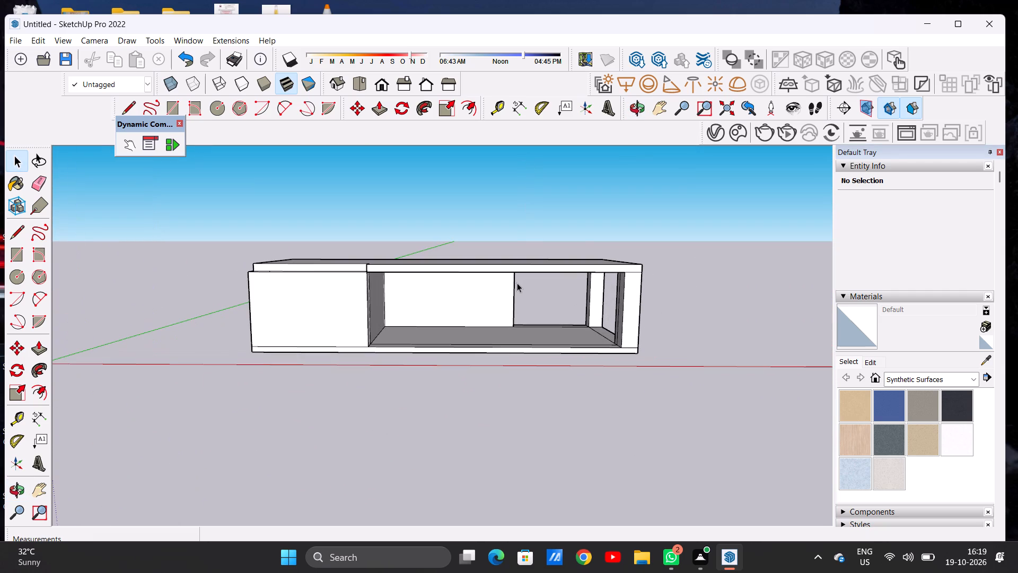
{"action": "middle_click_drag", "start_coordinate": [530, 303], "coordinate": [374, 307]}
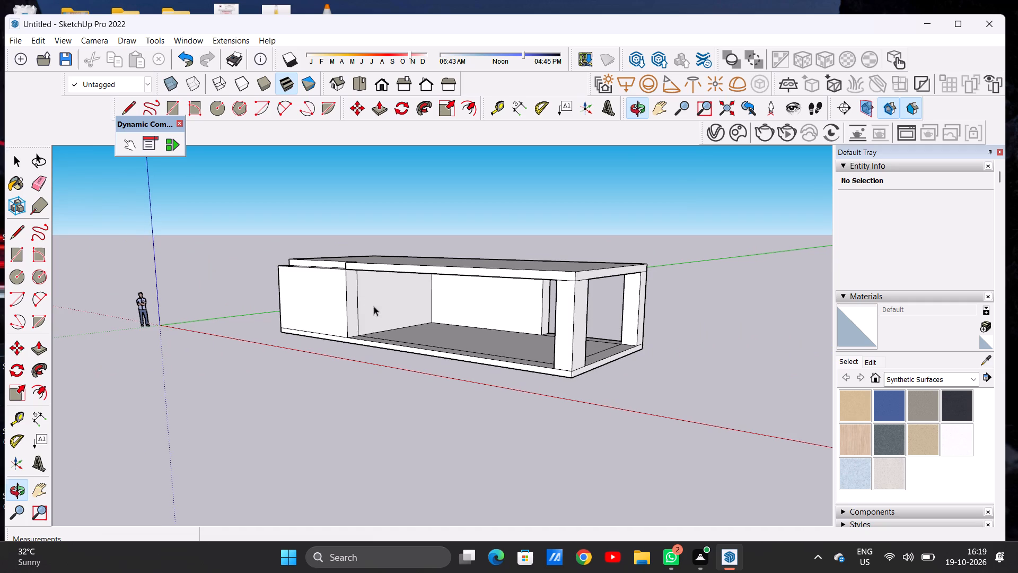
{"action": "middle_click_drag", "start_coordinate": [519, 326], "coordinate": [461, 329]}
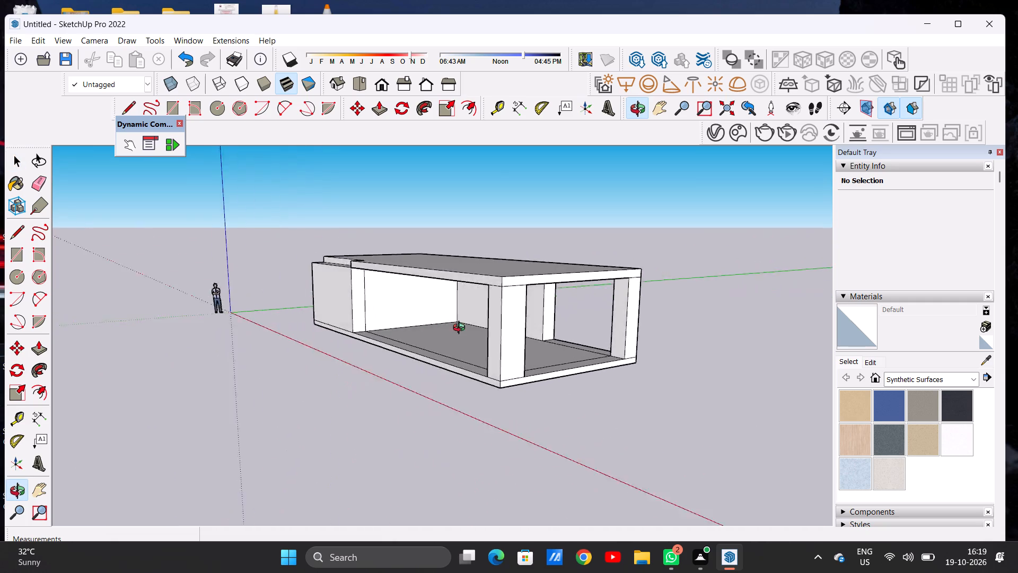
Draw a line about 19' 8" long across the roof slab, from its front notch corner straight to the rear edge.
{"action": "middle_click_drag", "start_coordinate": [461, 329], "coordinate": [608, 314]}
{"action": "middle_click_drag", "start_coordinate": [401, 306], "coordinate": [464, 383]}
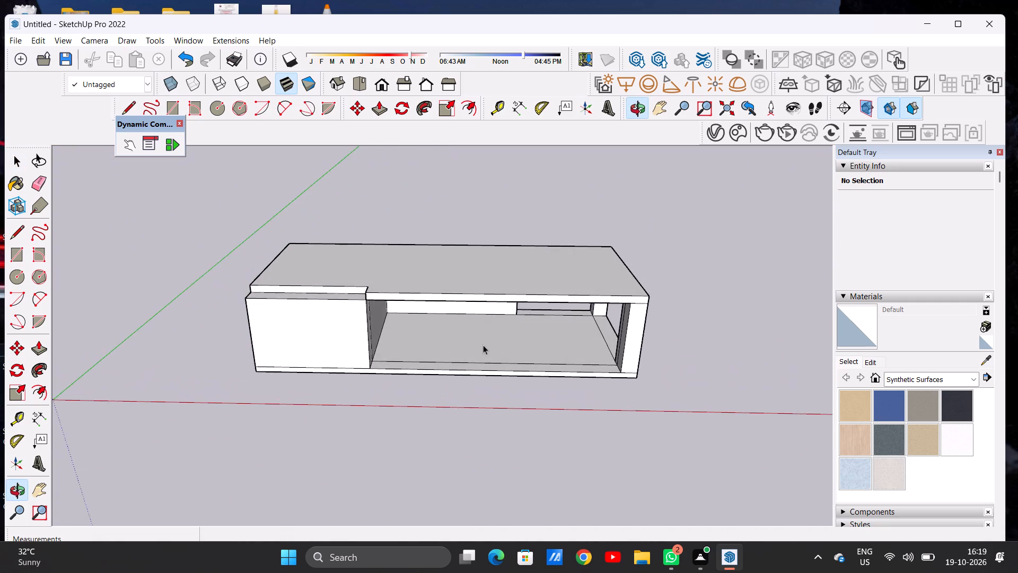
{"action": "scroll", "coordinate": [491, 337], "scroll_direction": "down", "scroll_amount": 7}
{"action": "scroll", "coordinate": [433, 303], "scroll_direction": "up", "scroll_amount": 7}
{"action": "middle_click_drag", "start_coordinate": [499, 268], "coordinate": [490, 419]}
{"action": "scroll", "coordinate": [427, 360], "scroll_direction": "up", "scroll_amount": 1}
{"action": "scroll", "coordinate": [427, 360], "scroll_direction": "down", "scroll_amount": 1}
{"action": "scroll", "coordinate": [427, 360], "scroll_direction": "up", "scroll_amount": 3}
{"action": "key", "text": "l"}
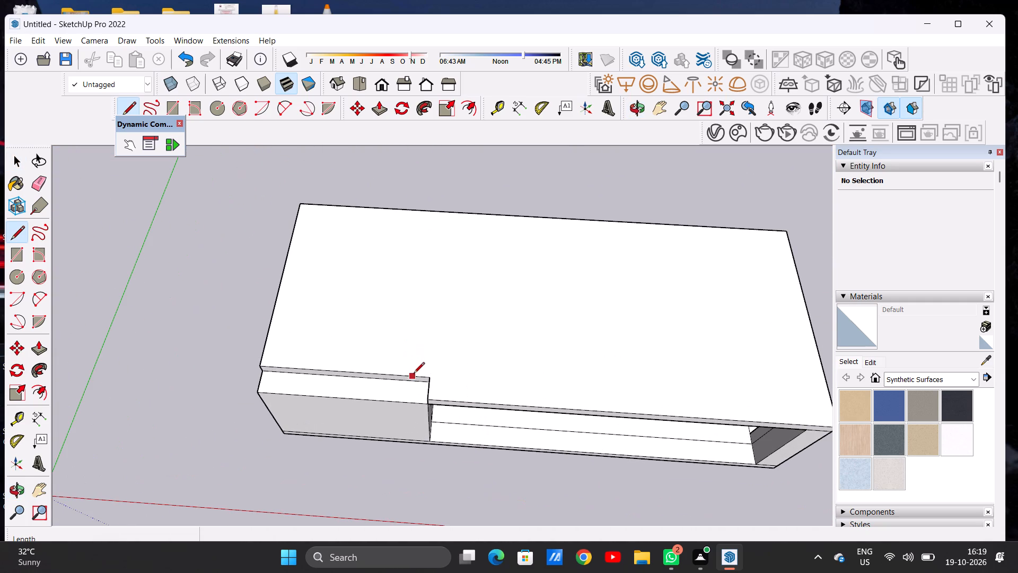
{"action": "left_click", "coordinate": [427, 377]}
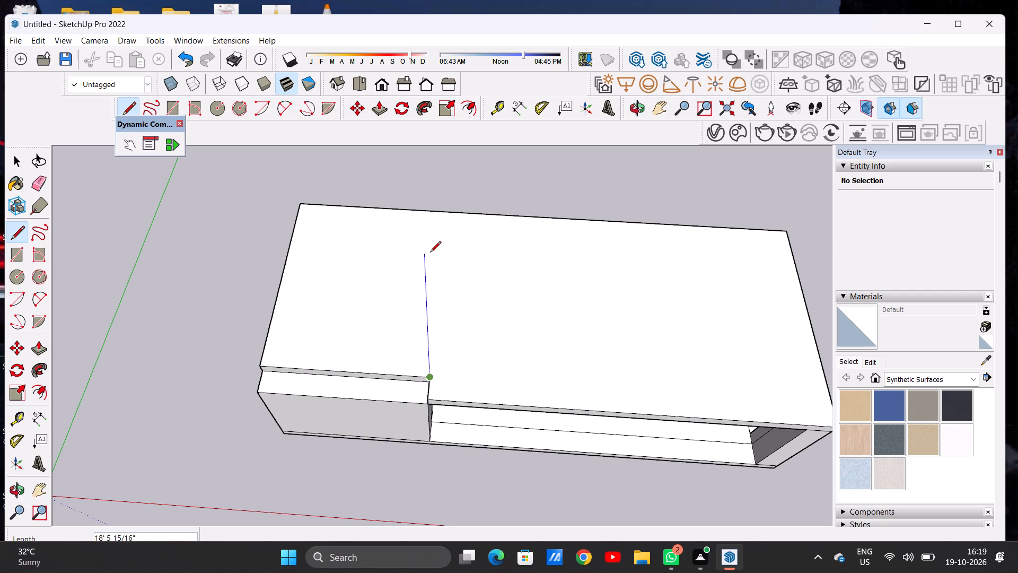
{"action": "left_click", "coordinate": [443, 213]}
{"action": "key", "text": "space"}
Push/Pull the roof section over the closed room upward by 10'.
{"action": "scroll", "coordinate": [473, 417], "scroll_direction": "down", "scroll_amount": 6}
{"action": "middle_click_drag", "start_coordinate": [598, 374], "coordinate": [368, 322]}
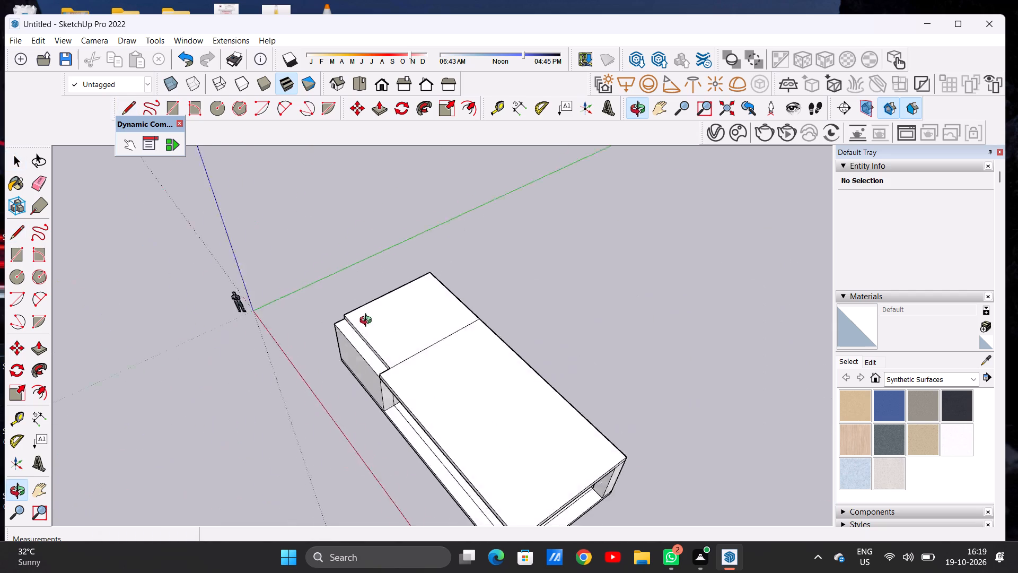
{"action": "middle_click_drag", "start_coordinate": [368, 322], "coordinate": [616, 229]}
{"action": "scroll", "coordinate": [286, 367], "scroll_direction": "down", "scroll_amount": 4}
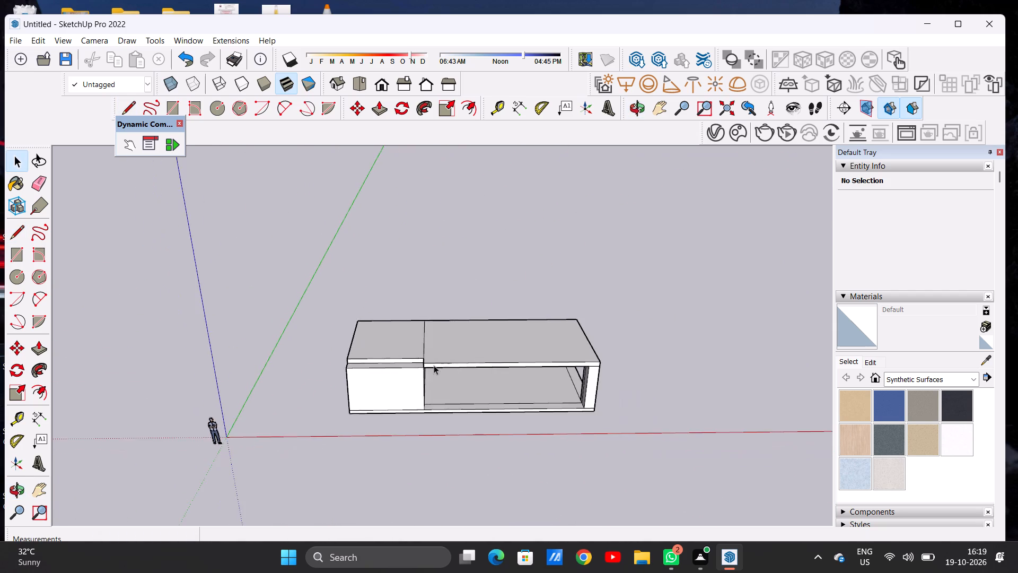
{"action": "scroll", "coordinate": [434, 365], "scroll_direction": "up", "scroll_amount": 7}
{"action": "scroll", "coordinate": [434, 365], "scroll_direction": "down", "scroll_amount": 1}
{"action": "middle_click_drag", "start_coordinate": [478, 370], "coordinate": [497, 402]}
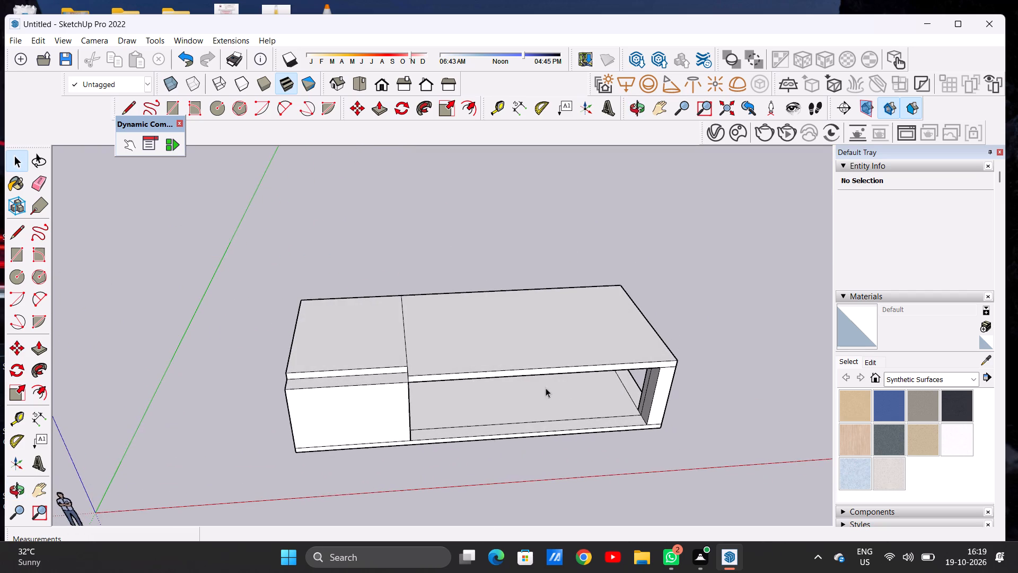
{"action": "scroll", "coordinate": [571, 388], "scroll_direction": "down", "scroll_amount": 5}
{"action": "scroll", "coordinate": [253, 396], "scroll_direction": "down", "scroll_amount": 3}
{"action": "scroll", "coordinate": [511, 311], "scroll_direction": "down", "scroll_amount": 7}
{"action": "scroll", "coordinate": [425, 345], "scroll_direction": "up", "scroll_amount": 9}
{"action": "scroll", "coordinate": [555, 340], "scroll_direction": "up", "scroll_amount": 7}
{"action": "middle_click_drag", "start_coordinate": [582, 355], "coordinate": [551, 334]}
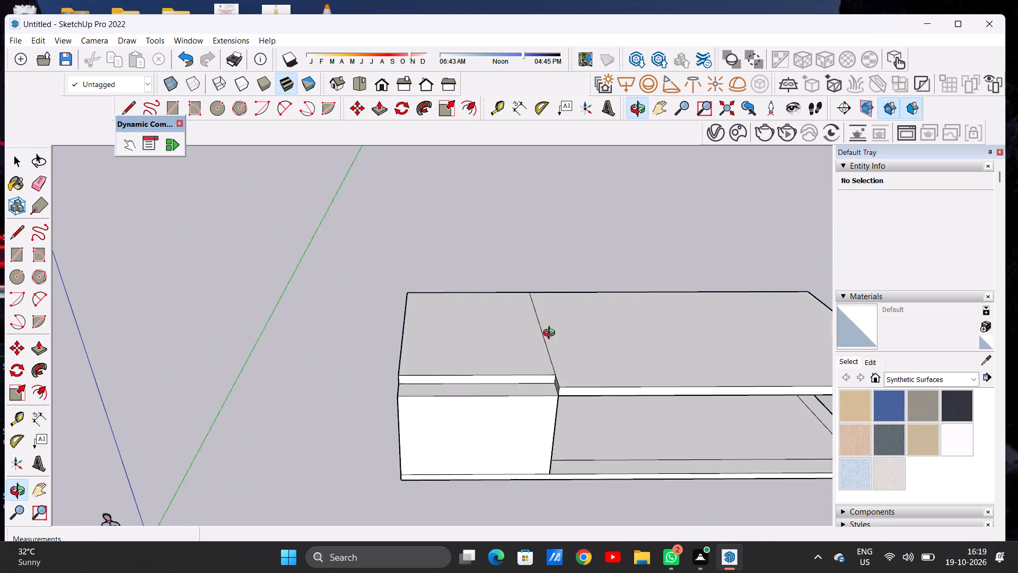
{"action": "middle_click_drag", "start_coordinate": [551, 334], "coordinate": [552, 358]}
{"action": "scroll", "coordinate": [552, 358], "scroll_direction": "up", "scroll_amount": 1}
{"action": "scroll", "coordinate": [477, 364], "scroll_direction": "down", "scroll_amount": 2}
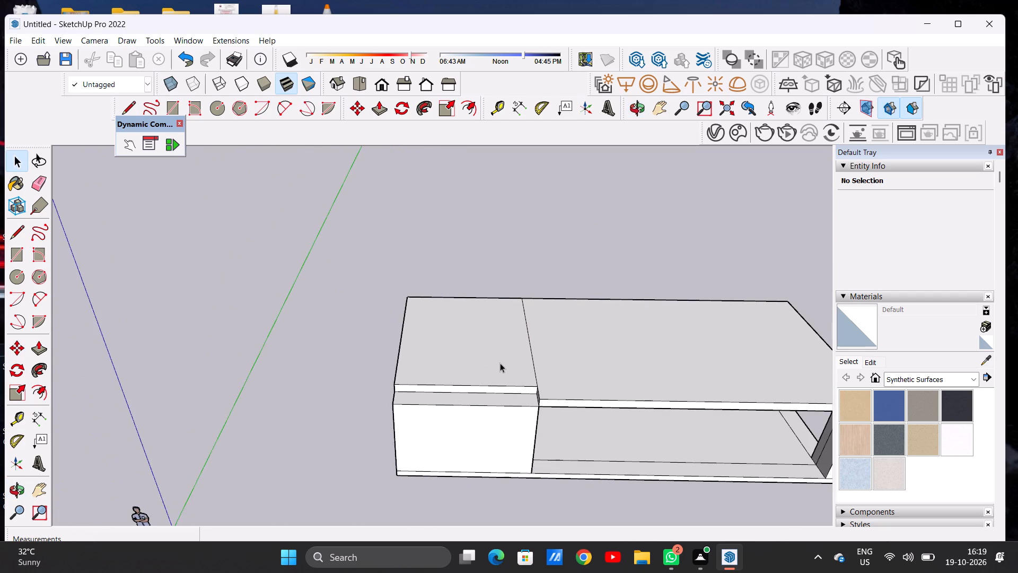
{"action": "scroll", "coordinate": [500, 363], "scroll_direction": "up", "scroll_amount": 1}
{"action": "key", "text": "p"}
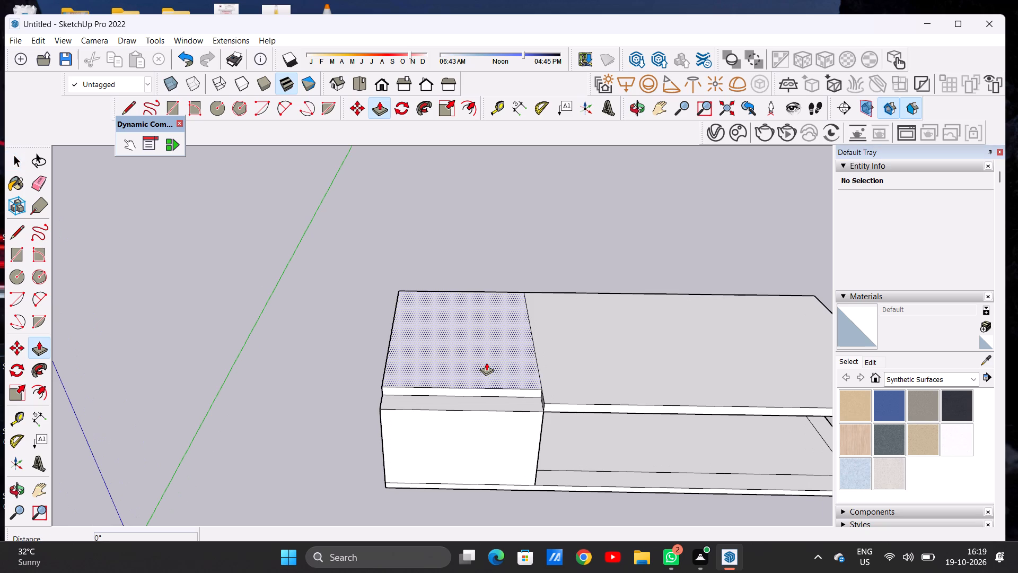
{"action": "left_click", "coordinate": [486, 362]}
{"action": "scroll", "coordinate": [486, 337], "scroll_direction": "down", "scroll_amount": 9}
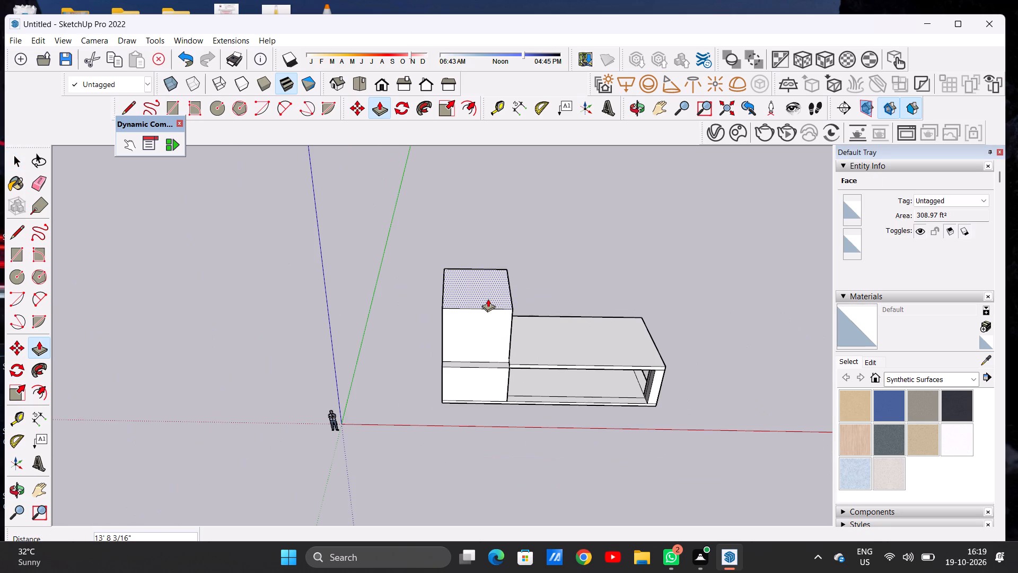
{"action": "type", "text": "10'"}
{"action": "key", "text": "Return"}
{"action": "key", "text": "space"}
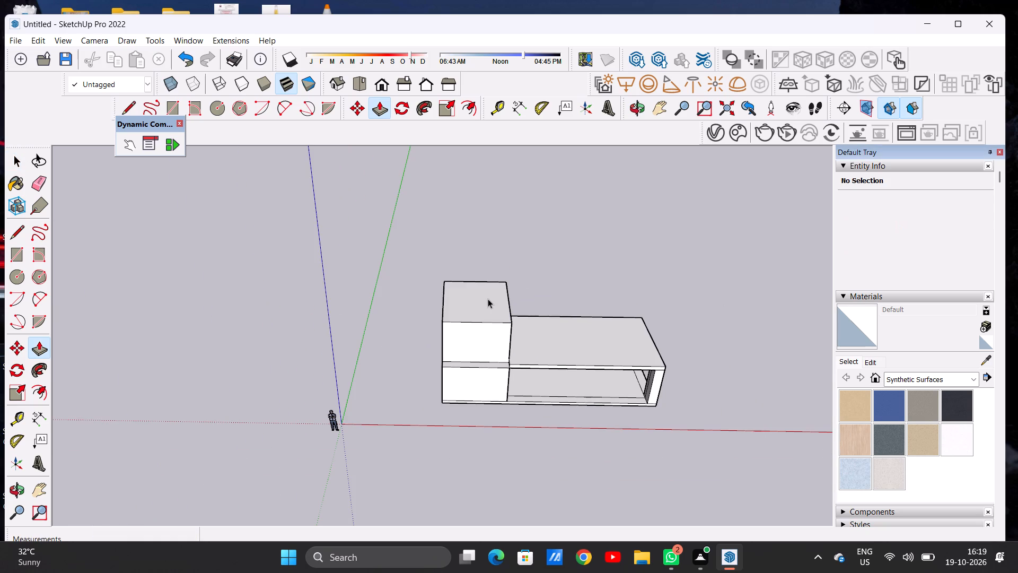
Push/Pull the ledge along the front of the raised block up 11', flush with the block's top.
{"action": "scroll", "coordinate": [487, 357], "scroll_direction": "down", "scroll_amount": 5}
{"action": "middle_click_drag", "start_coordinate": [498, 371], "coordinate": [480, 245]}
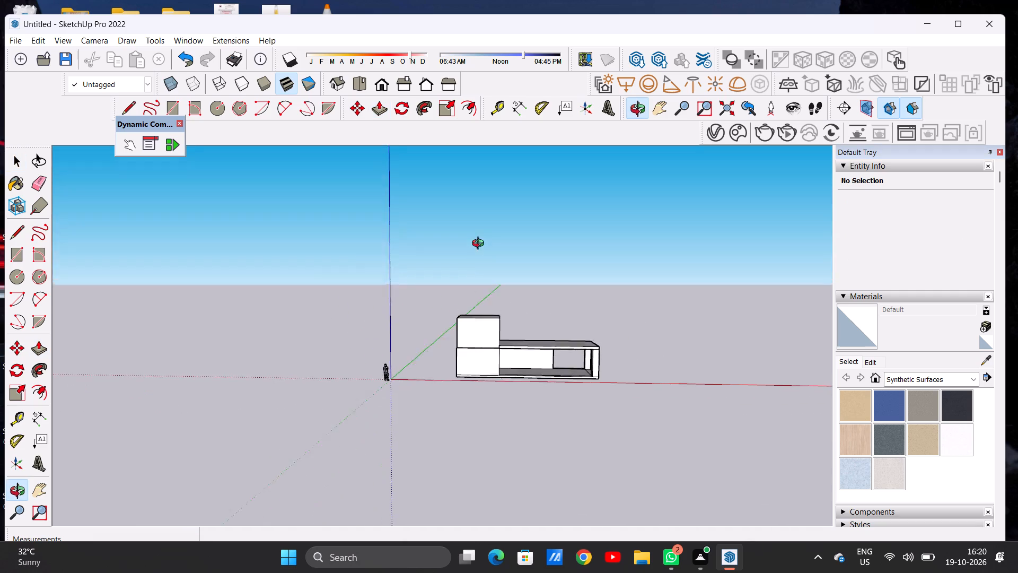
{"action": "middle_click_drag", "start_coordinate": [480, 245], "coordinate": [479, 242]}
{"action": "scroll", "coordinate": [521, 339], "scroll_direction": "up", "scroll_amount": 9}
{"action": "middle_click_drag", "start_coordinate": [580, 322], "coordinate": [407, 327]}
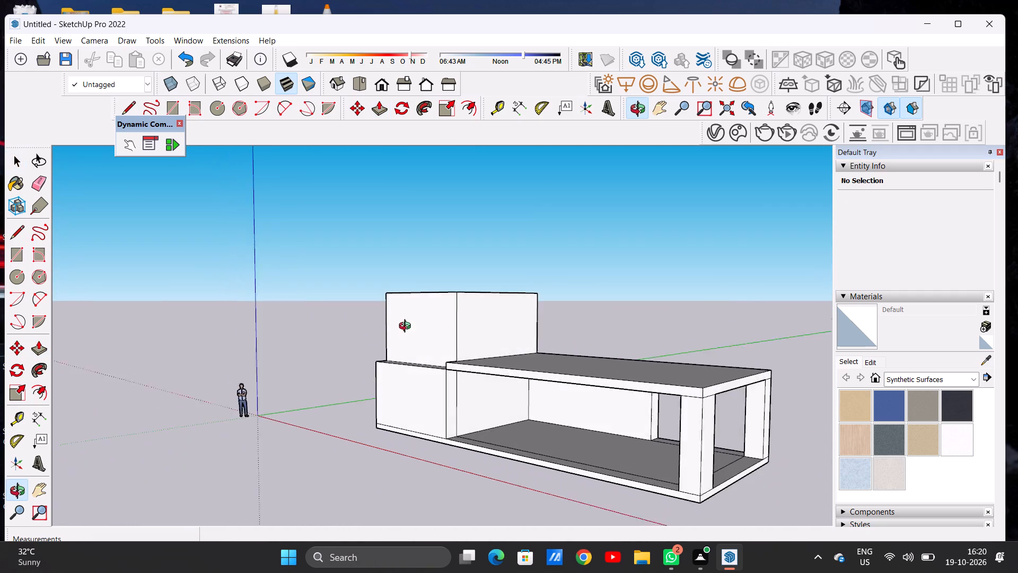
{"action": "middle_click_drag", "start_coordinate": [407, 327], "coordinate": [604, 345]}
{"action": "scroll", "coordinate": [499, 368], "scroll_direction": "up", "scroll_amount": 4}
{"action": "middle_click_drag", "start_coordinate": [498, 353], "coordinate": [501, 368]}
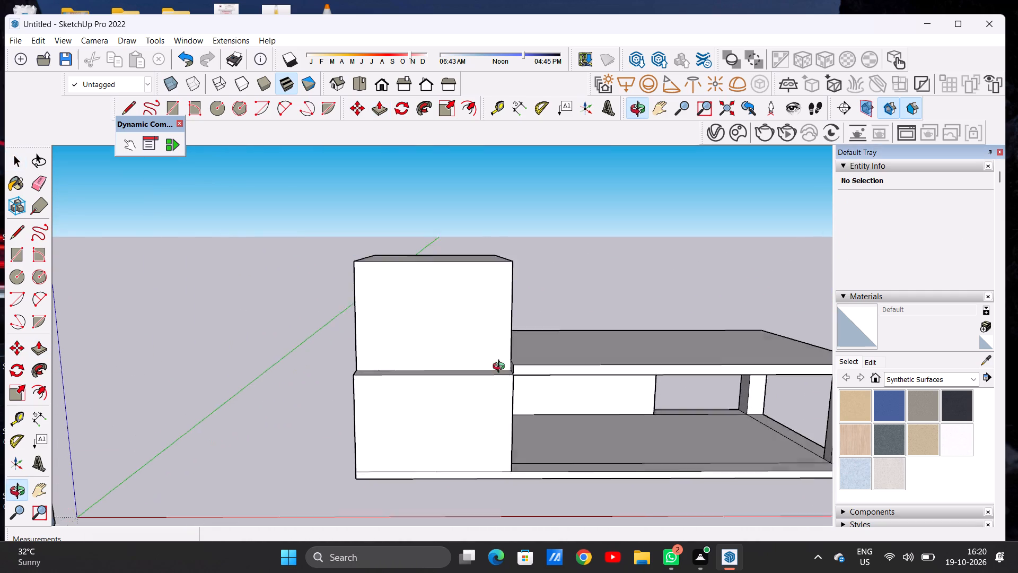
{"action": "middle_click_drag", "start_coordinate": [501, 368], "coordinate": [496, 438]}
{"action": "key", "text": "p"}
{"action": "scroll", "coordinate": [493, 410], "scroll_direction": "up", "scroll_amount": 7}
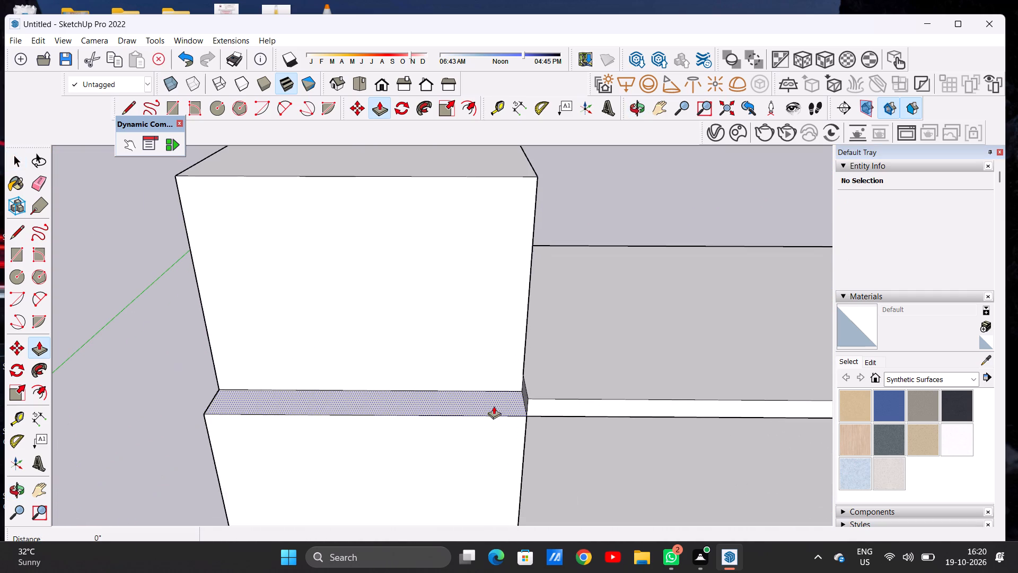
{"action": "left_click", "coordinate": [494, 404]}
{"action": "scroll", "coordinate": [500, 355], "scroll_direction": "down", "scroll_amount": 11}
{"action": "scroll", "coordinate": [517, 287], "scroll_direction": "up", "scroll_amount": 10}
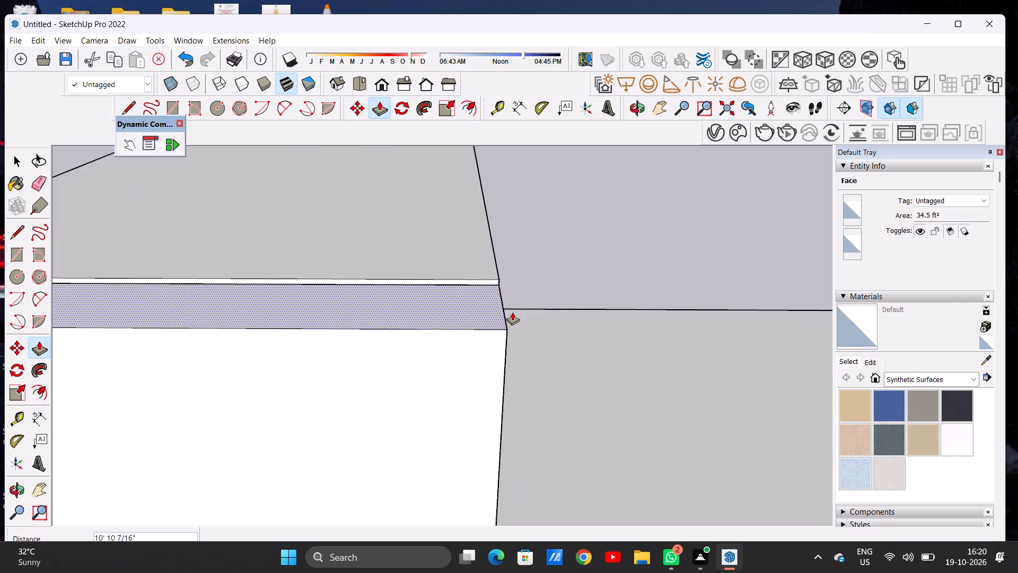
{"action": "scroll", "coordinate": [512, 312], "scroll_direction": "up", "scroll_amount": 5}
{"action": "scroll", "coordinate": [470, 284], "scroll_direction": "down", "scroll_amount": 7}
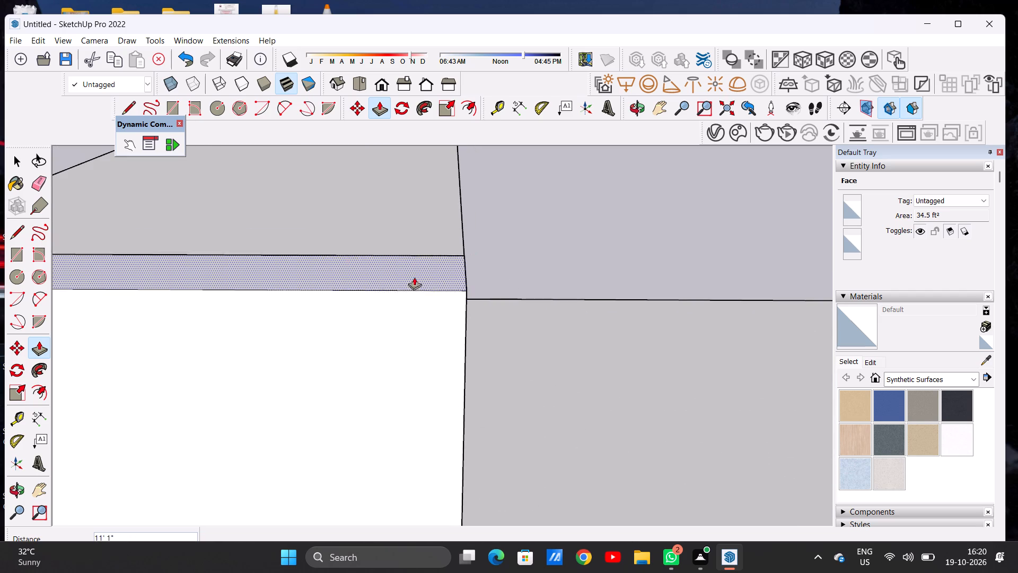
{"action": "scroll", "coordinate": [406, 337], "scroll_direction": "down", "scroll_amount": 15}
{"action": "middle_click_drag", "start_coordinate": [264, 327], "coordinate": [538, 282]}
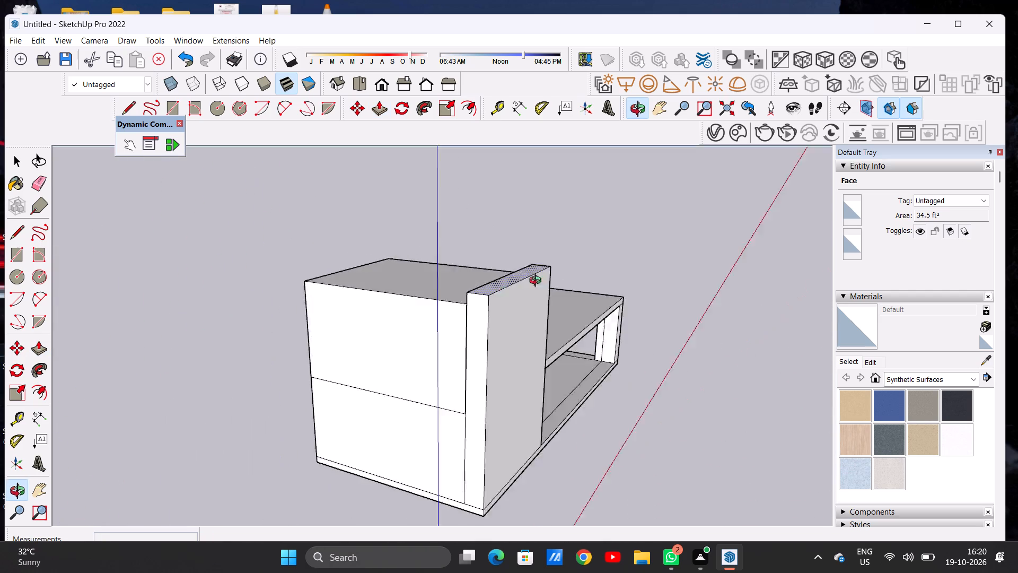
{"action": "middle_click_drag", "start_coordinate": [538, 282], "coordinate": [569, 276]}
{"action": "scroll", "coordinate": [513, 273], "scroll_direction": "up", "scroll_amount": 7}
{"action": "left_click", "coordinate": [499, 328]}
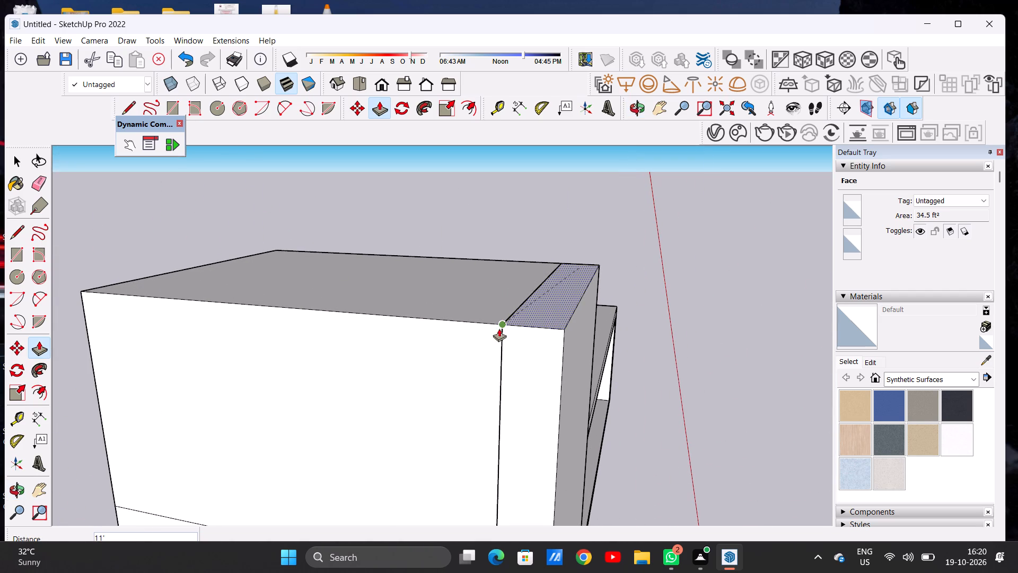
{"action": "key", "text": "space"}
Examine the raised block and the adjoining low roof slab from the side, the front and above.
{"action": "scroll", "coordinate": [522, 344], "scroll_direction": "down", "scroll_amount": 20}
{"action": "scroll", "coordinate": [522, 344], "scroll_direction": "down", "scroll_amount": 7}
{"action": "middle_click_drag", "start_coordinate": [610, 345], "coordinate": [528, 333]}
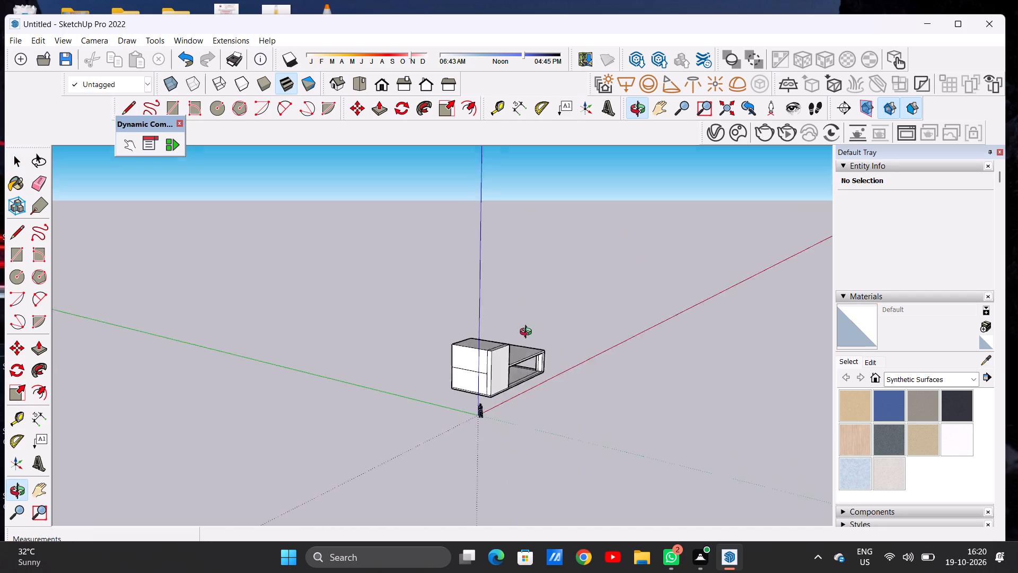
{"action": "middle_click_drag", "start_coordinate": [528, 333], "coordinate": [309, 312]}
{"action": "scroll", "coordinate": [447, 366], "scroll_direction": "up", "scroll_amount": 8}
{"action": "middle_click_drag", "start_coordinate": [522, 334], "coordinate": [514, 474]}
{"action": "scroll", "coordinate": [482, 412], "scroll_direction": "up", "scroll_amount": 4}
{"action": "middle_click_drag", "start_coordinate": [555, 361], "coordinate": [432, 405]}
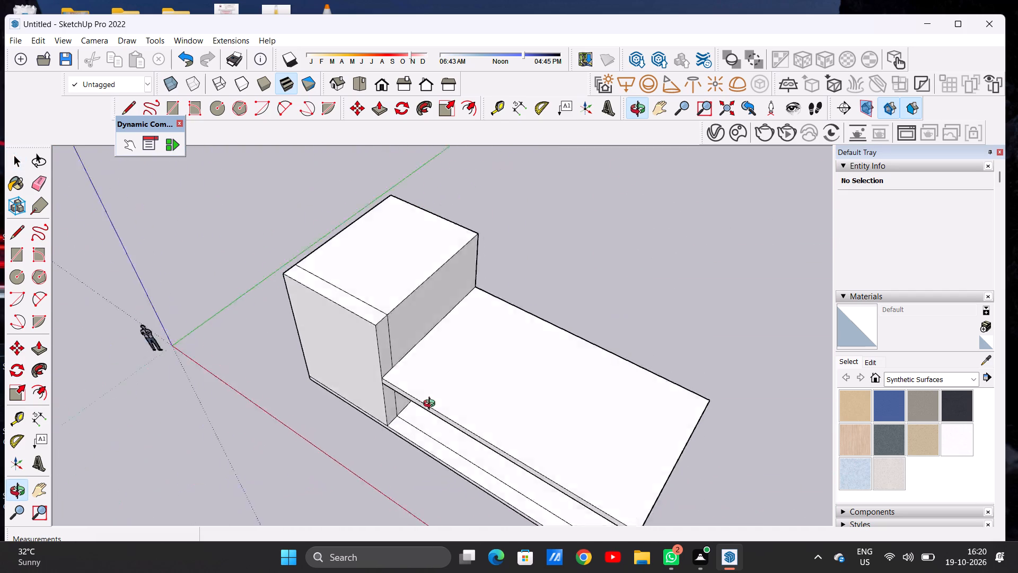
{"action": "middle_click_drag", "start_coordinate": [432, 405], "coordinate": [534, 426]}
{"action": "scroll", "coordinate": [399, 361], "scroll_direction": "down", "scroll_amount": 5}
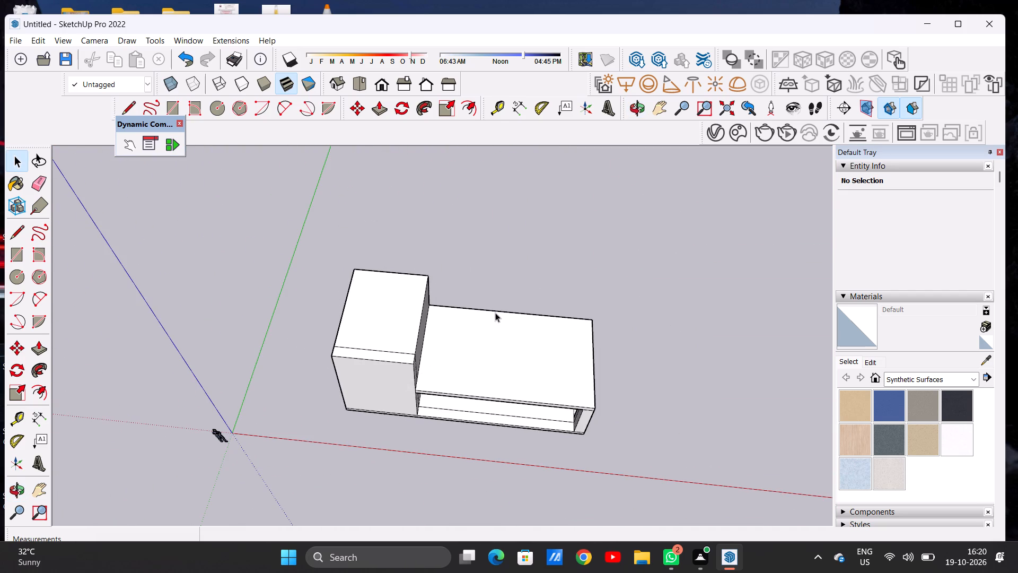
{"action": "middle_click_drag", "start_coordinate": [497, 326], "coordinate": [515, 385]}
{"action": "scroll", "coordinate": [557, 389], "scroll_direction": "up", "scroll_amount": 5}
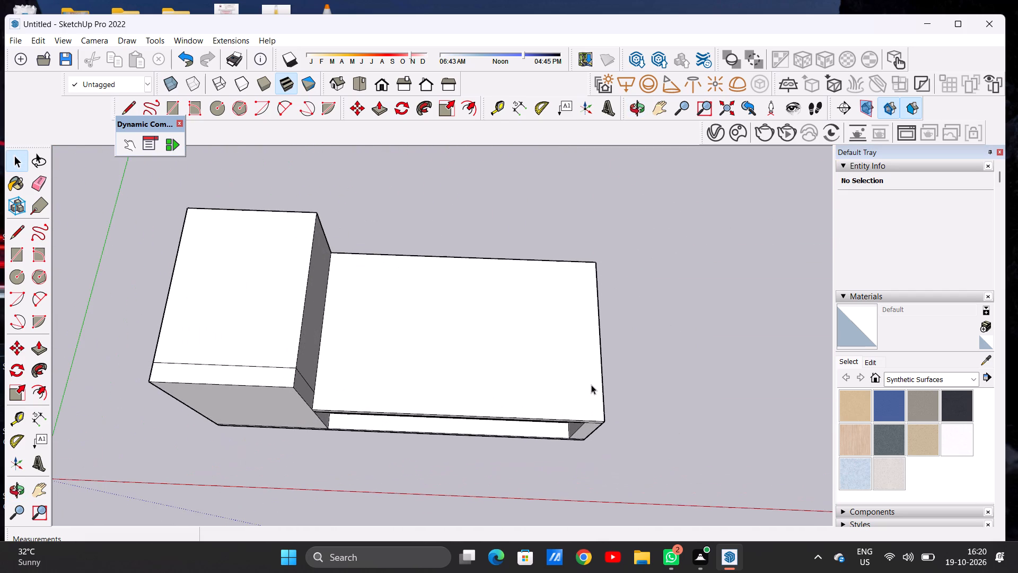
{"action": "scroll", "coordinate": [563, 348], "scroll_direction": "down", "scroll_amount": 3}
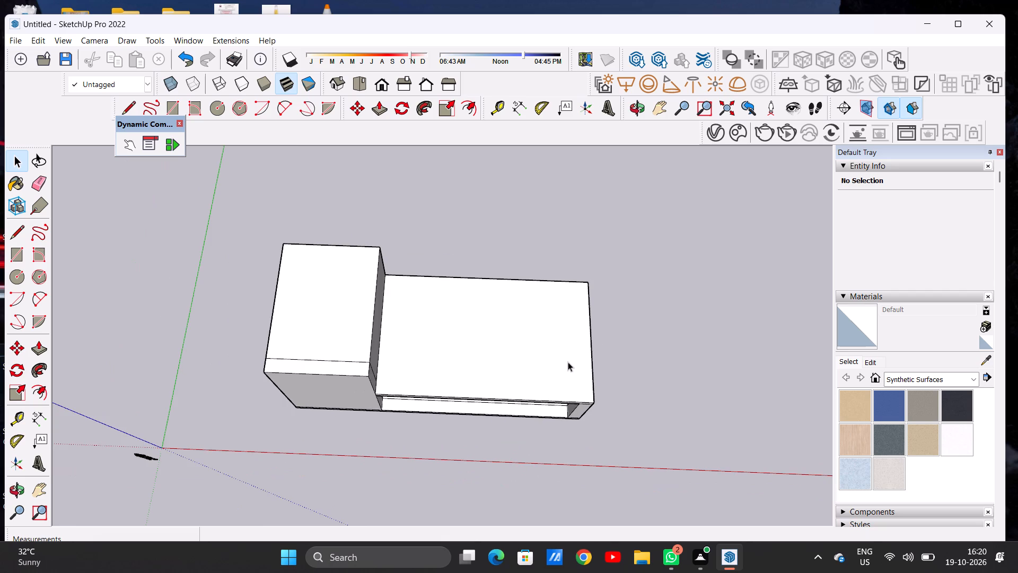
{"action": "scroll", "coordinate": [562, 364], "scroll_direction": "up", "scroll_amount": 1}
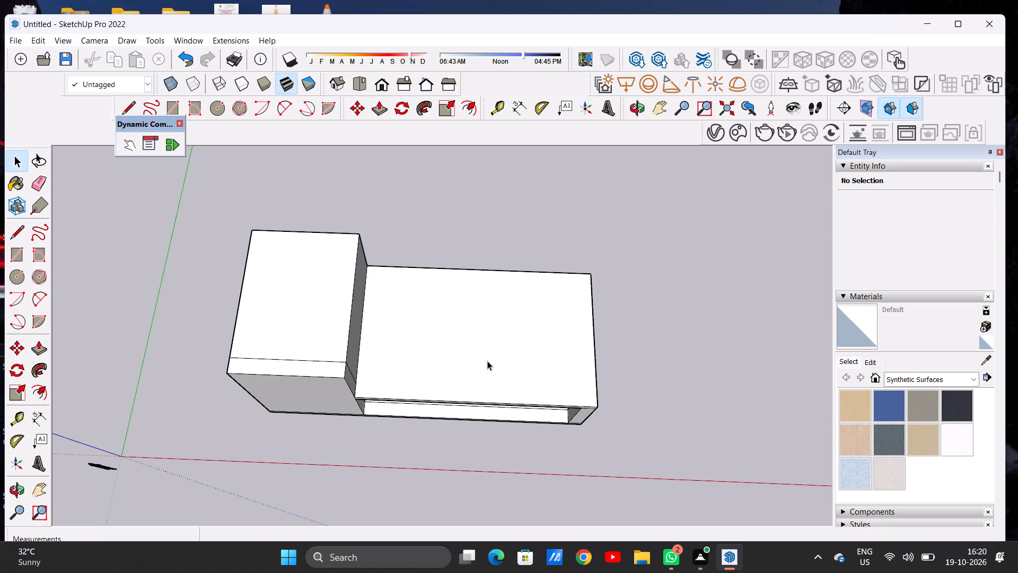
Draw a line about 36' long on the low roof slab, parallel to its front edge, from the raised block to the open end.
{"action": "scroll", "coordinate": [380, 326], "scroll_direction": "up", "scroll_amount": 5}
{"action": "scroll", "coordinate": [363, 382], "scroll_direction": "up", "scroll_amount": 8}
{"action": "scroll", "coordinate": [437, 406], "scroll_direction": "up", "scroll_amount": 5}
{"action": "scroll", "coordinate": [440, 387], "scroll_direction": "down", "scroll_amount": 18}
{"action": "scroll", "coordinate": [454, 349], "scroll_direction": "up", "scroll_amount": 5}
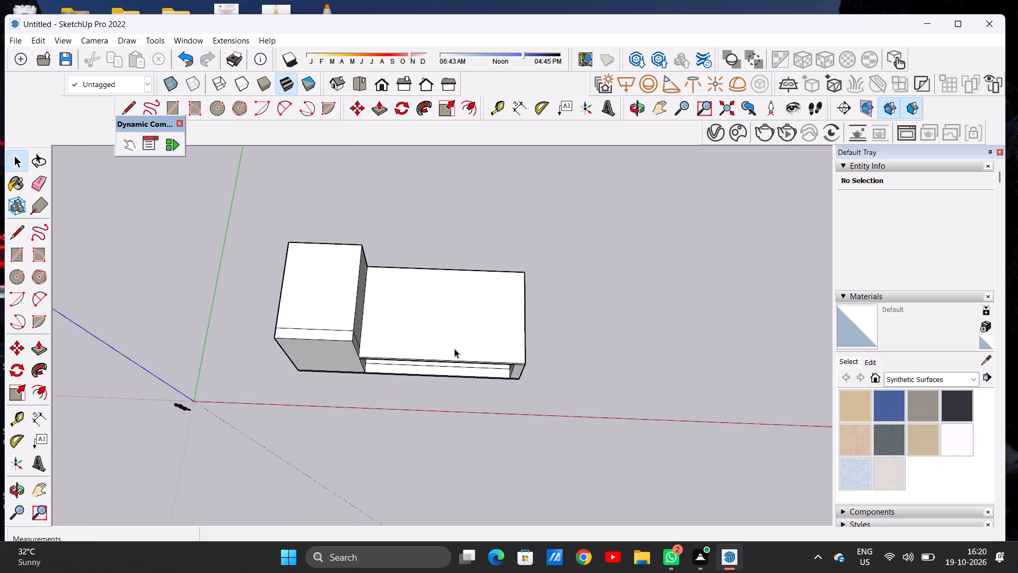
{"action": "scroll", "coordinate": [454, 349], "scroll_direction": "up", "scroll_amount": 2}
{"action": "middle_click_drag", "start_coordinate": [423, 348], "coordinate": [447, 374]}
{"action": "middle_click", "coordinate": [447, 374]}
{"action": "middle_click", "coordinate": [447, 374]}
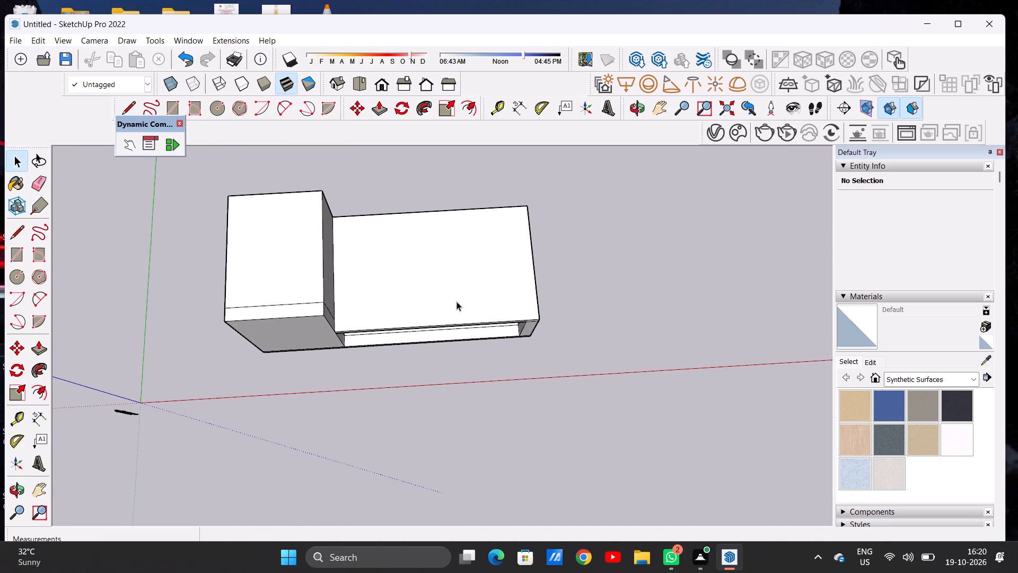
{"action": "scroll", "coordinate": [462, 263], "scroll_direction": "up", "scroll_amount": 2}
{"action": "key", "text": "l"}
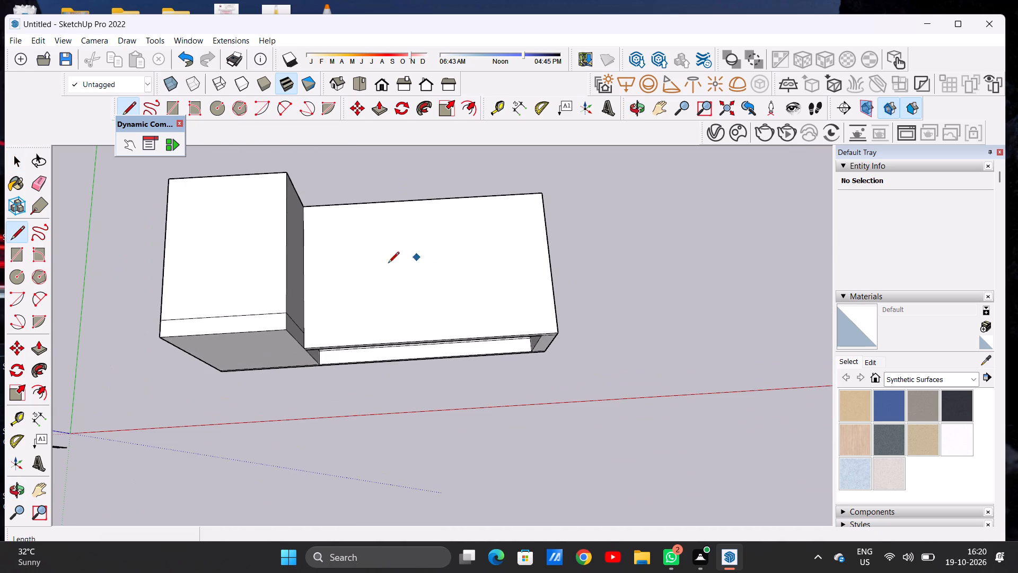
{"action": "left_click", "coordinate": [300, 333]}
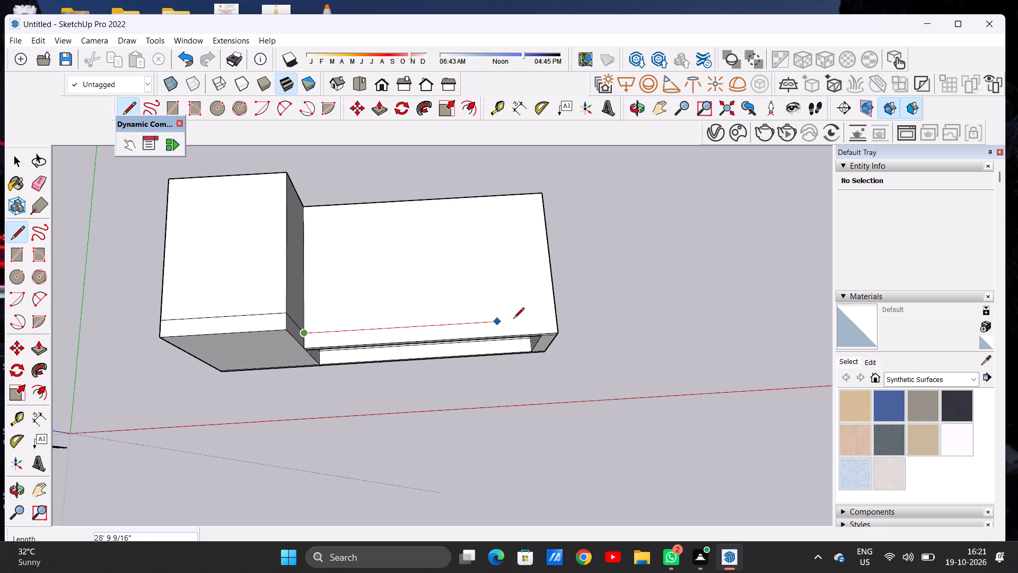
{"action": "left_click", "coordinate": [558, 315]}
{"action": "key", "text": "space"}
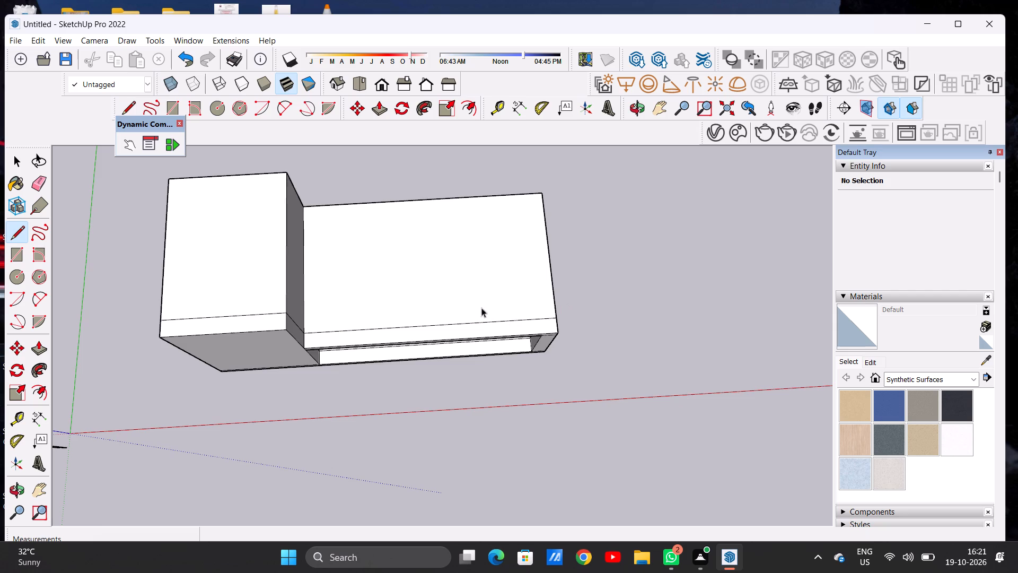
Draw a line about 19' 8" long across the low roof slab near its open end, from the front line to the back edge.
{"action": "scroll", "coordinate": [451, 292], "scroll_direction": "down", "scroll_amount": 2}
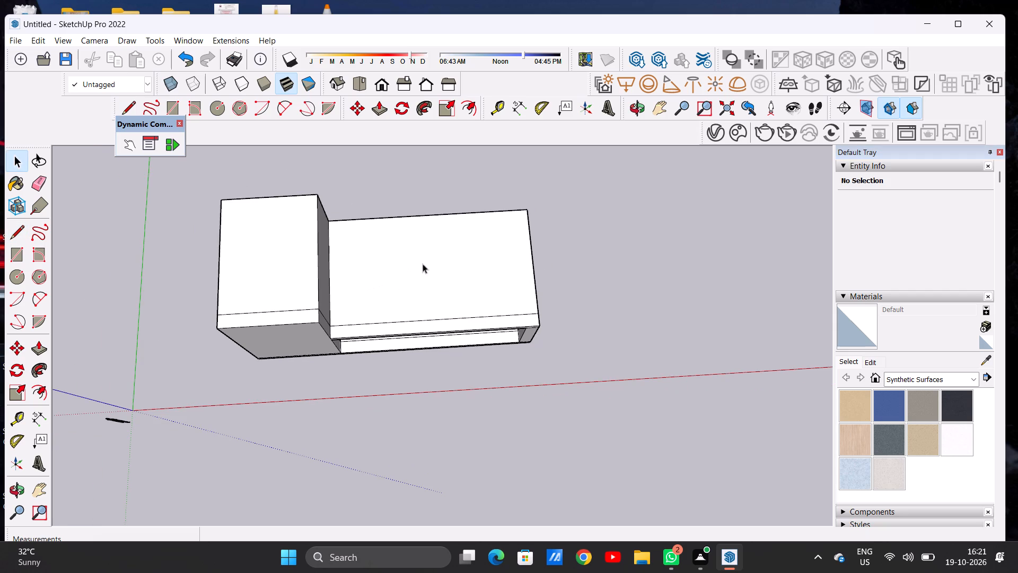
{"action": "middle_click_drag", "start_coordinate": [468, 305], "coordinate": [457, 303]}
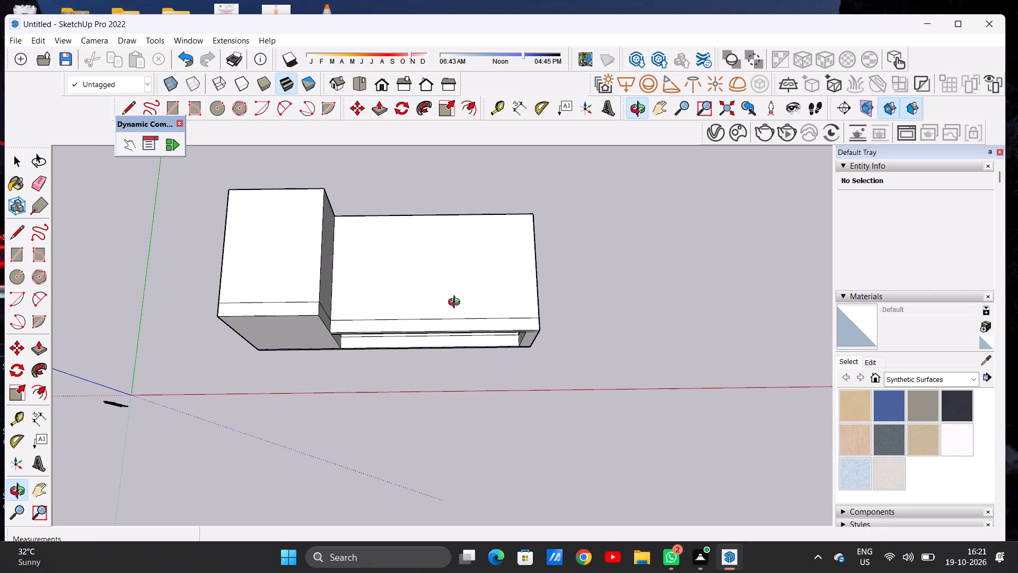
{"action": "middle_click_drag", "start_coordinate": [457, 303], "coordinate": [461, 310]}
{"action": "scroll", "coordinate": [428, 286], "scroll_direction": "up", "scroll_amount": 1}
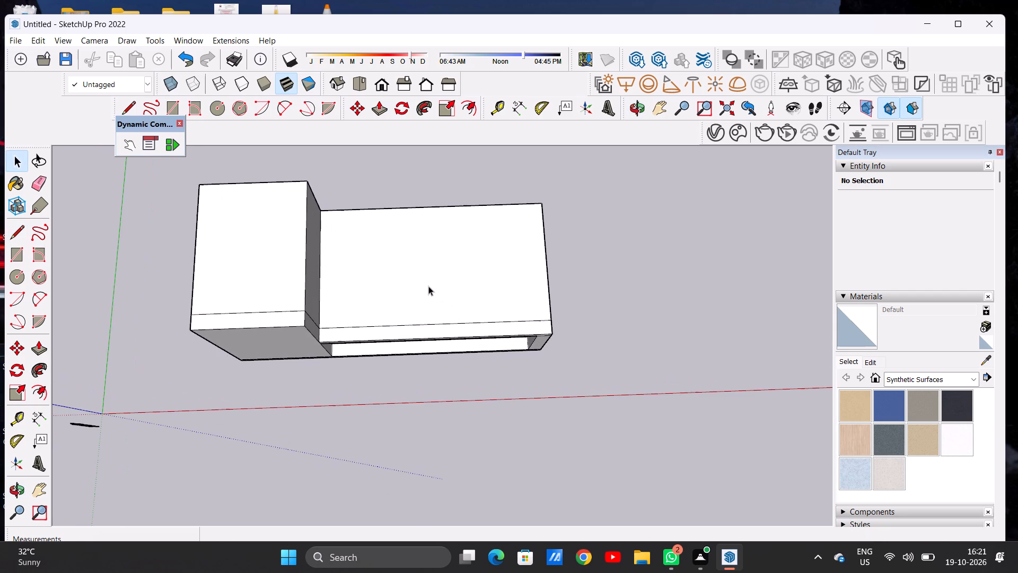
{"action": "key", "text": "l"}
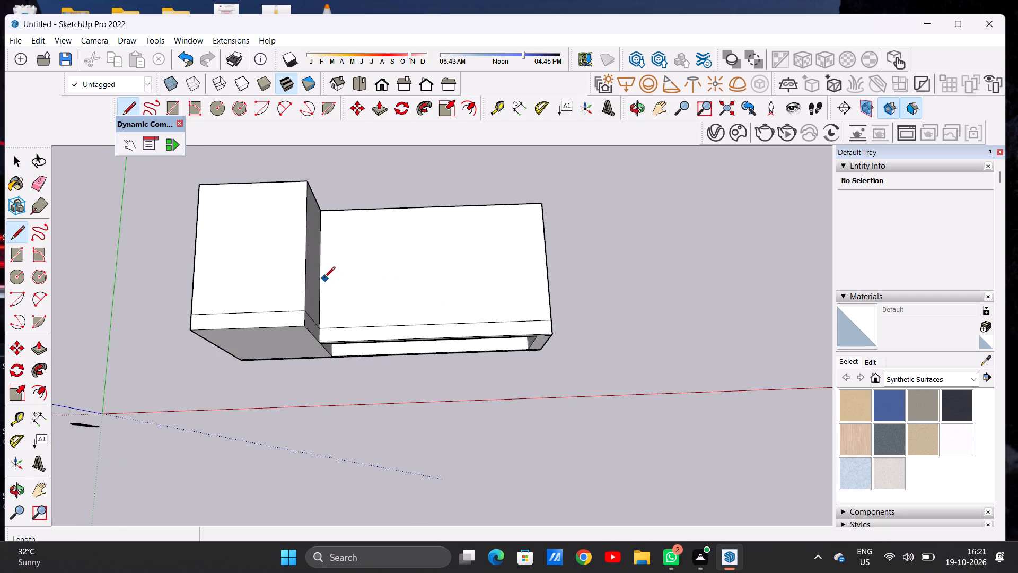
{"action": "left_click", "coordinate": [541, 318]}
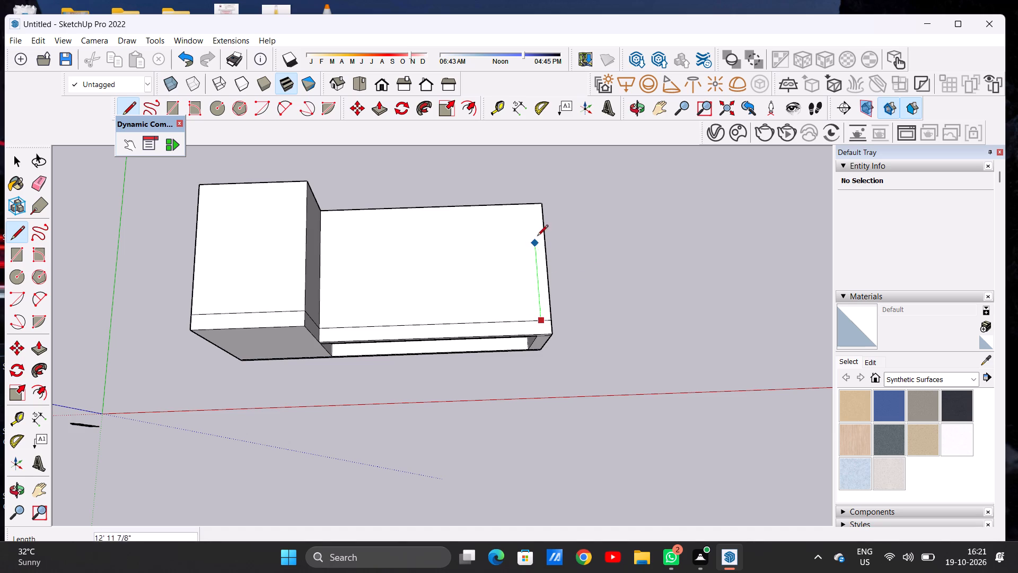
{"action": "left_click", "coordinate": [530, 205]}
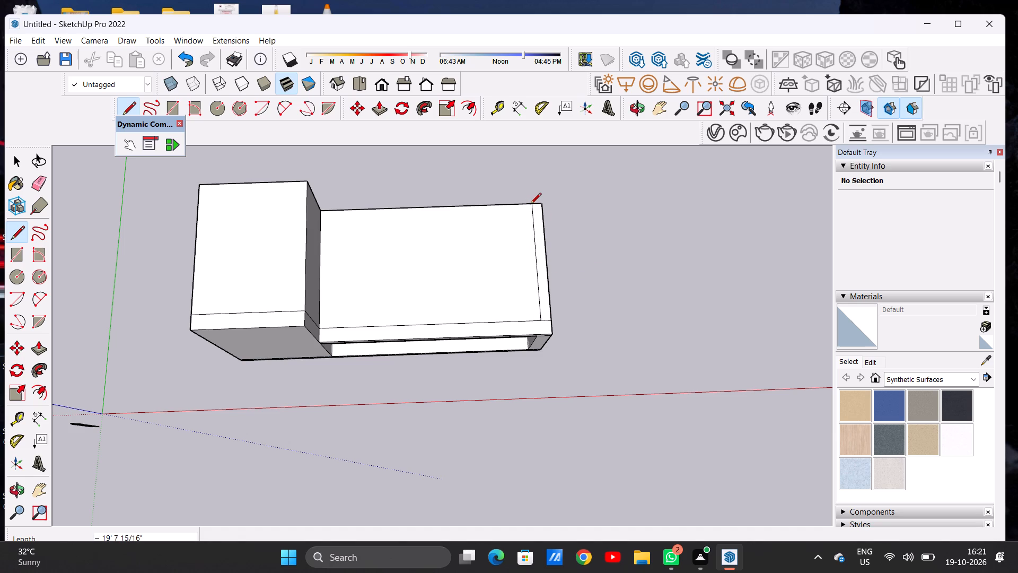
{"action": "key", "text": "space"}
Push/Pull the narrow strip at the slab's open end up 10', level with the top of the raised block.
{"action": "key", "text": "p"}
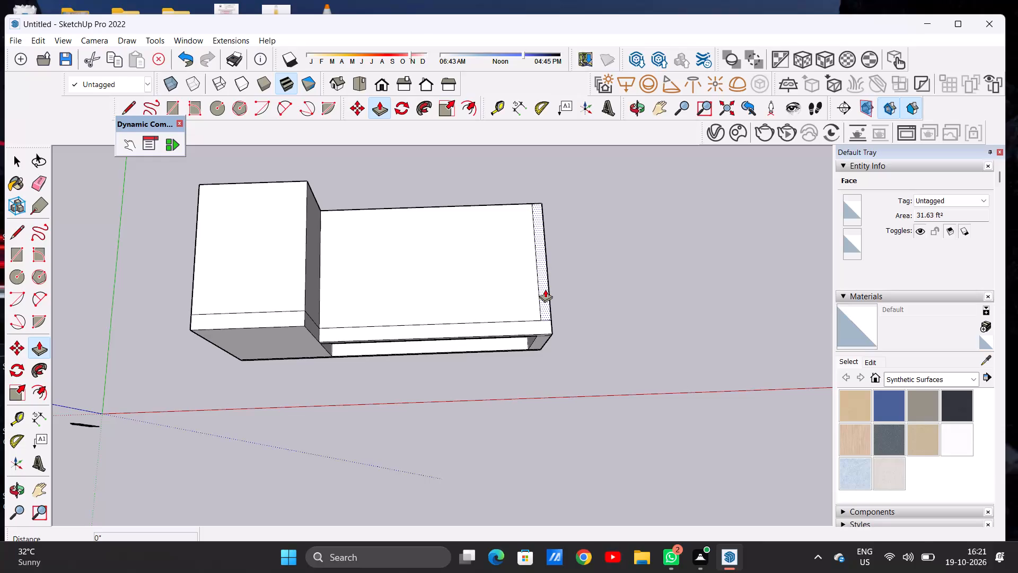
{"action": "left_click", "coordinate": [545, 289]}
{"action": "scroll", "coordinate": [545, 244], "scroll_direction": "down", "scroll_amount": 6}
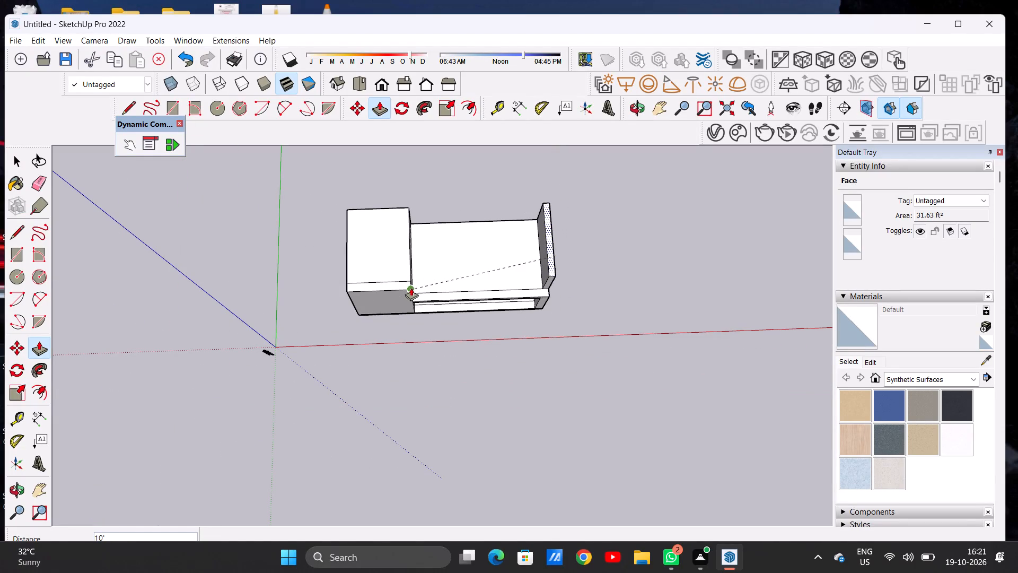
{"action": "left_click", "coordinate": [411, 288]}
{"action": "key", "text": "space"}
Examine the end wall, its front corner and the raised block from the side, the front and above.
{"action": "scroll", "coordinate": [550, 260], "scroll_direction": "down", "scroll_amount": 5}
{"action": "middle_click_drag", "start_coordinate": [586, 280], "coordinate": [348, 131]}
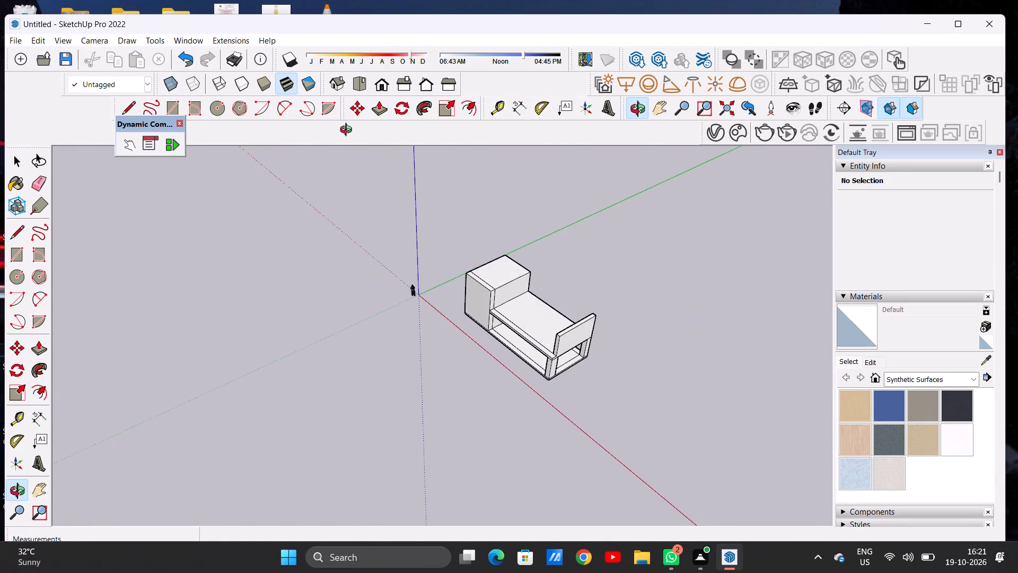
{"action": "middle_click_drag", "start_coordinate": [348, 131], "coordinate": [347, 131]}
{"action": "scroll", "coordinate": [560, 292], "scroll_direction": "up", "scroll_amount": 7}
{"action": "scroll", "coordinate": [566, 393], "scroll_direction": "up", "scroll_amount": 10}
{"action": "middle_click_drag", "start_coordinate": [504, 384], "coordinate": [510, 350]}
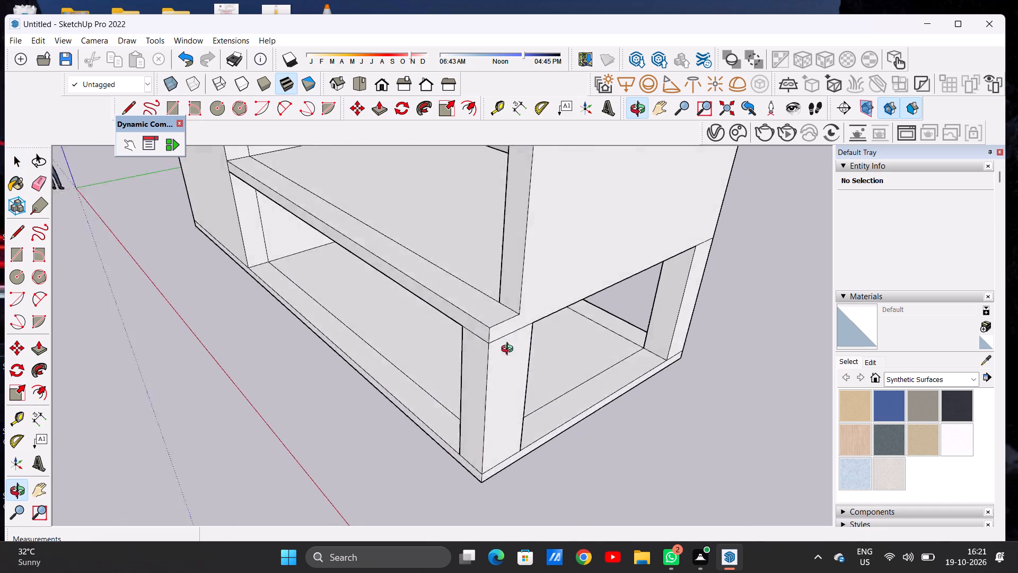
{"action": "middle_click_drag", "start_coordinate": [510, 350], "coordinate": [524, 372]}
{"action": "scroll", "coordinate": [510, 342], "scroll_direction": "up", "scroll_amount": 1}
{"action": "scroll", "coordinate": [484, 380], "scroll_direction": "down", "scroll_amount": 9}
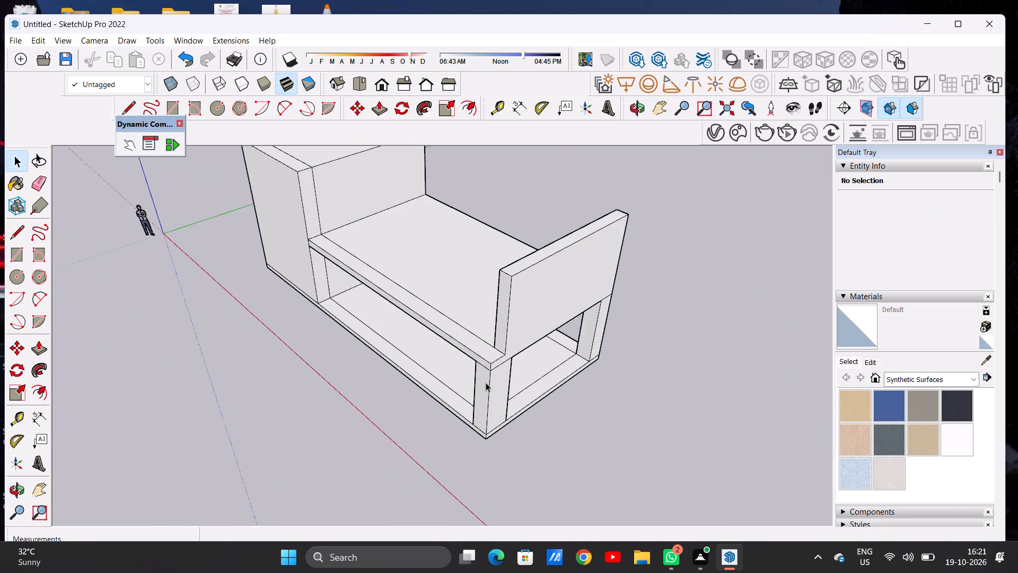
{"action": "scroll", "coordinate": [486, 383], "scroll_direction": "down", "scroll_amount": 4}
{"action": "middle_click_drag", "start_coordinate": [466, 384], "coordinate": [653, 314]}
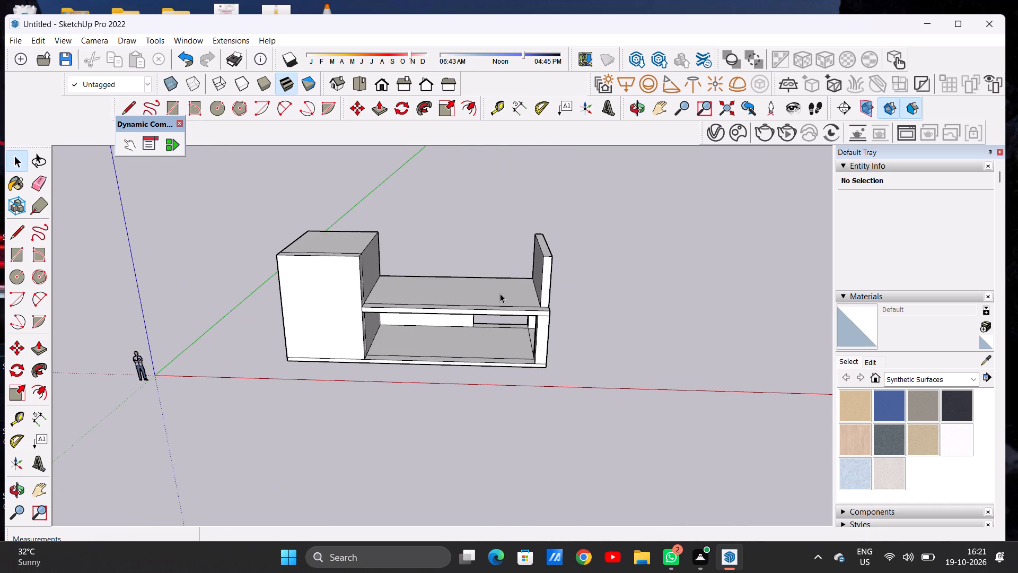
{"action": "middle_click_drag", "start_coordinate": [497, 293], "coordinate": [534, 276]}
{"action": "scroll", "coordinate": [571, 356], "scroll_direction": "down", "scroll_amount": 6}
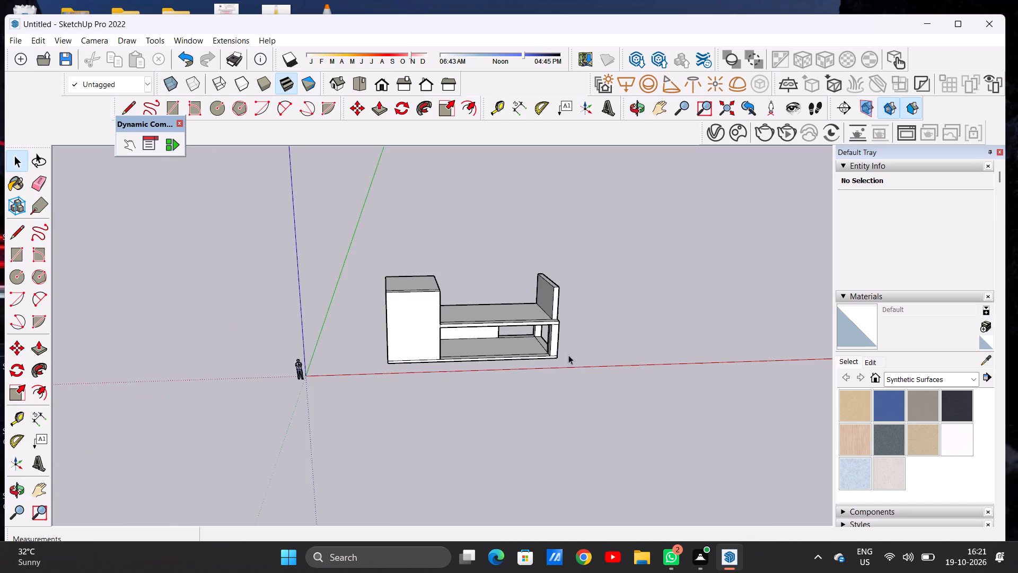
{"action": "scroll", "coordinate": [531, 305], "scroll_direction": "up", "scroll_amount": 7}
{"action": "middle_click_drag", "start_coordinate": [501, 306], "coordinate": [479, 391]}
{"action": "scroll", "coordinate": [554, 331], "scroll_direction": "down", "scroll_amount": 6}
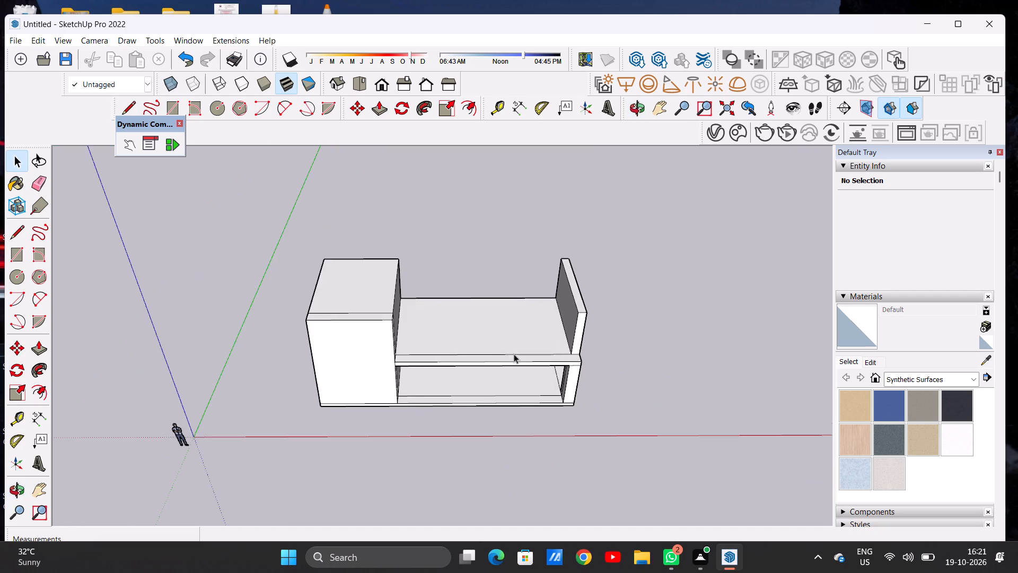
{"action": "scroll", "coordinate": [514, 354], "scroll_direction": "up", "scroll_amount": 6}
{"action": "scroll", "coordinate": [466, 347], "scroll_direction": "down", "scroll_amount": 2}
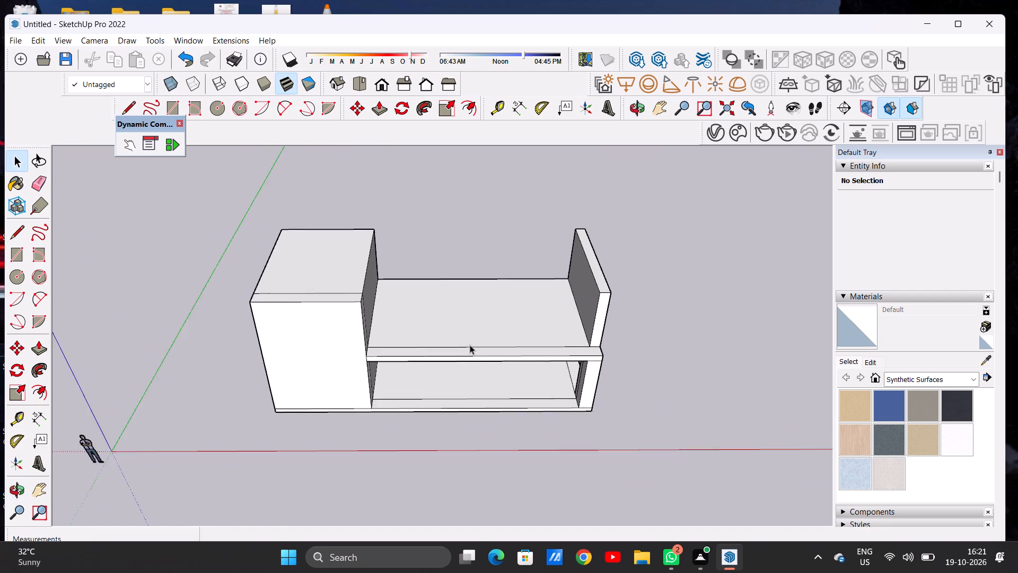
{"action": "scroll", "coordinate": [470, 345], "scroll_direction": "down", "scroll_amount": 1}
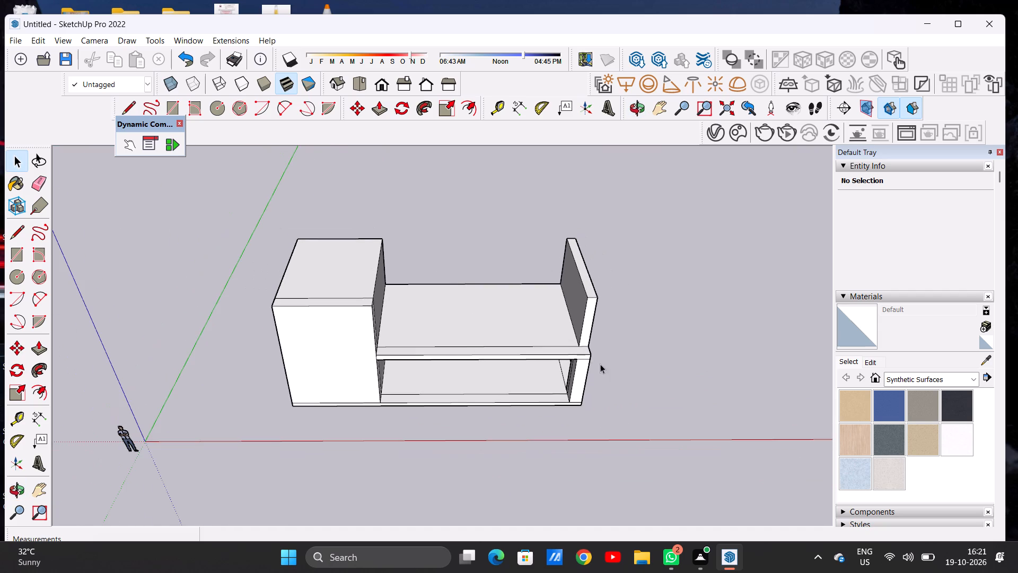
Push/Pull the end wall's front face outward about 2' 2 3/8", flush with the slab's front edge.
{"action": "middle_click_drag", "start_coordinate": [600, 364], "coordinate": [425, 364]}
{"action": "scroll", "coordinate": [516, 386], "scroll_direction": "up", "scroll_amount": 4}
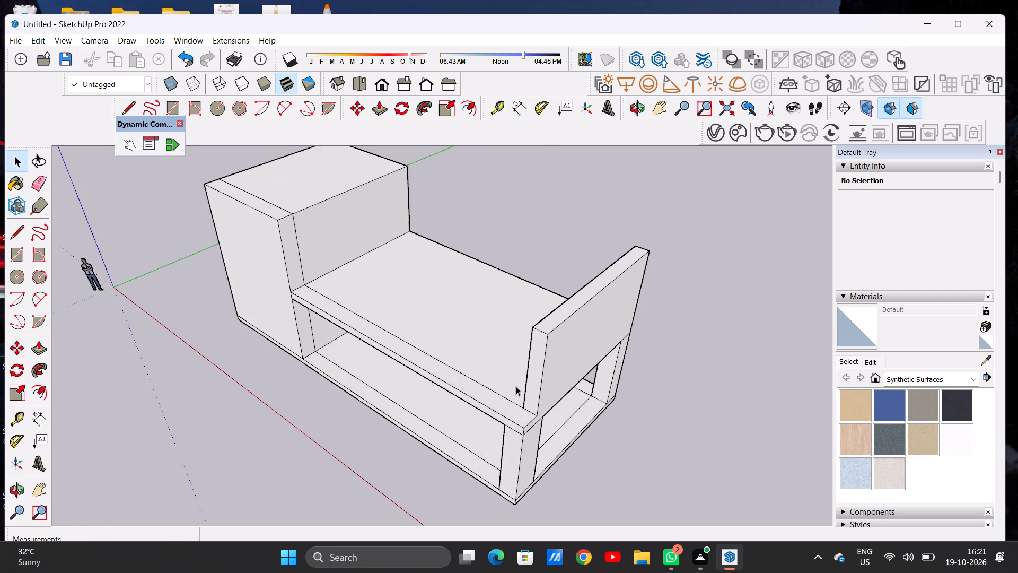
{"action": "key", "text": "p"}
{"action": "scroll", "coordinate": [536, 400], "scroll_direction": "up", "scroll_amount": 4}
{"action": "left_click", "coordinate": [530, 394]}
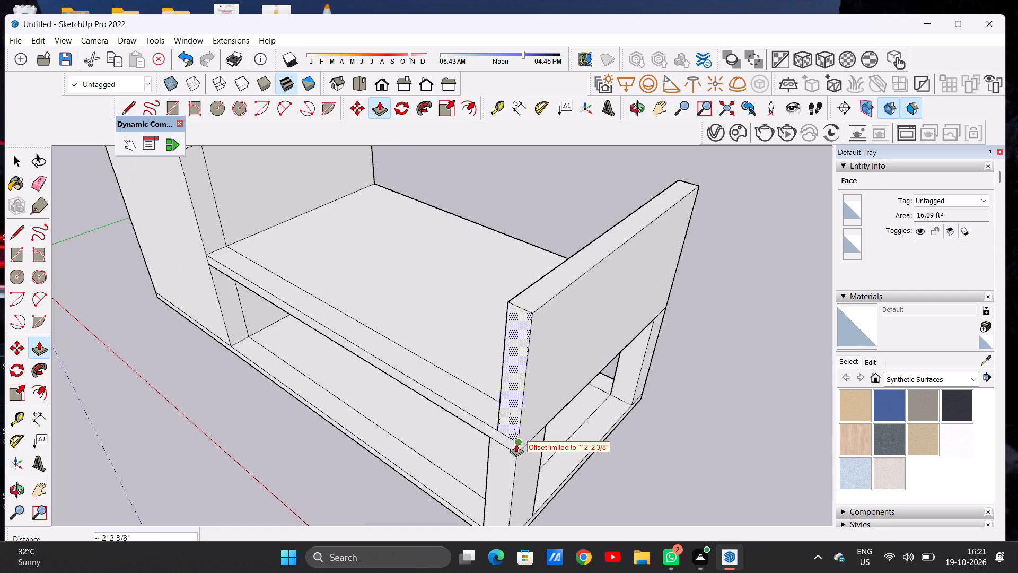
{"action": "left_click", "coordinate": [516, 444]}
{"action": "key", "text": "space"}
Examine the extended end wall and the open roof slab between it and the raised block.
{"action": "scroll", "coordinate": [554, 369], "scroll_direction": "down", "scroll_amount": 9}
{"action": "middle_click_drag", "start_coordinate": [454, 351], "coordinate": [455, 343]}
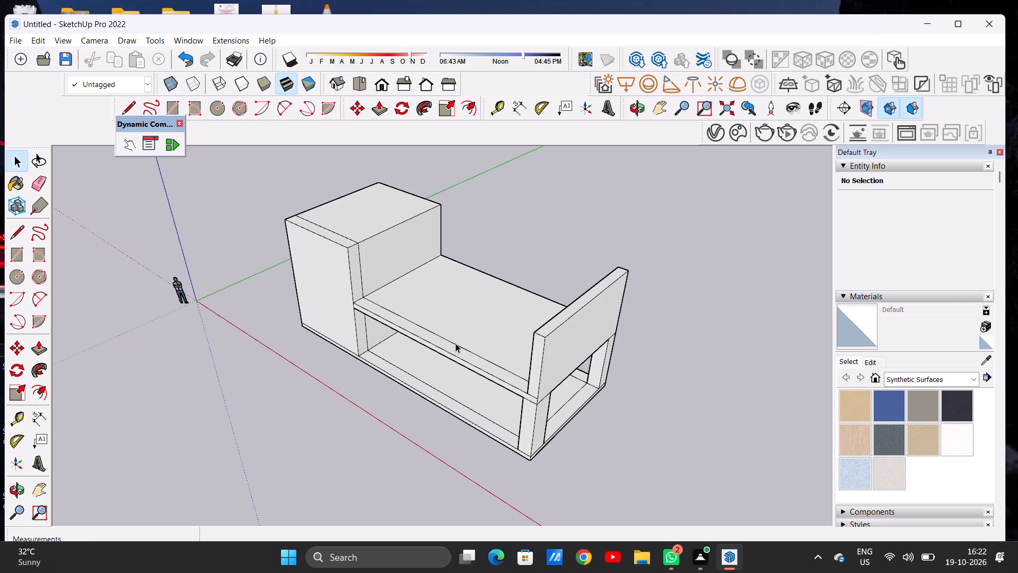
{"action": "scroll", "coordinate": [455, 343], "scroll_direction": "down", "scroll_amount": 4}
{"action": "scroll", "coordinate": [471, 318], "scroll_direction": "down", "scroll_amount": 18}
{"action": "scroll", "coordinate": [497, 331], "scroll_direction": "down", "scroll_amount": 8}
{"action": "scroll", "coordinate": [477, 332], "scroll_direction": "up", "scroll_amount": 7}
{"action": "middle_click_drag", "start_coordinate": [415, 311], "coordinate": [561, 351]}
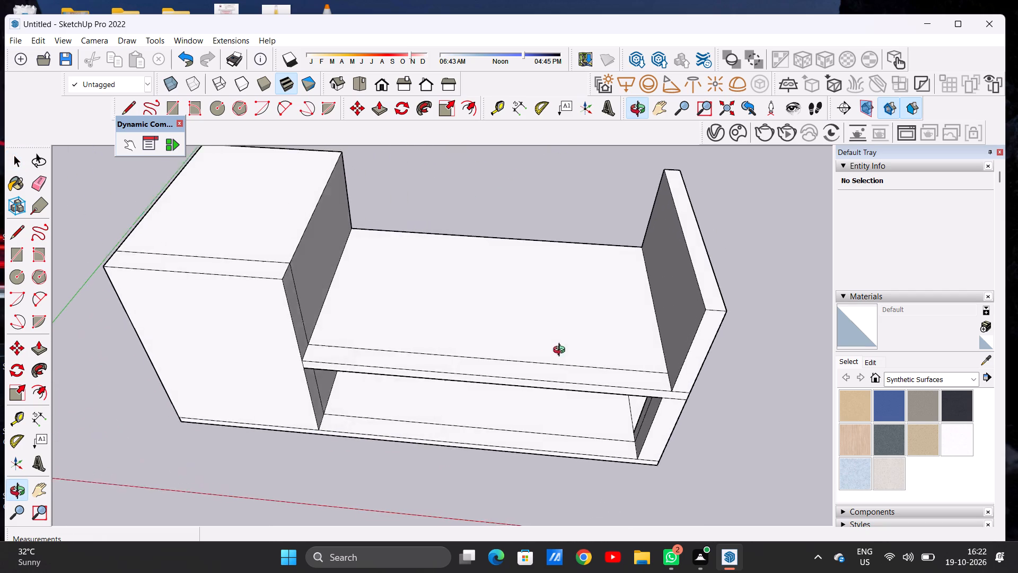
{"action": "middle_click_drag", "start_coordinate": [561, 351], "coordinate": [569, 362]}
{"action": "scroll", "coordinate": [424, 319], "scroll_direction": "down", "scroll_amount": 8}
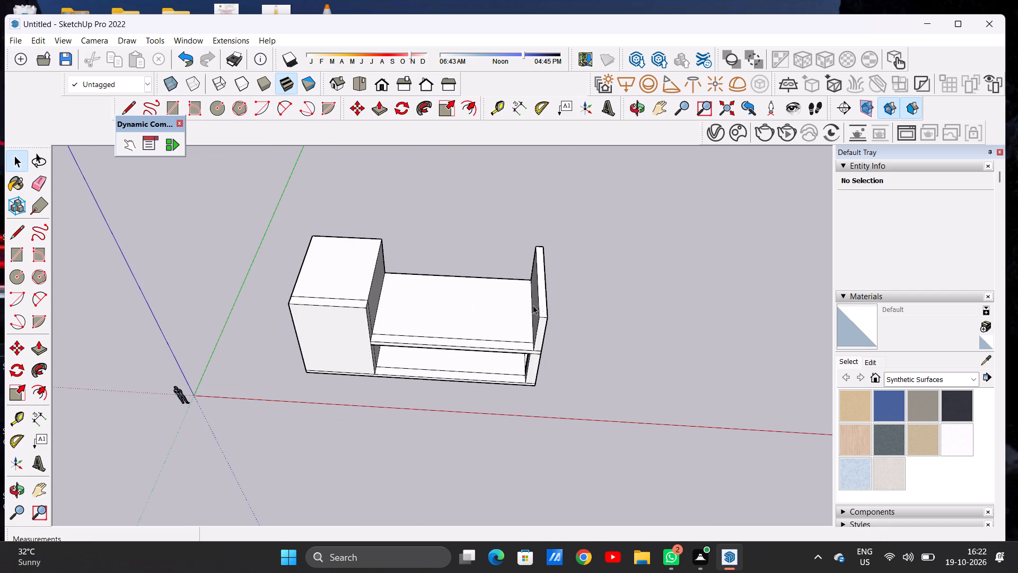
{"action": "scroll", "coordinate": [538, 305], "scroll_direction": "down", "scroll_amount": 4}
{"action": "scroll", "coordinate": [480, 306], "scroll_direction": "up", "scroll_amount": 5}
{"action": "scroll", "coordinate": [556, 314], "scroll_direction": "up", "scroll_amount": 6}
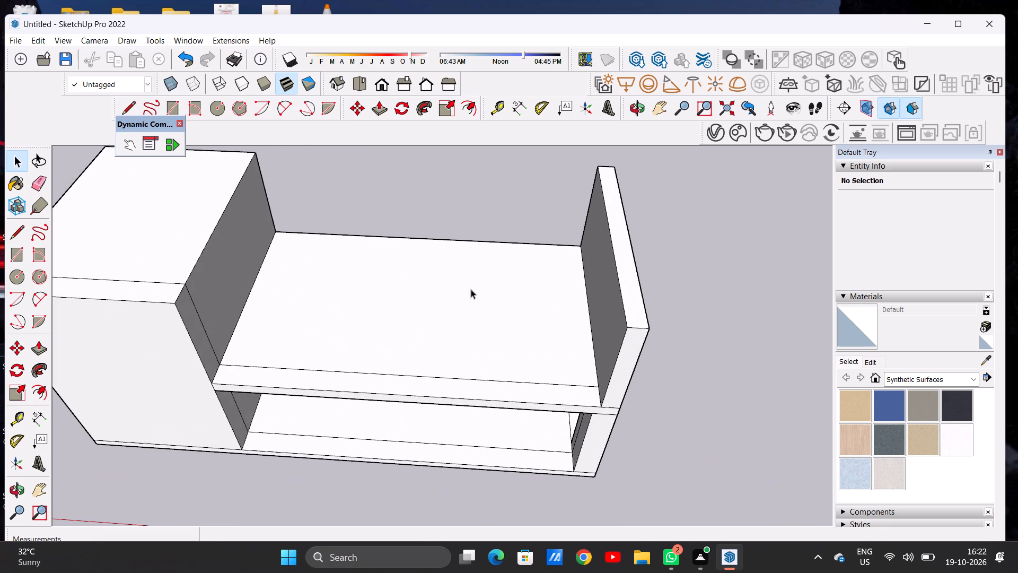
Draw a line about 34' 4" long across the low roof slab, parallel to its front edge, from the raised block to the end wall.
{"action": "middle_click_drag", "start_coordinate": [471, 289], "coordinate": [478, 338]}
{"action": "scroll", "coordinate": [498, 325], "scroll_direction": "down", "scroll_amount": 5}
{"action": "middle_click_drag", "start_coordinate": [485, 307], "coordinate": [494, 325]}
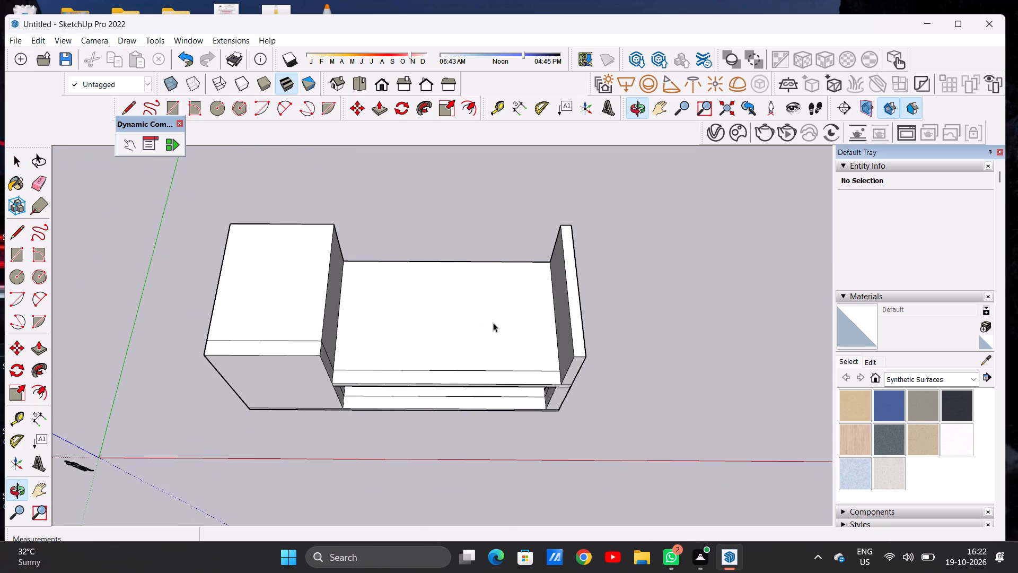
{"action": "scroll", "coordinate": [507, 296], "scroll_direction": "up", "scroll_amount": 2}
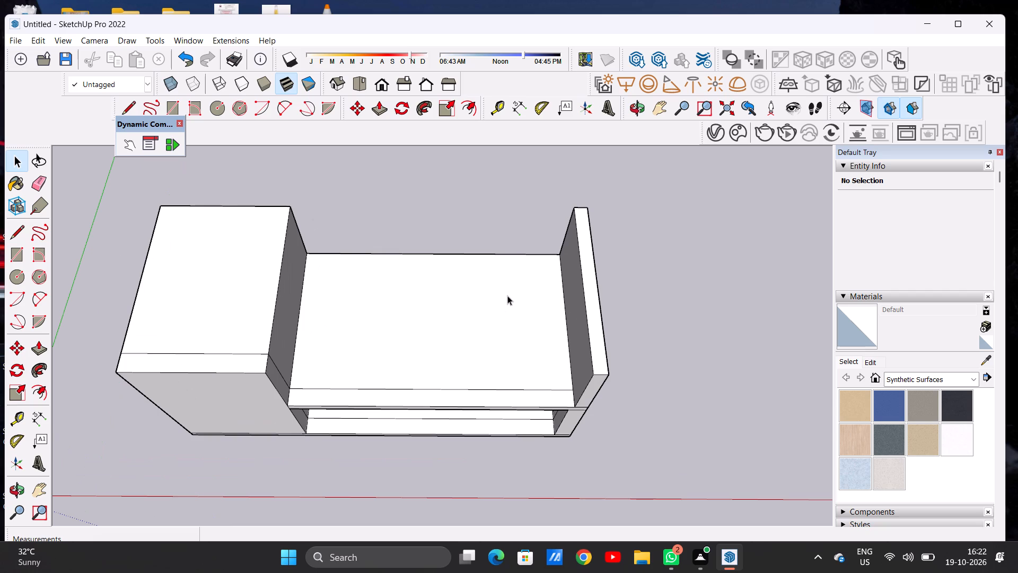
{"action": "key", "text": "l"}
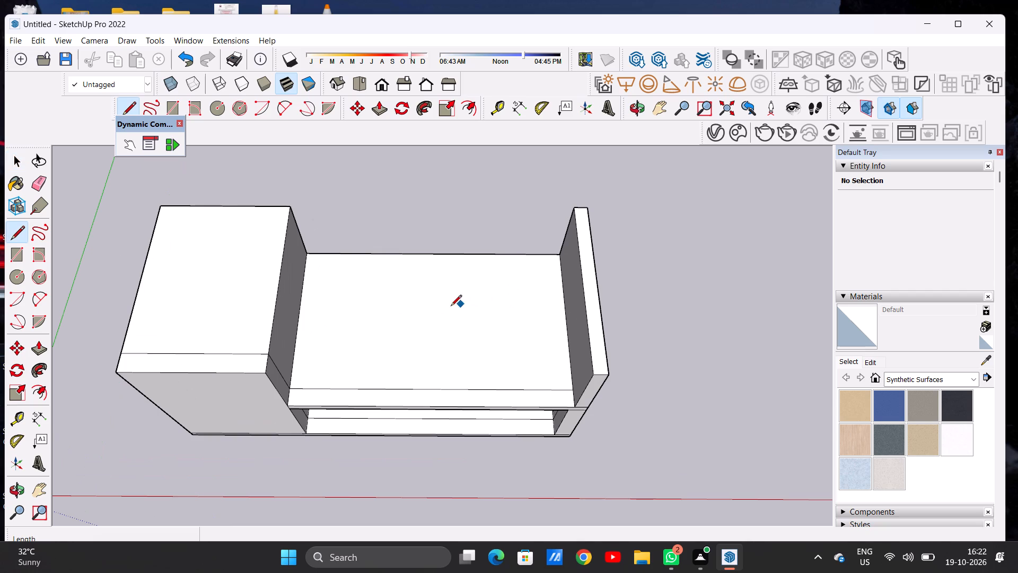
{"action": "left_click", "coordinate": [294, 337]}
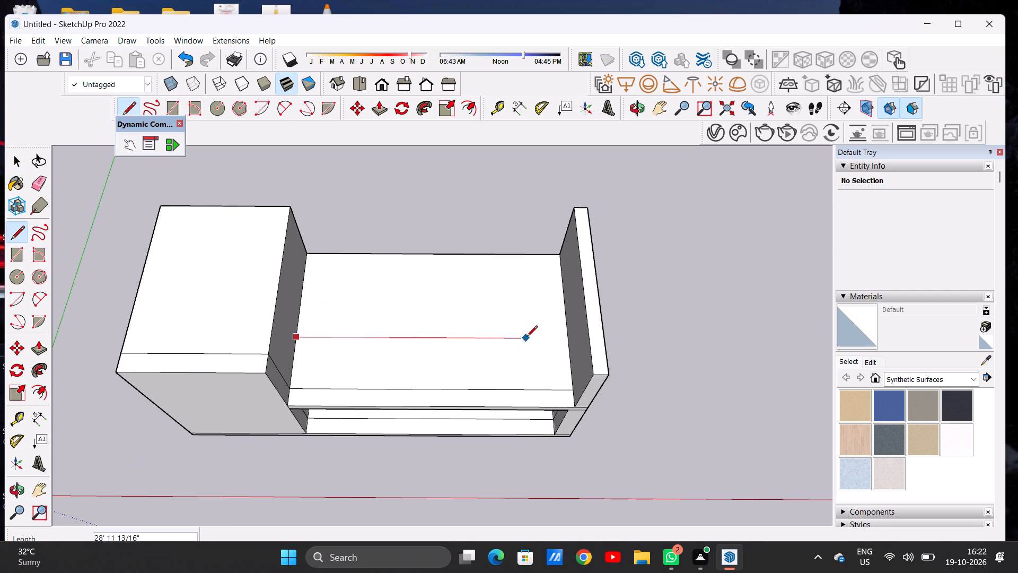
{"action": "left_click", "coordinate": [568, 336]}
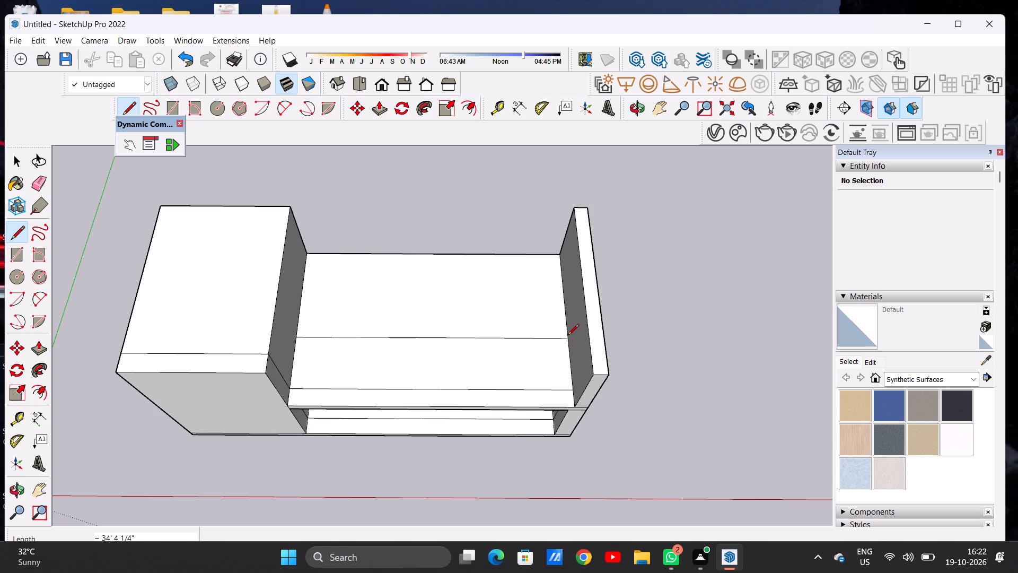
{"action": "key", "text": "space"}
Push/Pull the rear section of the low roof slab up 10', flush with the tops of the raised block and end wall.
{"action": "scroll", "coordinate": [438, 371], "scroll_direction": "down", "scroll_amount": 6}
{"action": "middle_click_drag", "start_coordinate": [460, 371], "coordinate": [461, 333]}
{"action": "scroll", "coordinate": [460, 331], "scroll_direction": "up", "scroll_amount": 4}
{"action": "key", "text": "p"}
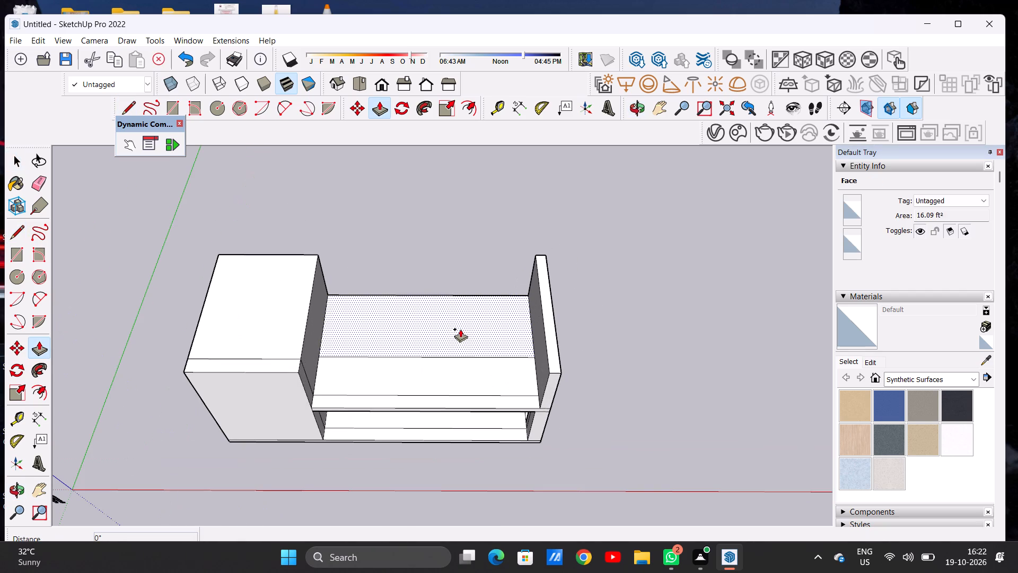
{"action": "left_click", "coordinate": [460, 329]}
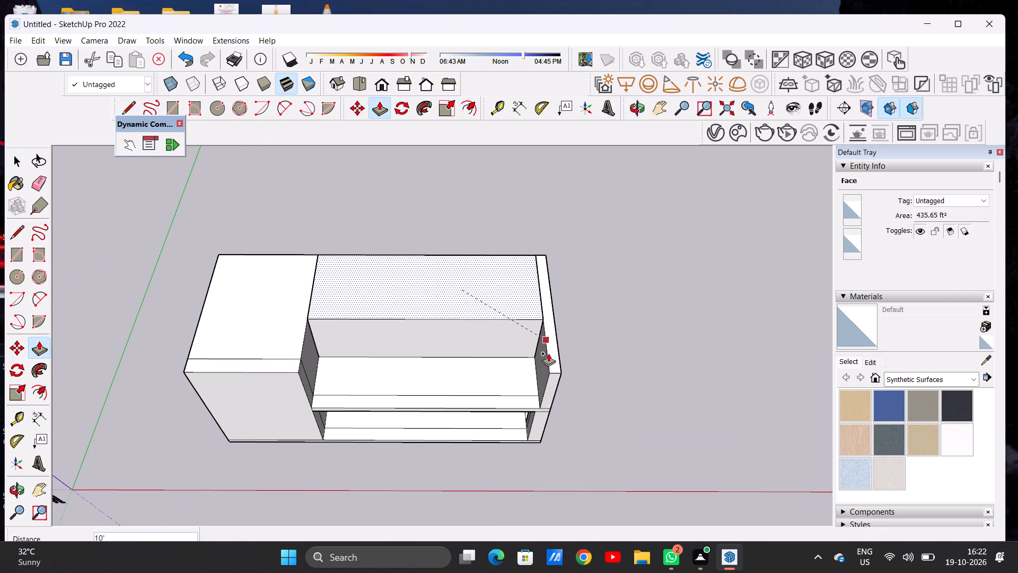
{"action": "left_click", "coordinate": [553, 376]}
{"action": "key", "text": "space"}
Examine the raised rear block and the recessed front balcony from the front and from above.
{"action": "scroll", "coordinate": [507, 304], "scroll_direction": "down", "scroll_amount": 8}
{"action": "middle_click_drag", "start_coordinate": [436, 332], "coordinate": [435, 301]}
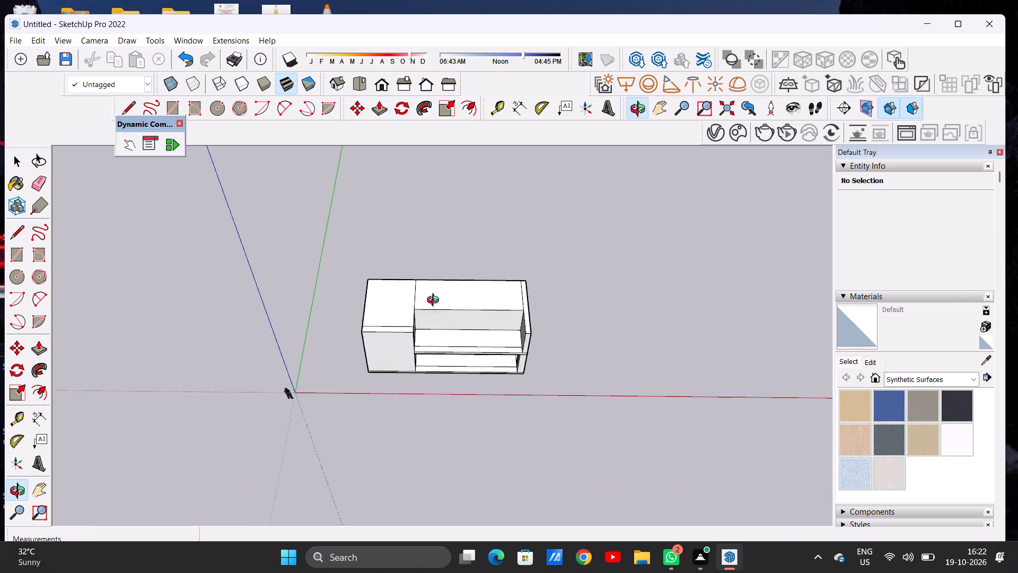
{"action": "middle_click_drag", "start_coordinate": [435, 301], "coordinate": [438, 247]}
{"action": "scroll", "coordinate": [432, 297], "scroll_direction": "up", "scroll_amount": 8}
{"action": "middle_click_drag", "start_coordinate": [463, 335], "coordinate": [459, 233]}
{"action": "scroll", "coordinate": [478, 333], "scroll_direction": "up", "scroll_amount": 1}
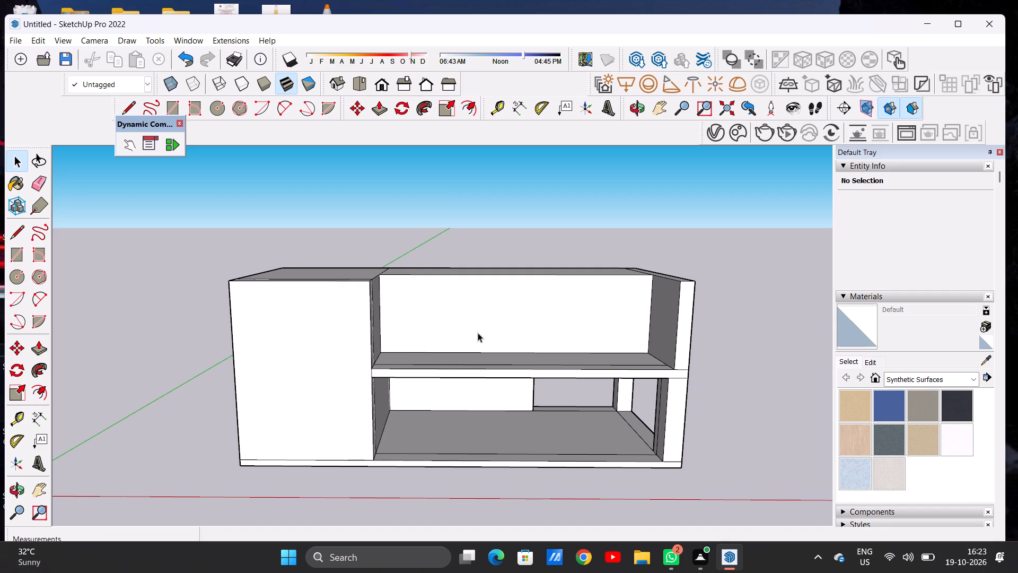
{"action": "scroll", "coordinate": [561, 333], "scroll_direction": "down", "scroll_amount": 4}
{"action": "scroll", "coordinate": [567, 321], "scroll_direction": "up", "scroll_amount": 5}
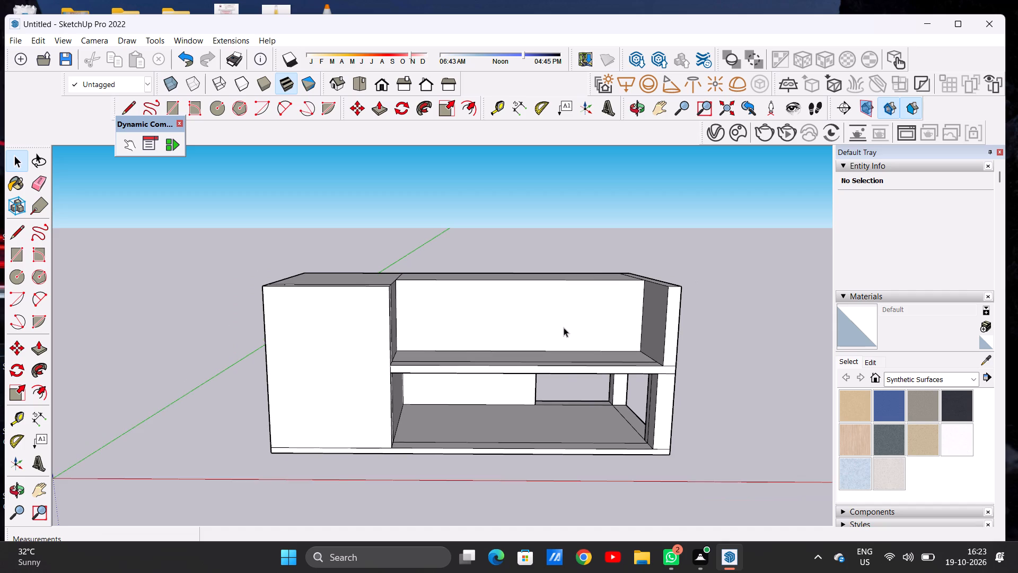
{"action": "scroll", "coordinate": [566, 315], "scroll_direction": "up", "scroll_amount": 1}
{"action": "scroll", "coordinate": [585, 302], "scroll_direction": "down", "scroll_amount": 6}
{"action": "middle_click_drag", "start_coordinate": [585, 302], "coordinate": [585, 428]}
{"action": "scroll", "coordinate": [593, 394], "scroll_direction": "up", "scroll_amount": 4}
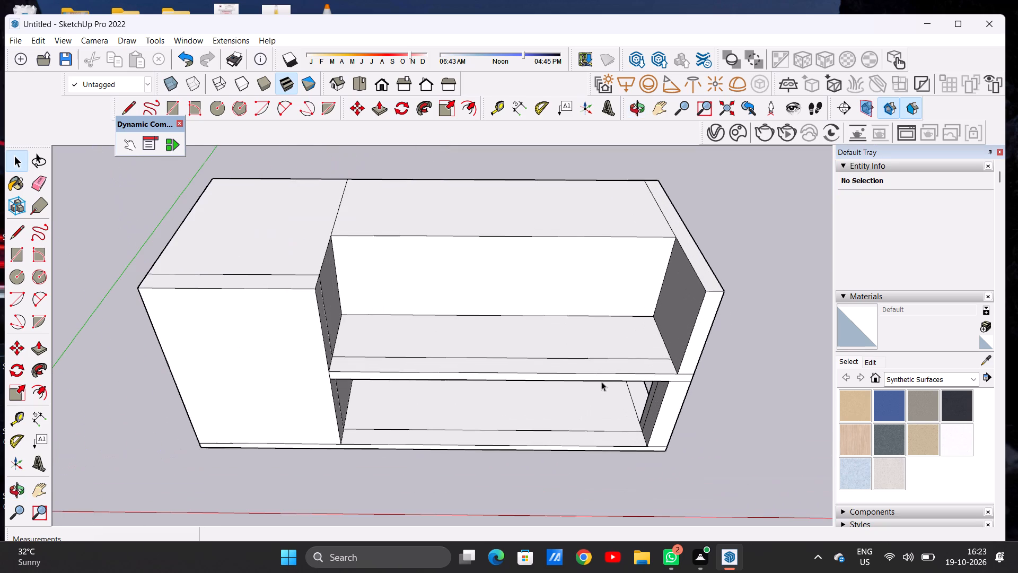
Examine the recessed first-floor balcony and its back wall from the front and from above.
{"action": "scroll", "coordinate": [601, 381], "scroll_direction": "up", "scroll_amount": 1}
{"action": "scroll", "coordinate": [480, 387], "scroll_direction": "down", "scroll_amount": 3}
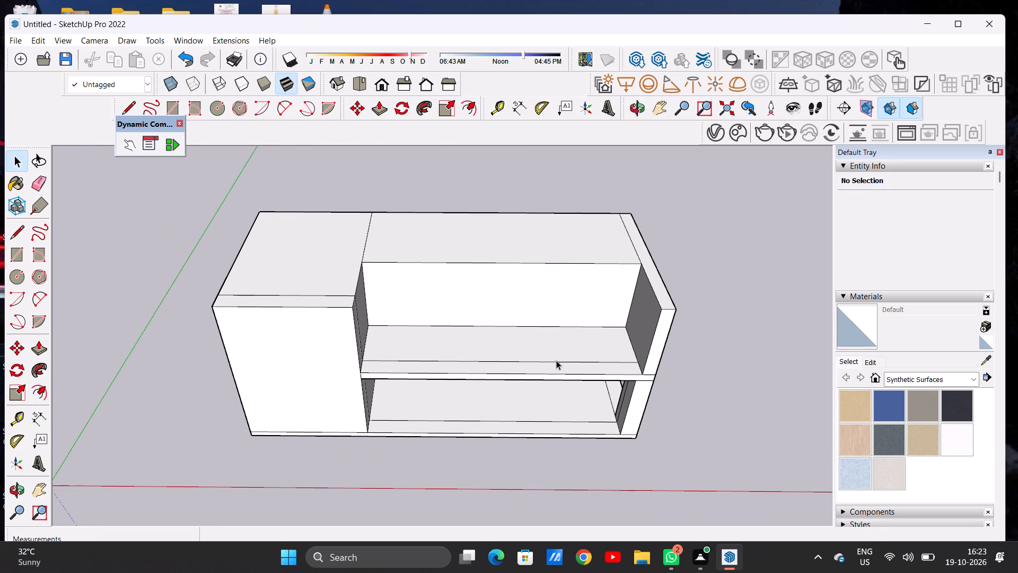
{"action": "scroll", "coordinate": [528, 279], "scroll_direction": "up", "scroll_amount": 2}
{"action": "middle_click_drag", "start_coordinate": [510, 314], "coordinate": [510, 226]}
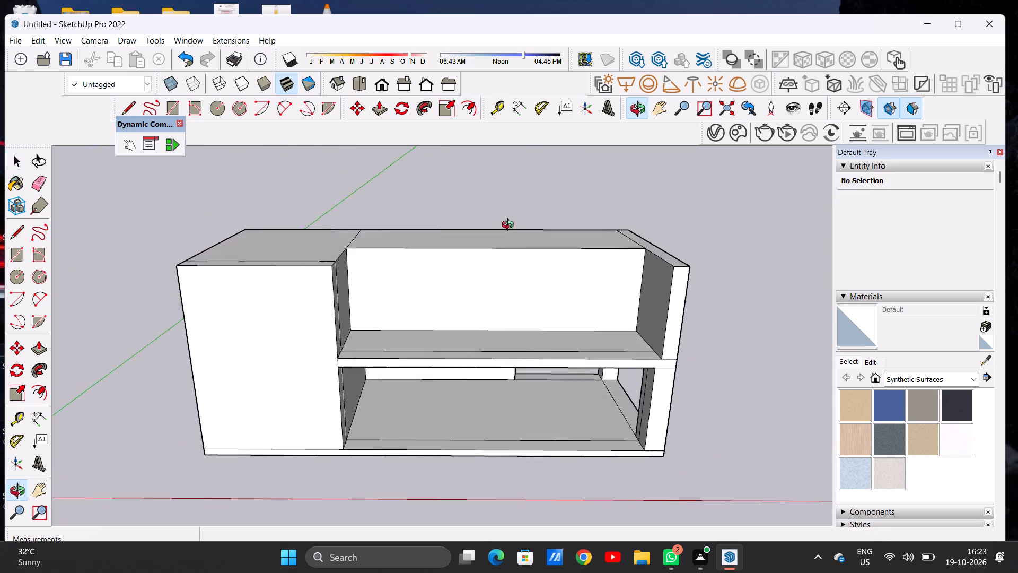
{"action": "middle_click_drag", "start_coordinate": [510, 226], "coordinate": [505, 184]}
{"action": "scroll", "coordinate": [611, 300], "scroll_direction": "up", "scroll_amount": 3}
{"action": "middle_click_drag", "start_coordinate": [517, 230], "coordinate": [546, 396]}
{"action": "scroll", "coordinate": [459, 277], "scroll_direction": "down", "scroll_amount": 2}
{"action": "scroll", "coordinate": [656, 362], "scroll_direction": "up", "scroll_amount": 3}
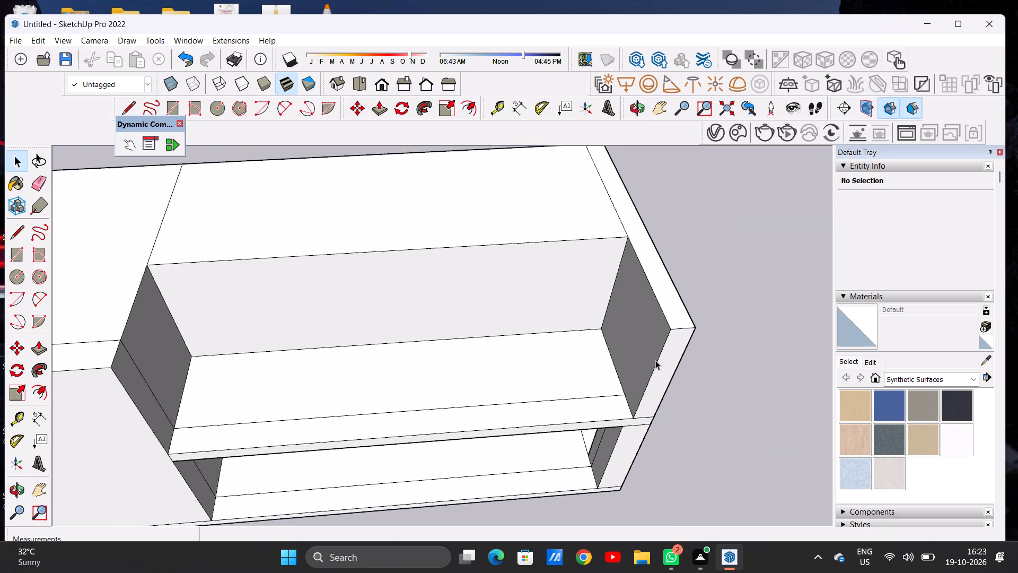
{"action": "scroll", "coordinate": [655, 360], "scroll_direction": "up", "scroll_amount": 1}
{"action": "scroll", "coordinate": [549, 315], "scroll_direction": "down", "scroll_amount": 8}
{"action": "middle_click_drag", "start_coordinate": [525, 339], "coordinate": [496, 212]}
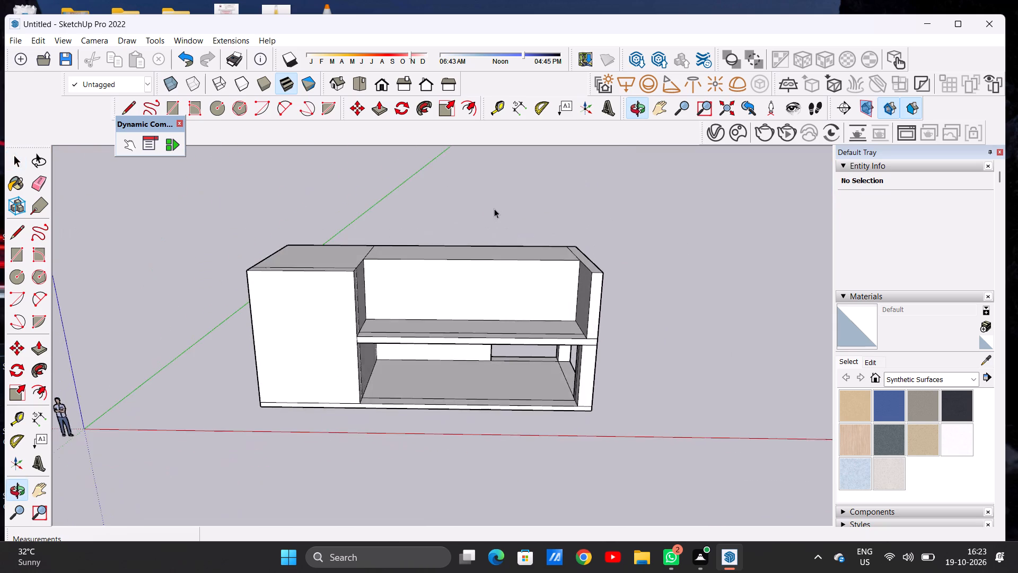
Draw a door outline about 8' 8" square on the balcony's back wall, rising from the floor near the raised block.
{"action": "scroll", "coordinate": [323, 304], "scroll_direction": "up", "scroll_amount": 3}
{"action": "middle_click_drag", "start_coordinate": [461, 305], "coordinate": [471, 235]}
{"action": "scroll", "coordinate": [468, 253], "scroll_direction": "up", "scroll_amount": 5}
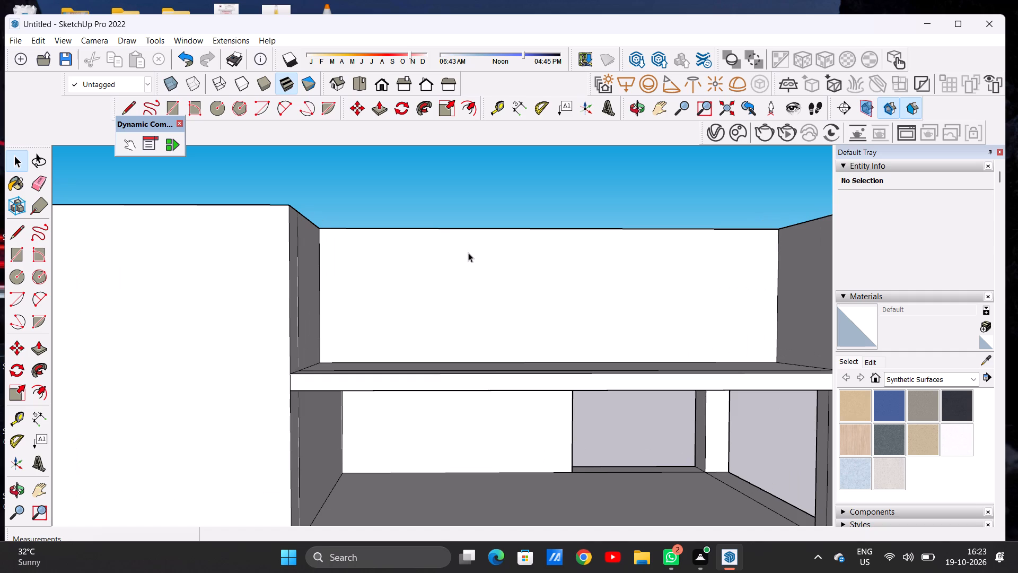
{"action": "key", "text": "r"}
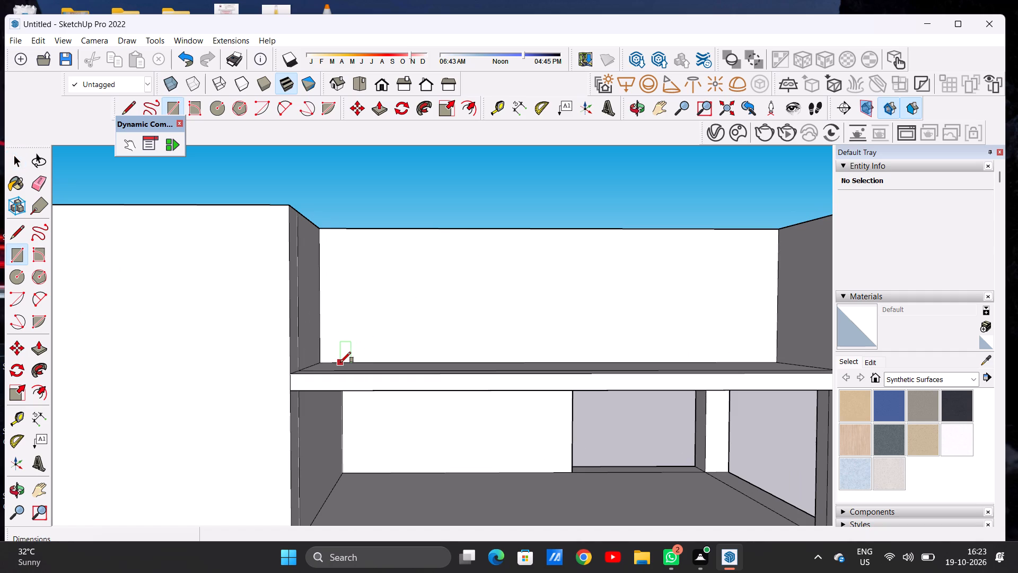
{"action": "left_click", "coordinate": [340, 362]}
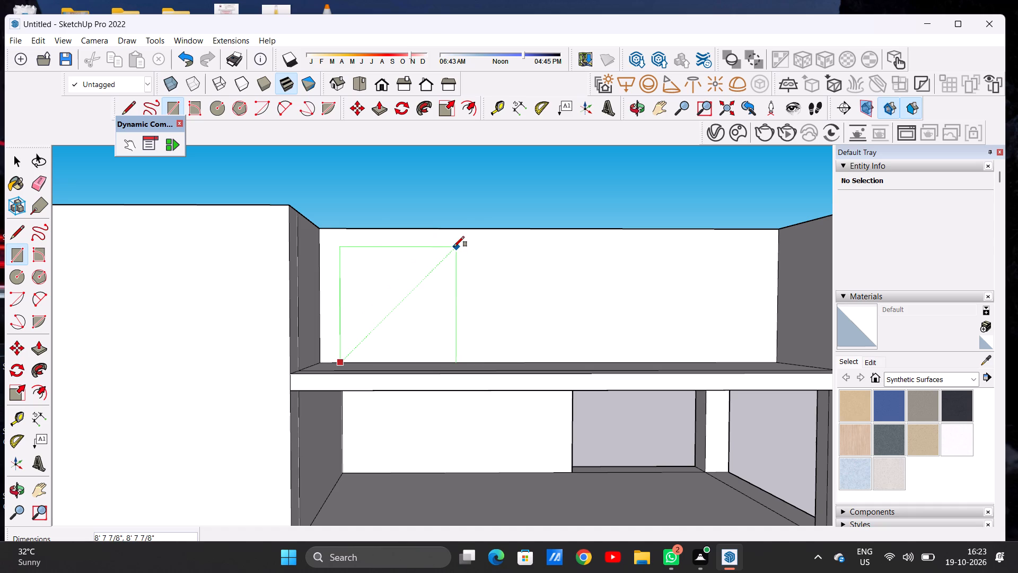
{"action": "left_click", "coordinate": [454, 247]}
{"action": "key", "text": "space"}
Offset the door outline inward by about 5" to form its frame.
{"action": "middle_click_drag", "start_coordinate": [423, 274], "coordinate": [422, 401]}
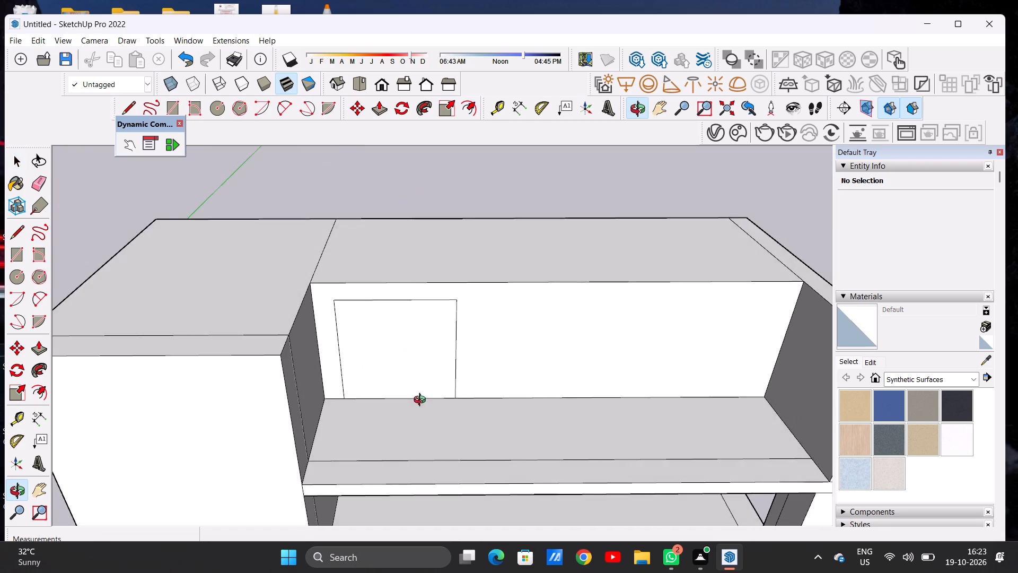
{"action": "middle_click_drag", "start_coordinate": [422, 401], "coordinate": [422, 312]}
{"action": "middle_click", "coordinate": [422, 312]}
{"action": "scroll", "coordinate": [390, 356], "scroll_direction": "up", "scroll_amount": 2}
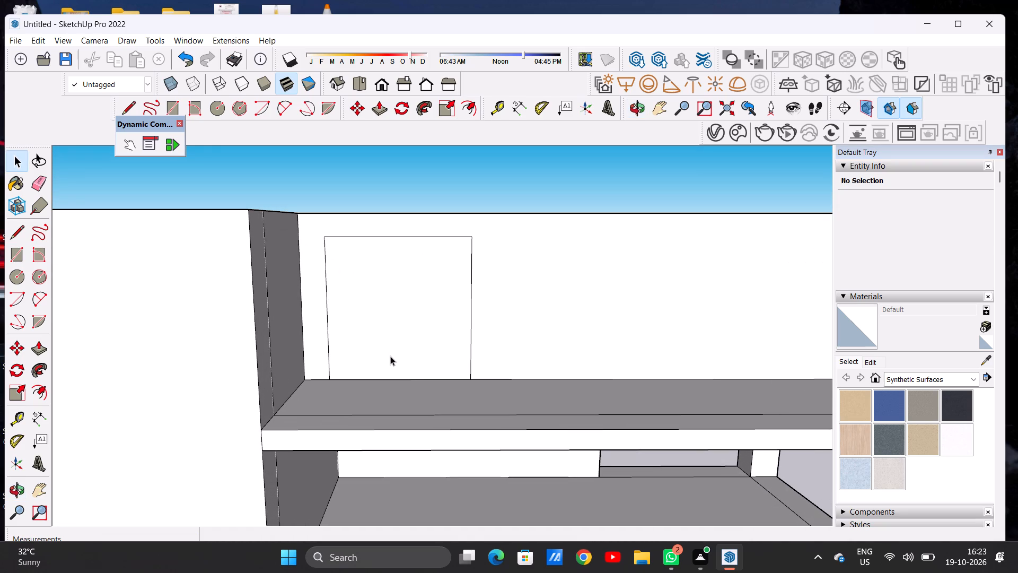
{"action": "key", "text": "l"}
{"action": "key", "text": "space"}
{"action": "type", "text": "OF"}
{"action": "left_click", "coordinate": [382, 270]}
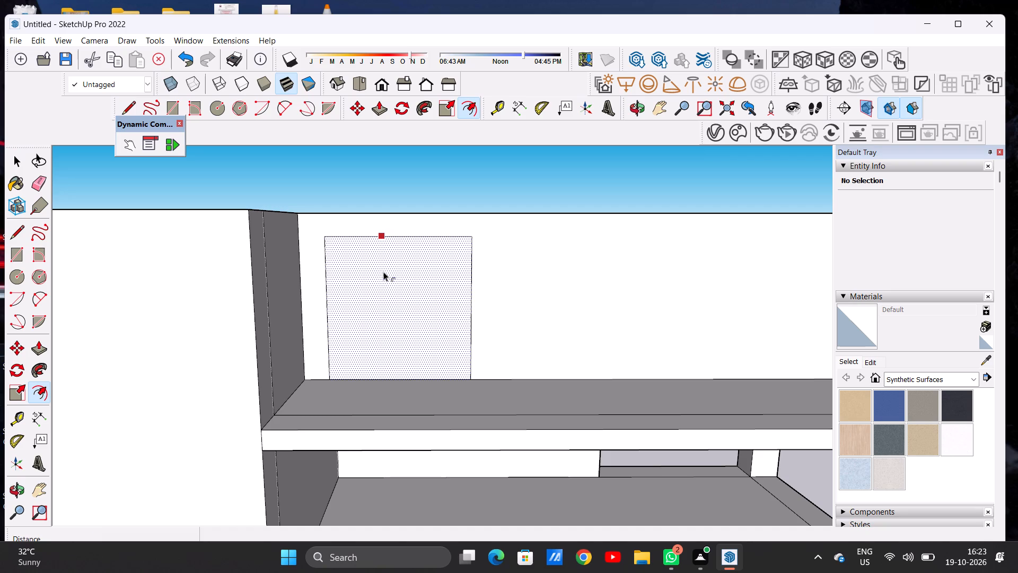
{"action": "left_click", "coordinate": [379, 244]}
{"action": "key", "text": "space"}
Draw two closely spaced vertical lines about 7' 10" long inside the door frame as an off-centre mullion.
{"action": "type", "text": "L"}
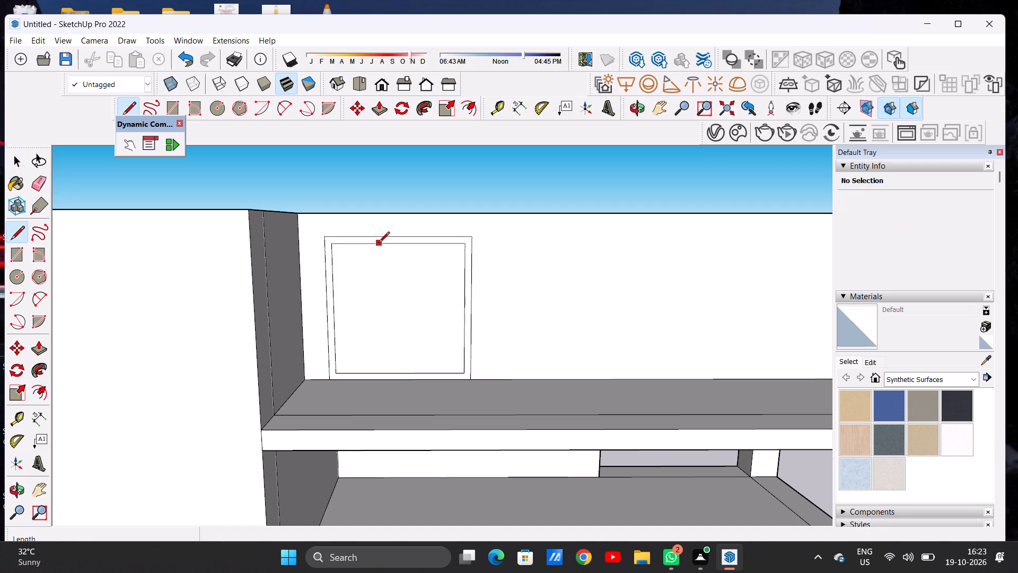
{"action": "left_click", "coordinate": [379, 244]}
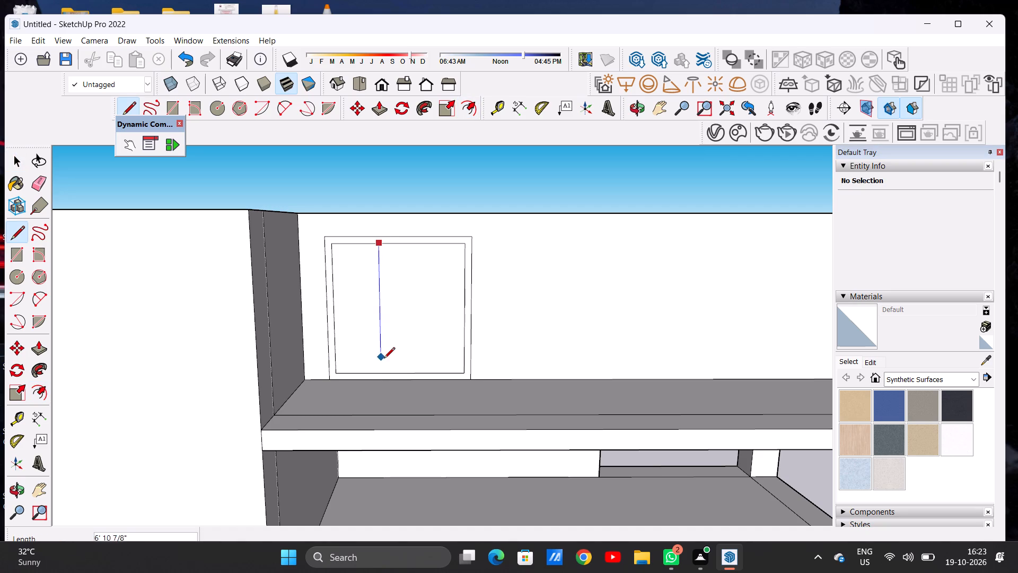
{"action": "left_click", "coordinate": [383, 371]}
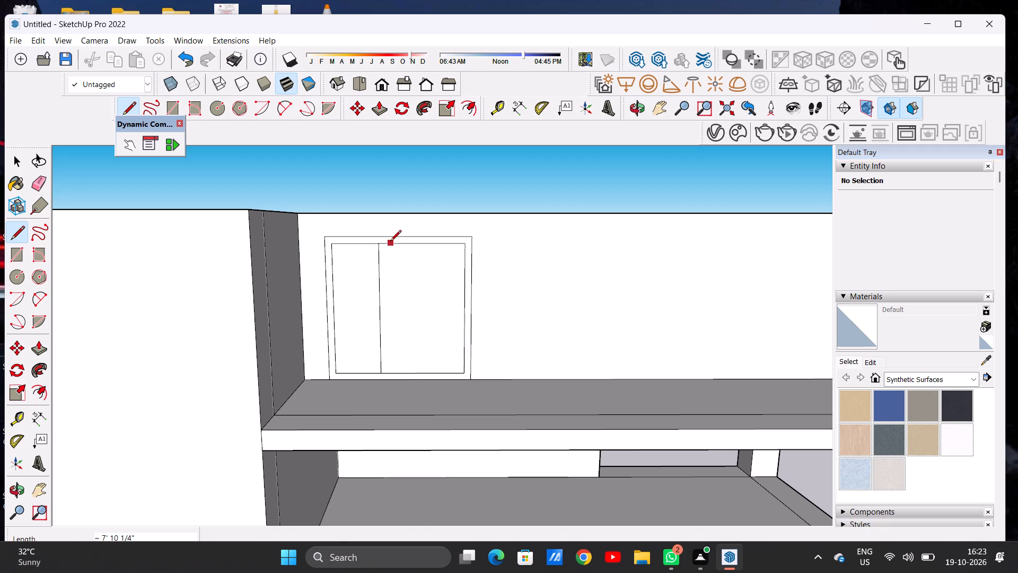
{"action": "scroll", "coordinate": [380, 242], "scroll_direction": "up", "scroll_amount": 6}
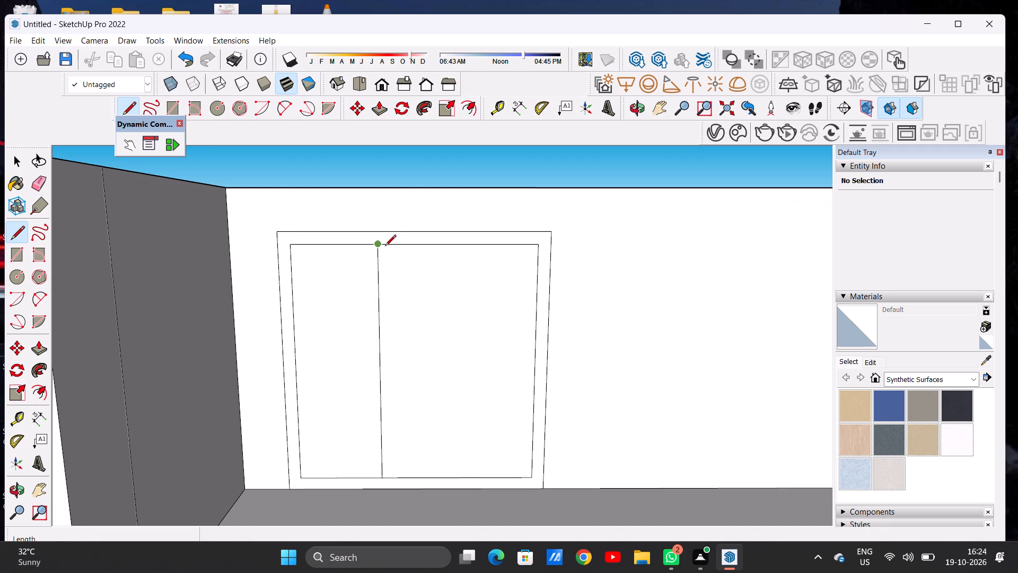
{"action": "left_click", "coordinate": [388, 241]}
{"action": "scroll", "coordinate": [390, 267], "scroll_direction": "down", "scroll_amount": 15}
{"action": "scroll", "coordinate": [398, 322], "scroll_direction": "up", "scroll_amount": 11}
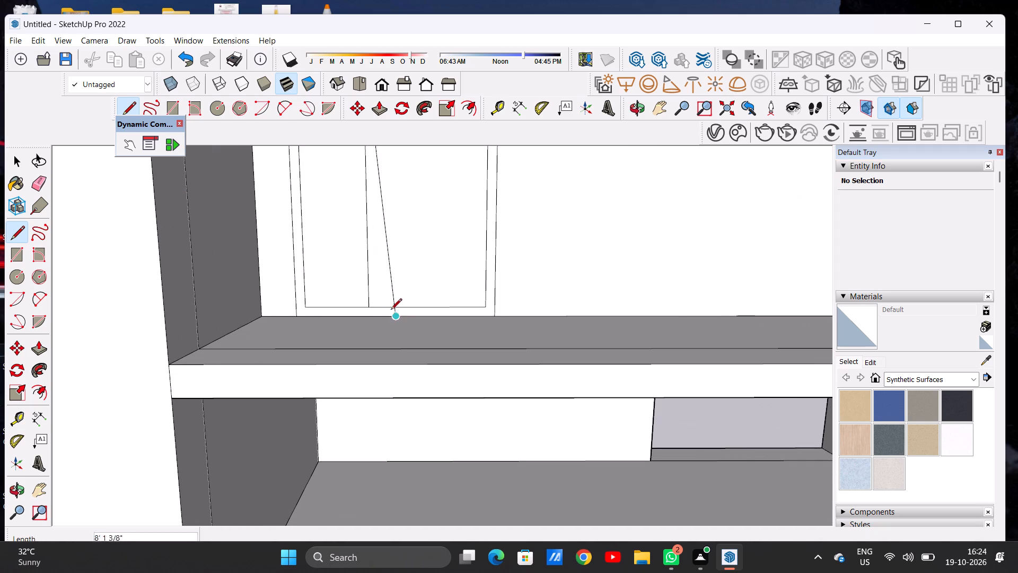
{"action": "left_click", "coordinate": [379, 308]}
{"action": "key", "text": "space"}
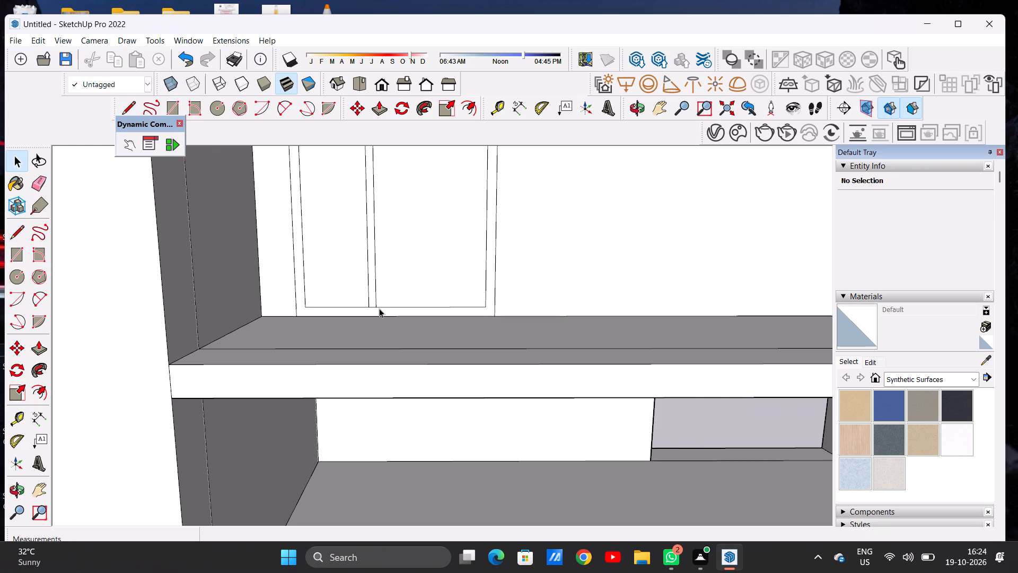
Move the mullion line beside the wider door panel about 15/16" toward that panel, widening the mullion.
{"action": "scroll", "coordinate": [379, 308], "scroll_direction": "down", "scroll_amount": 14}
{"action": "scroll", "coordinate": [379, 303], "scroll_direction": "up", "scroll_amount": 7}
{"action": "scroll", "coordinate": [356, 310], "scroll_direction": "down", "scroll_amount": 3}
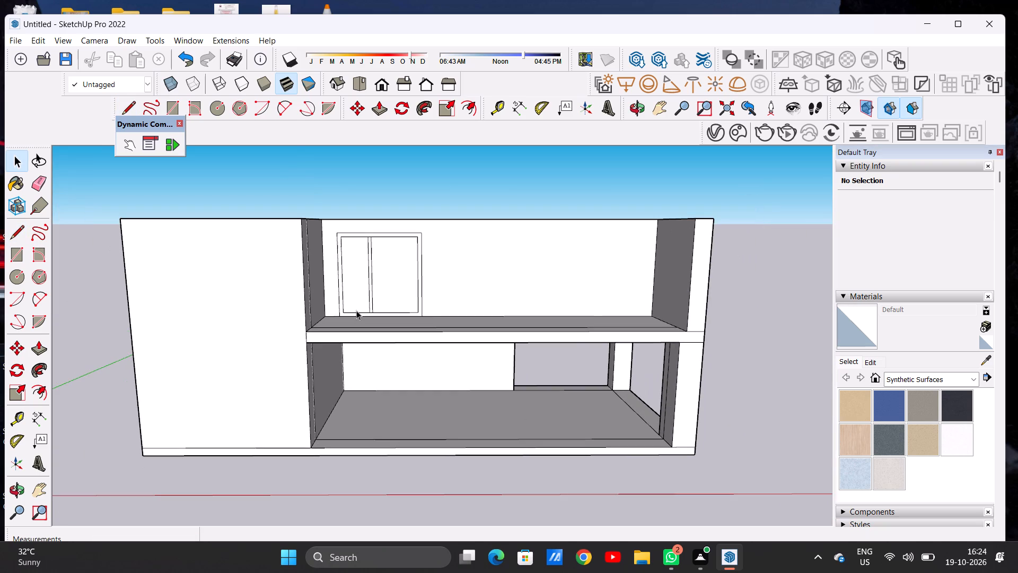
{"action": "scroll", "coordinate": [371, 304], "scroll_direction": "up", "scroll_amount": 11}
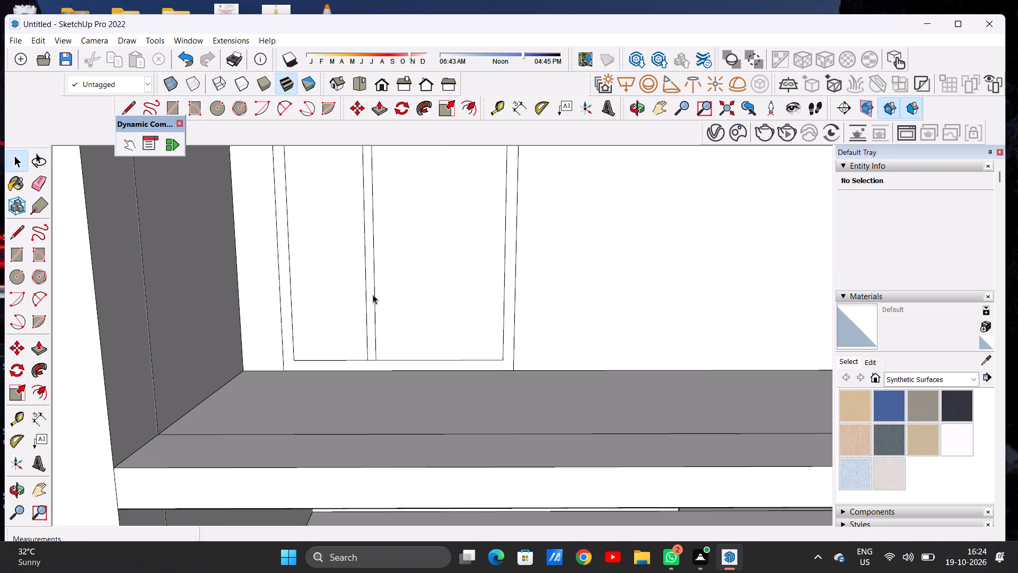
{"action": "left_click", "coordinate": [373, 299]}
{"action": "key", "text": "m"}
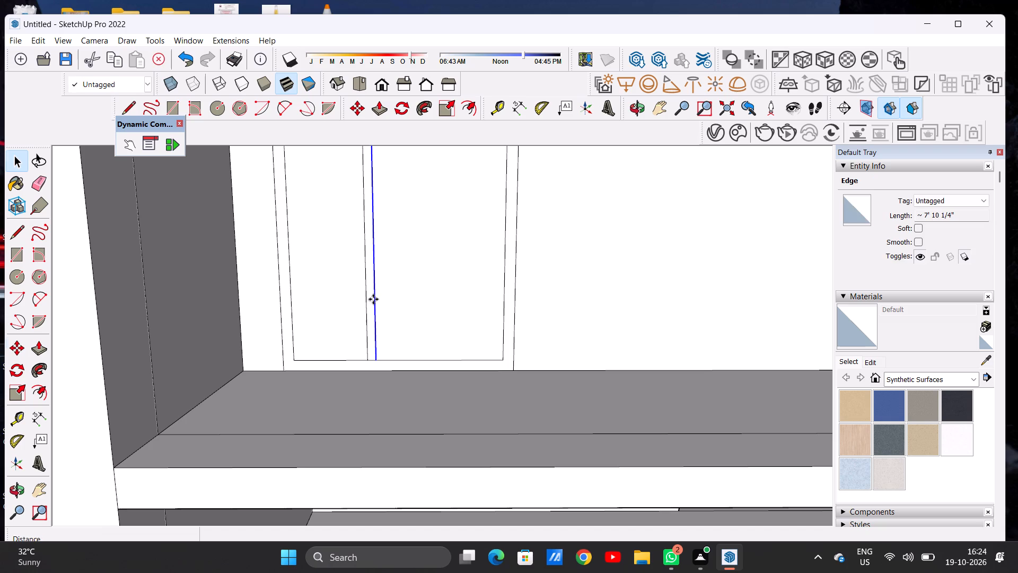
{"action": "left_click", "coordinate": [379, 360]}
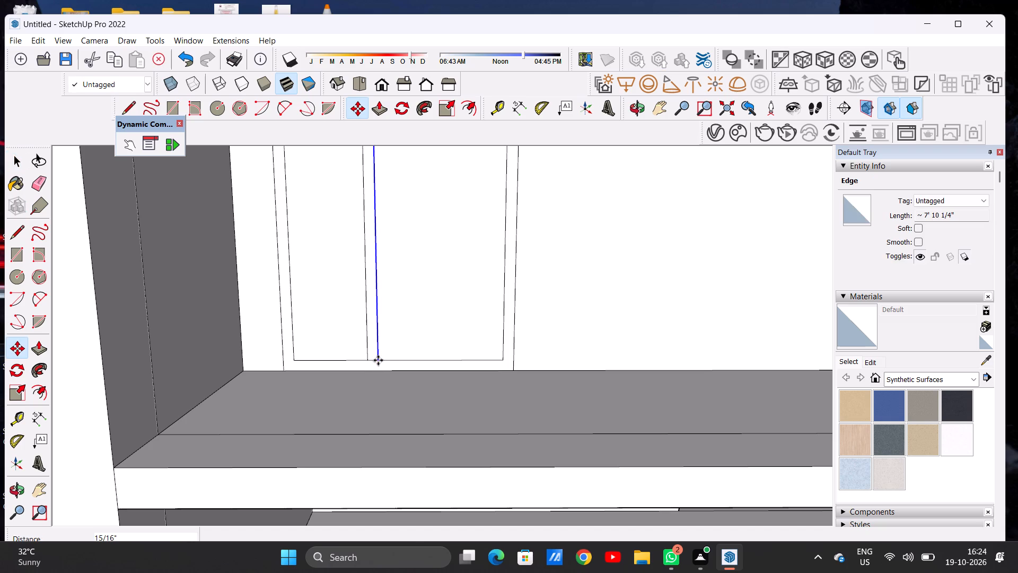
{"action": "left_click", "coordinate": [378, 360]}
{"action": "key", "text": "space"}
{"action": "scroll", "coordinate": [377, 335], "scroll_direction": "down", "scroll_amount": 4}
{"action": "scroll", "coordinate": [377, 335], "scroll_direction": "up", "scroll_amount": 1}
{"action": "scroll", "coordinate": [377, 335], "scroll_direction": "down", "scroll_amount": 8}
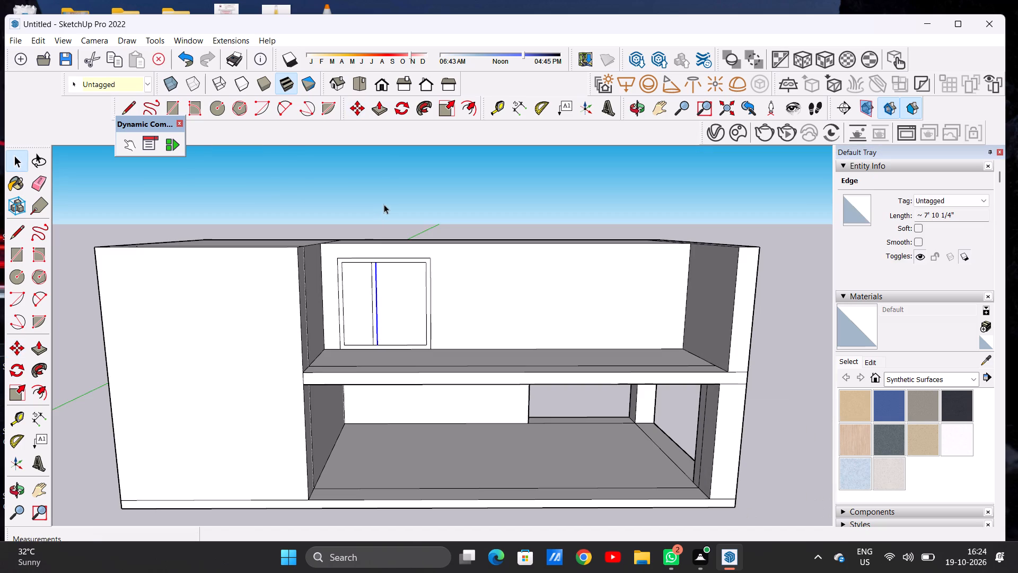
{"action": "left_click", "coordinate": [384, 204]}
Draw a small window rectangle about 2' 9" high by 2' 2 1/2" wide beside the door, near the top of the wall.
{"action": "scroll", "coordinate": [375, 259], "scroll_direction": "up", "scroll_amount": 20}
{"action": "scroll", "coordinate": [375, 259], "scroll_direction": "up", "scroll_amount": 2}
{"action": "scroll", "coordinate": [383, 270], "scroll_direction": "down", "scroll_amount": 14}
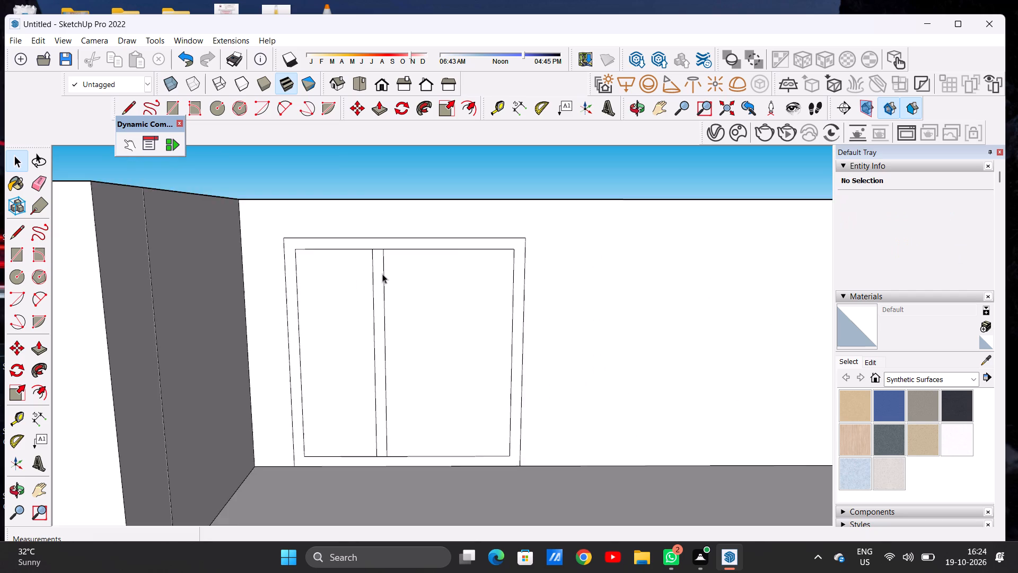
{"action": "scroll", "coordinate": [382, 274], "scroll_direction": "down", "scroll_amount": 11}
{"action": "scroll", "coordinate": [297, 338], "scroll_direction": "down", "scroll_amount": 5}
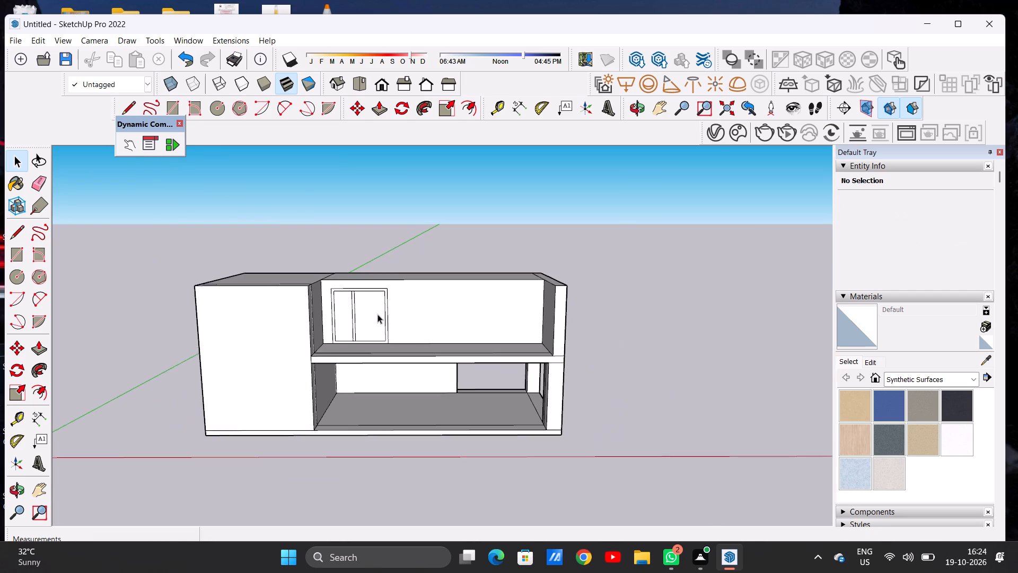
{"action": "scroll", "coordinate": [414, 294], "scroll_direction": "up", "scroll_amount": 7}
{"action": "scroll", "coordinate": [451, 275], "scroll_direction": "down", "scroll_amount": 5}
{"action": "scroll", "coordinate": [402, 329], "scroll_direction": "up", "scroll_amount": 4}
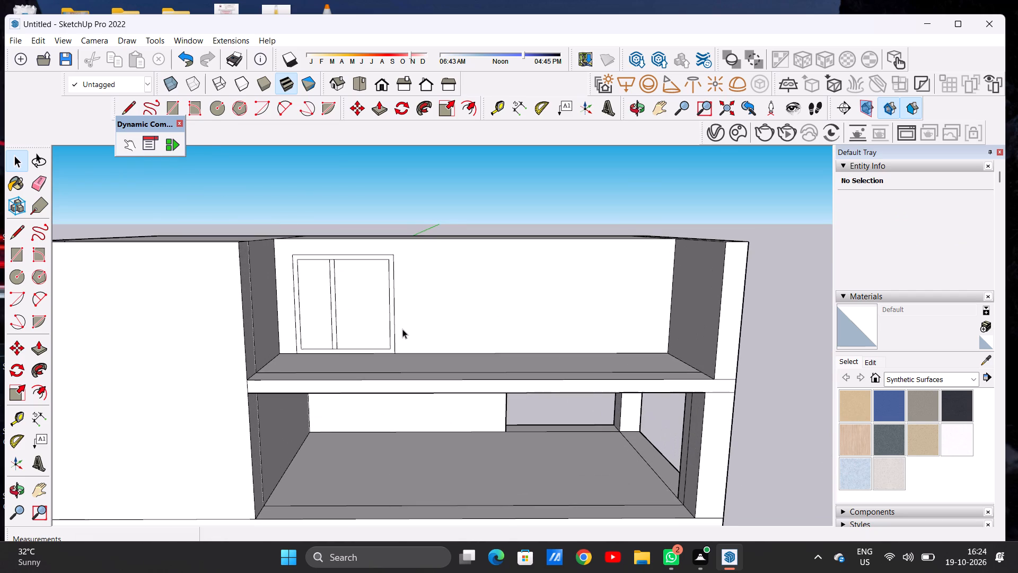
{"action": "key", "text": "r"}
{"action": "scroll", "coordinate": [411, 254], "scroll_direction": "up", "scroll_amount": 2}
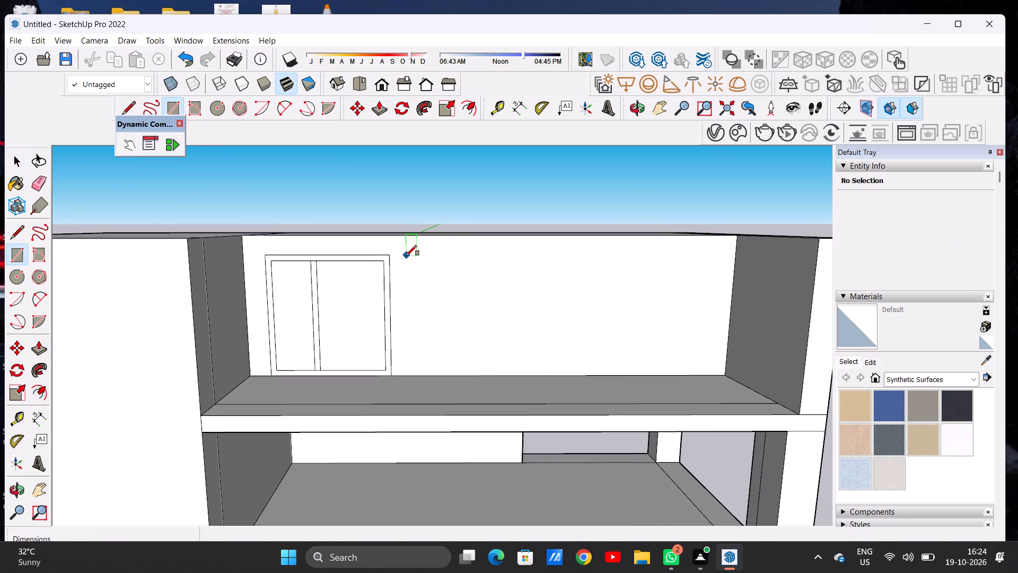
{"action": "left_click", "coordinate": [406, 250]}
{"action": "left_click", "coordinate": [437, 290]}
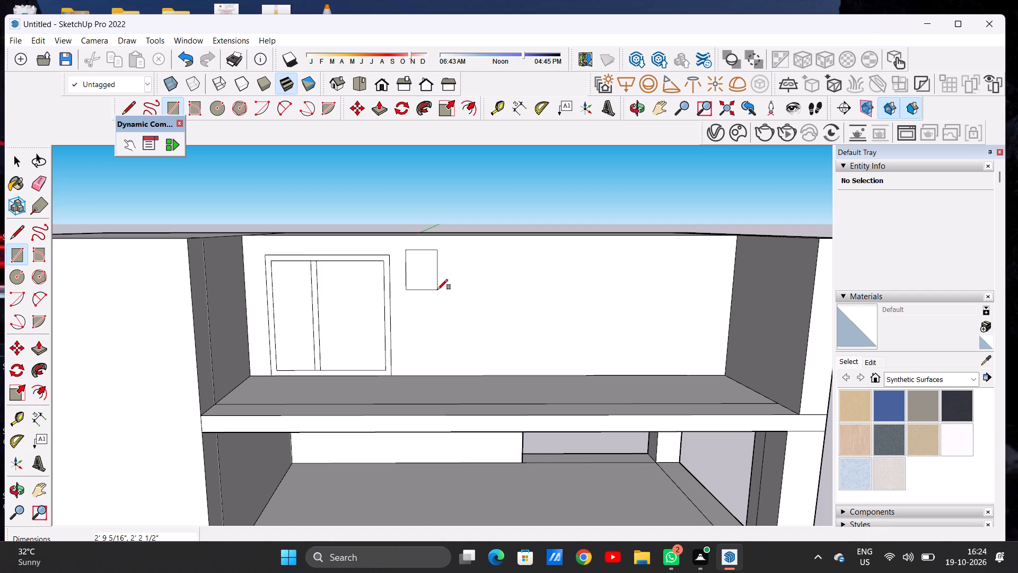
{"action": "key", "text": "space"}
Offset the small window rectangle inward by about 4" to form its frame.
{"action": "type", "text": "OF"}
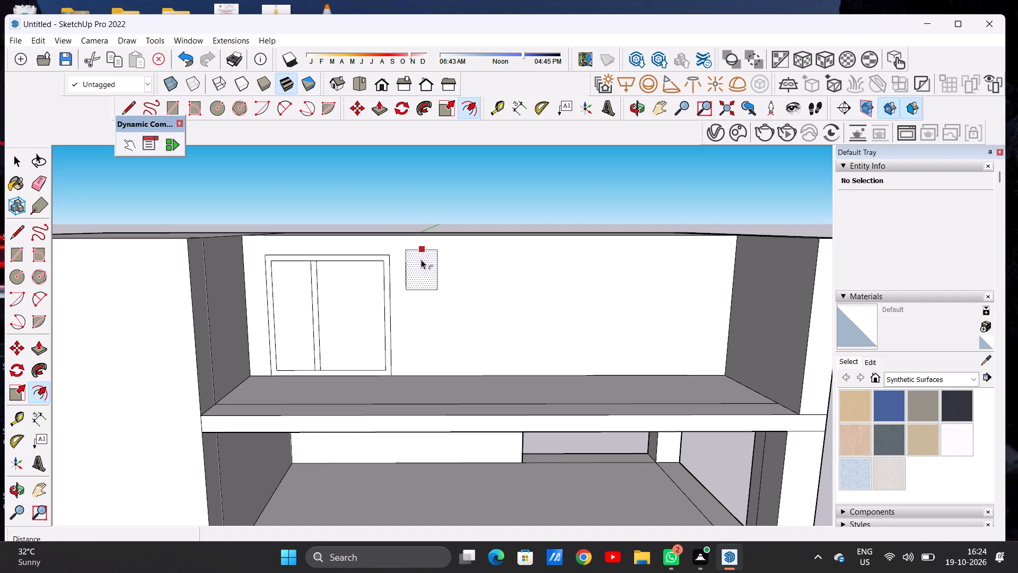
{"action": "left_click", "coordinate": [421, 259]}
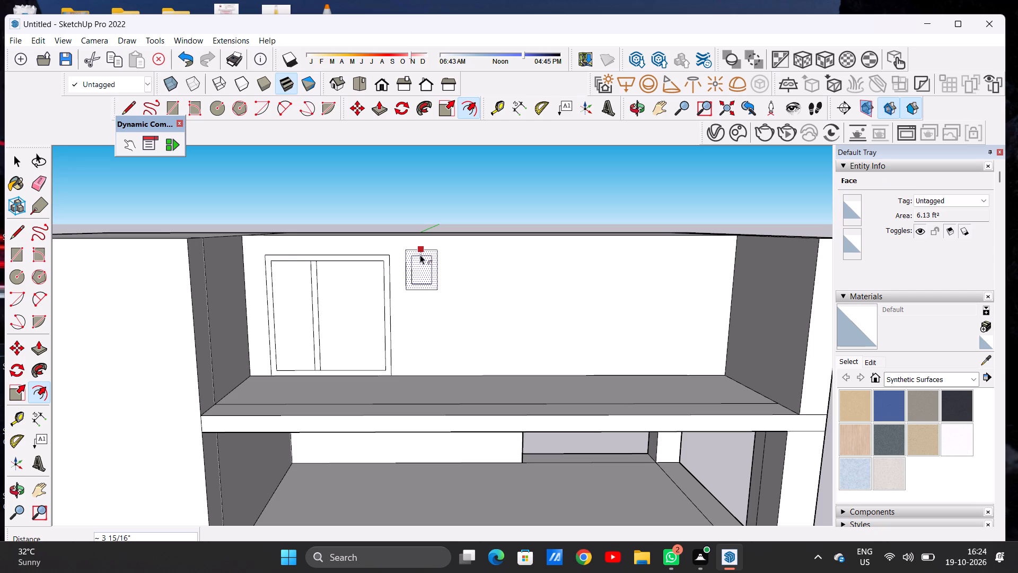
{"action": "left_click", "coordinate": [420, 255]}
{"action": "key", "text": "space"}
{"action": "left_click", "coordinate": [448, 206]}
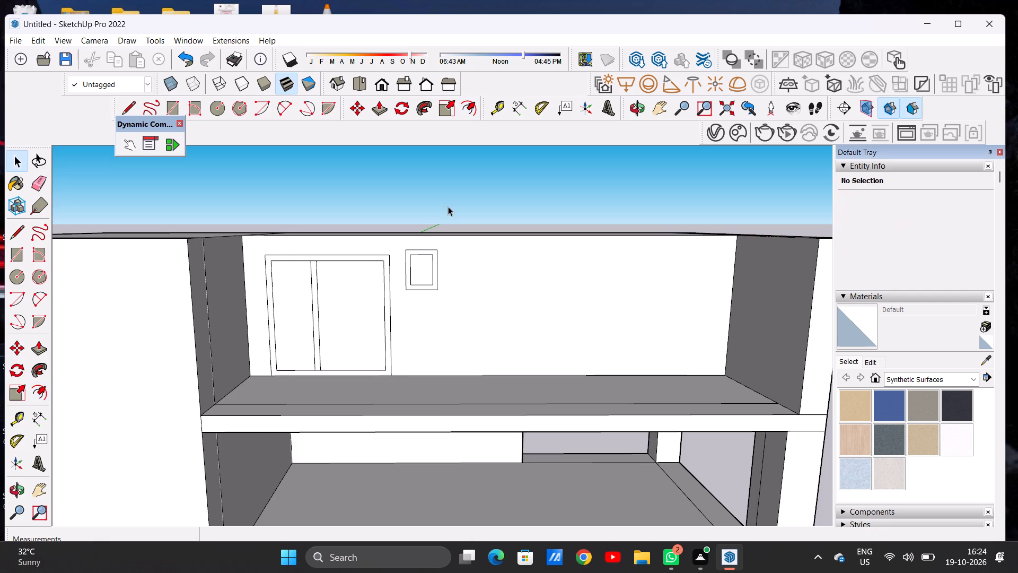
Examine the building with its door and window outlines from above and at an angle.
{"action": "scroll", "coordinate": [452, 374], "scroll_direction": "down", "scroll_amount": 12}
{"action": "middle_click_drag", "start_coordinate": [468, 353], "coordinate": [472, 447]}
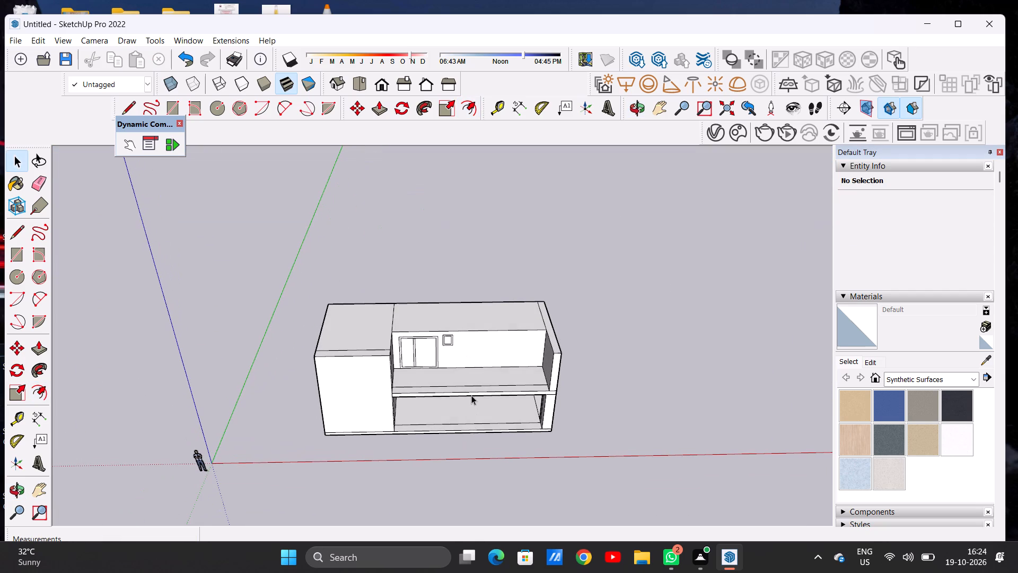
{"action": "scroll", "coordinate": [482, 394], "scroll_direction": "up", "scroll_amount": 4}
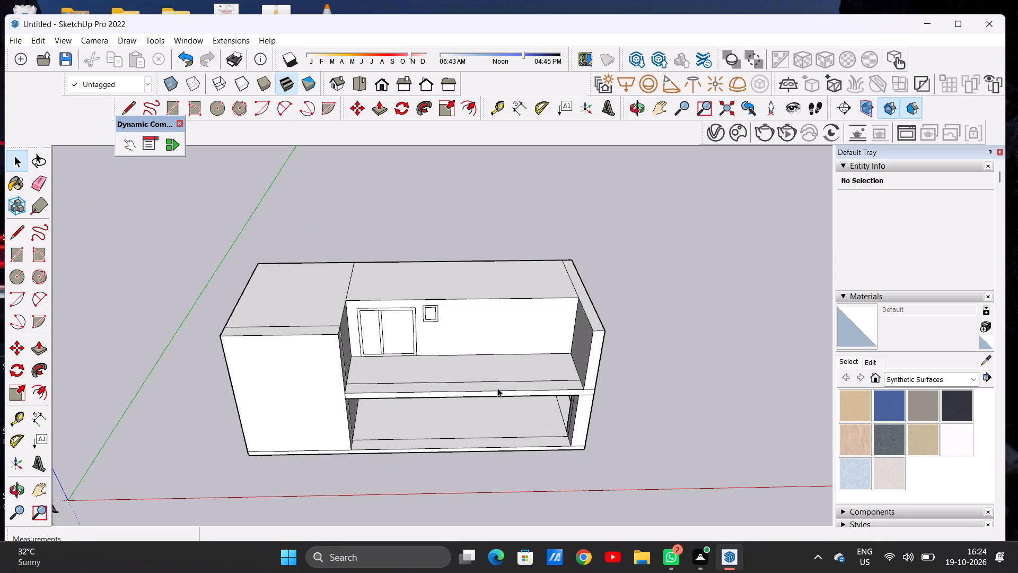
{"action": "scroll", "coordinate": [497, 388], "scroll_direction": "down", "scroll_amount": 10}
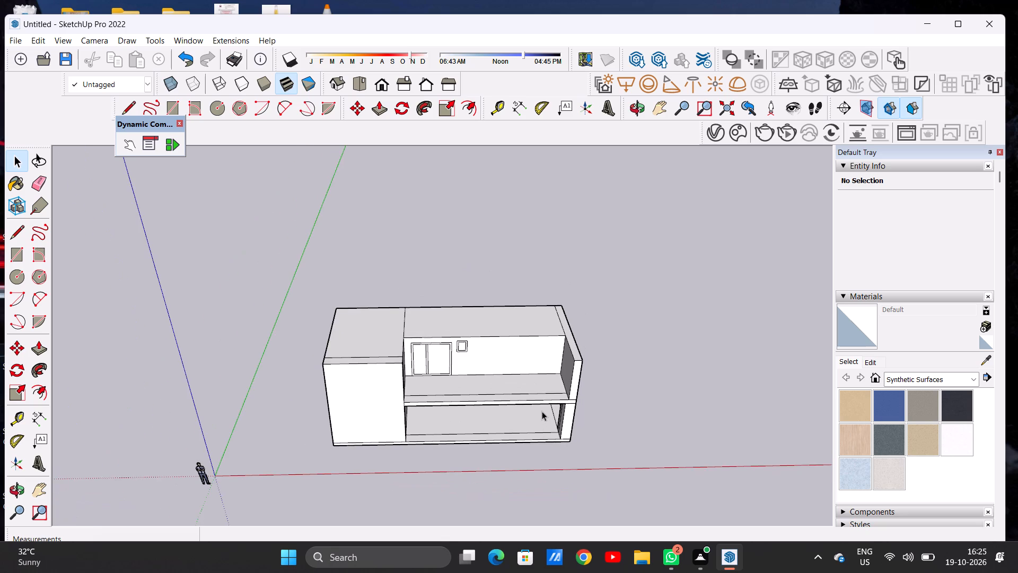
{"action": "scroll", "coordinate": [542, 411], "scroll_direction": "up", "scroll_amount": 6}
{"action": "middle_click_drag", "start_coordinate": [537, 379], "coordinate": [495, 393]}
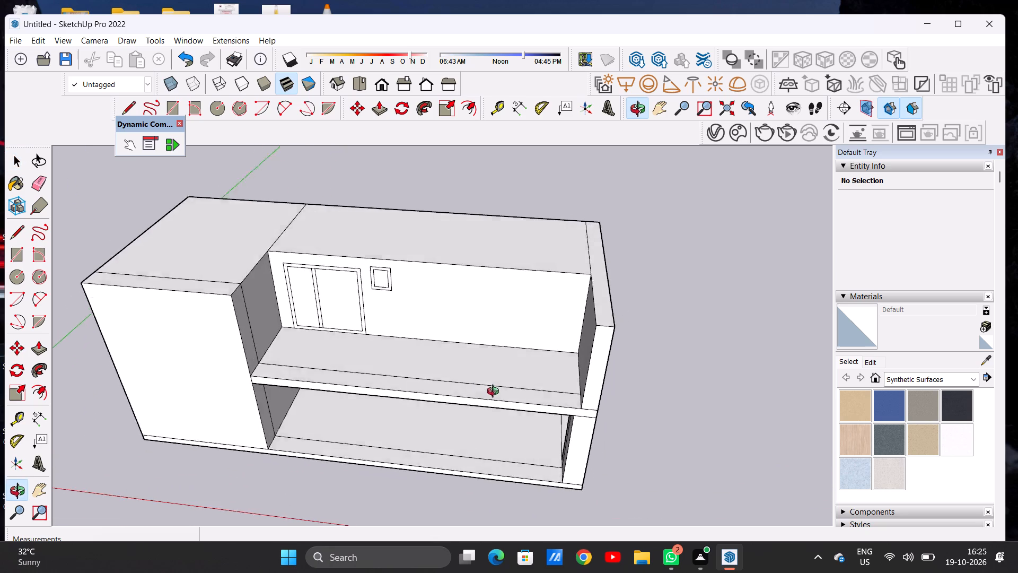
Push/Pull the inner face of the balcony's end wall about 1' 9" into the balcony, thickening the wall.
{"action": "middle_click_drag", "start_coordinate": [495, 393], "coordinate": [537, 430]}
{"action": "scroll", "coordinate": [525, 383], "scroll_direction": "down", "scroll_amount": 2}
{"action": "scroll", "coordinate": [508, 392], "scroll_direction": "up", "scroll_amount": 1}
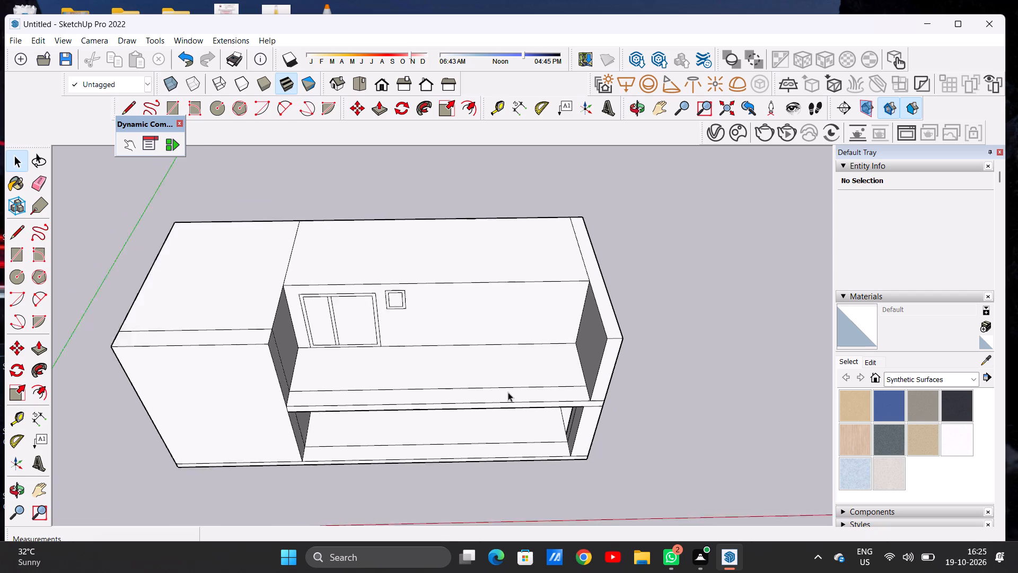
{"action": "scroll", "coordinate": [508, 392], "scroll_direction": "up", "scroll_amount": 4}
{"action": "key", "text": "l"}
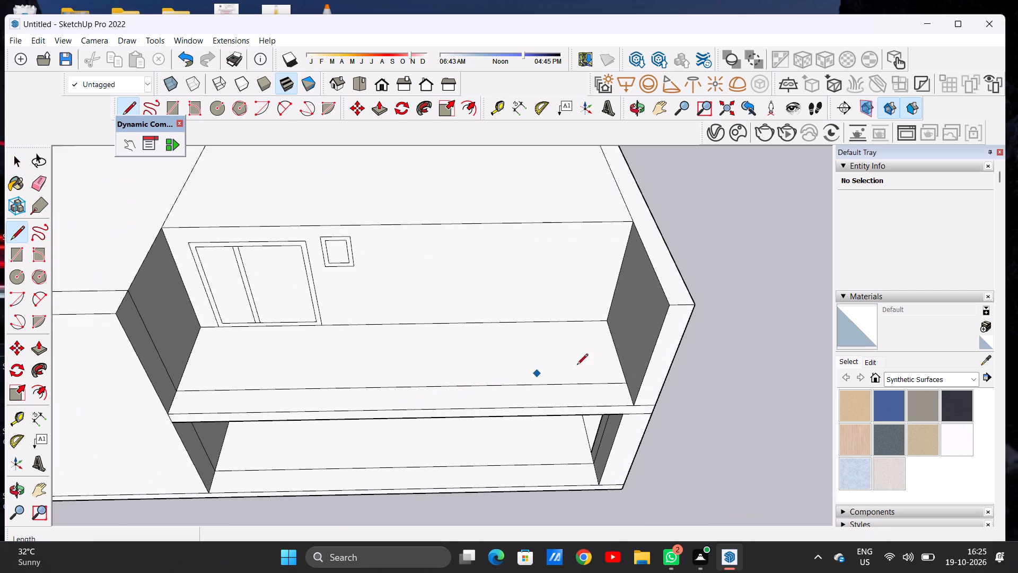
{"action": "key", "text": "space"}
{"action": "middle_click_drag", "start_coordinate": [618, 400], "coordinate": [619, 315]}
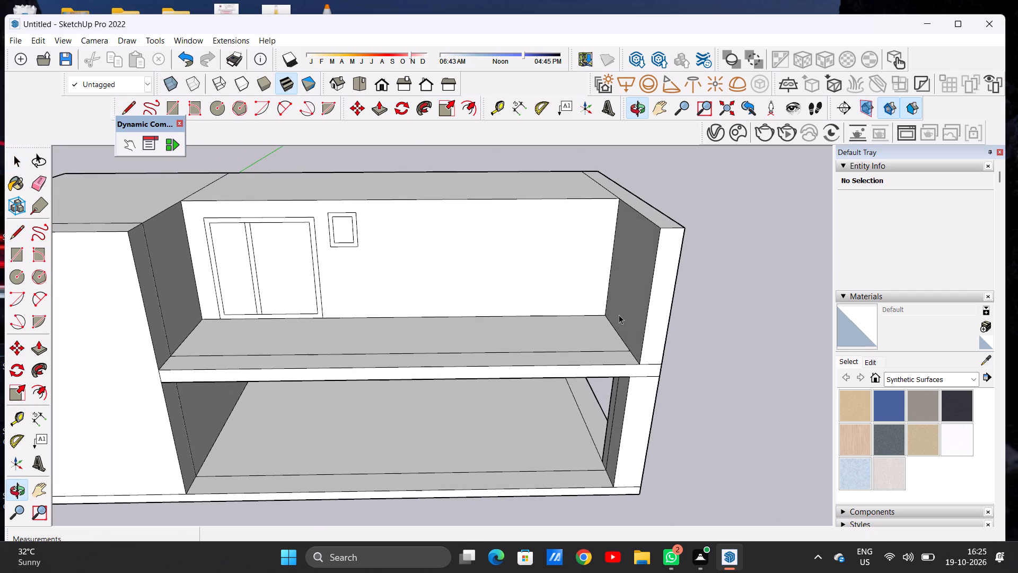
{"action": "key", "text": "p"}
{"action": "left_click", "coordinate": [634, 272]}
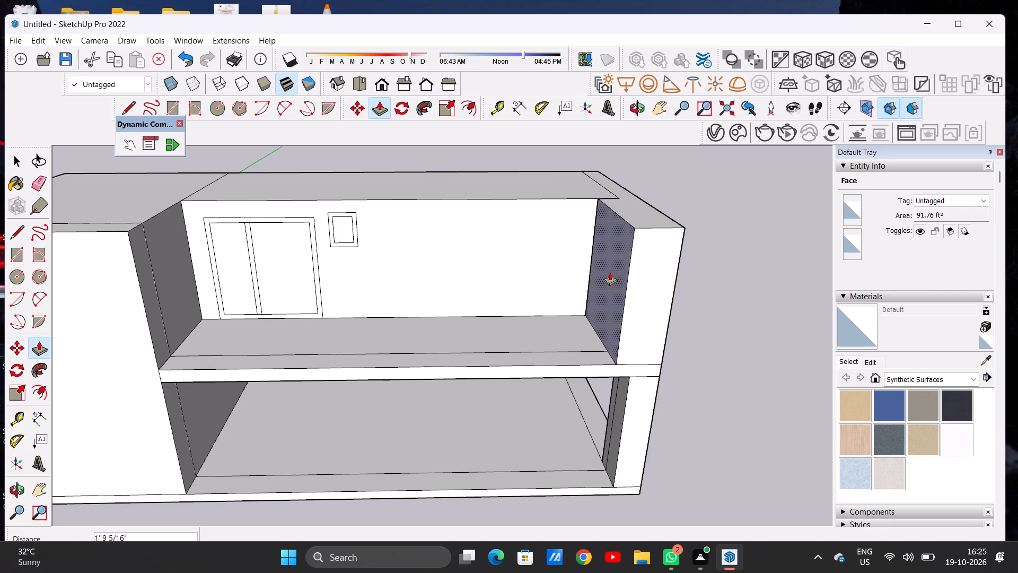
{"action": "left_click", "coordinate": [610, 272]}
{"action": "key", "text": "space"}
Examine the building and the balcony's end wall from the front and from above.
{"action": "scroll", "coordinate": [714, 343], "scroll_direction": "down", "scroll_amount": 7}
{"action": "middle_click_drag", "start_coordinate": [679, 375], "coordinate": [670, 328]}
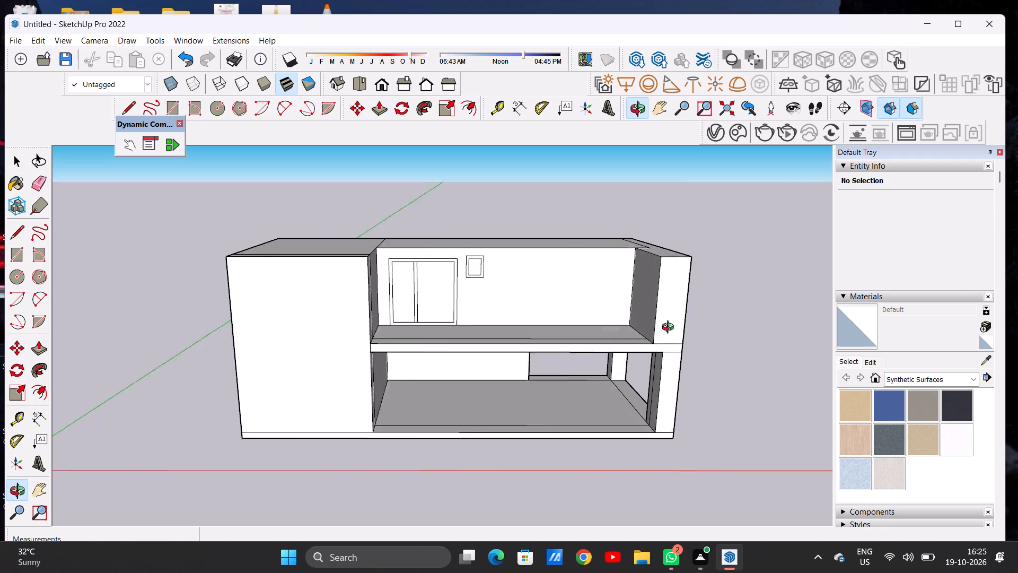
{"action": "middle_click_drag", "start_coordinate": [670, 328], "coordinate": [643, 389]}
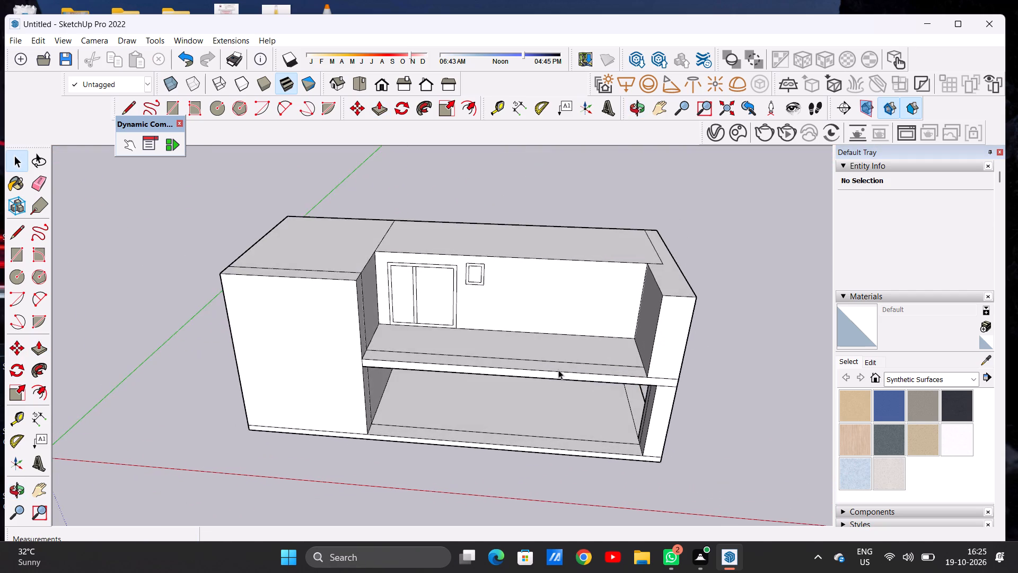
{"action": "scroll", "coordinate": [558, 370], "scroll_direction": "down", "scroll_amount": 3}
{"action": "middle_click_drag", "start_coordinate": [577, 359], "coordinate": [595, 434]}
{"action": "scroll", "coordinate": [585, 374], "scroll_direction": "up", "scroll_amount": 1}
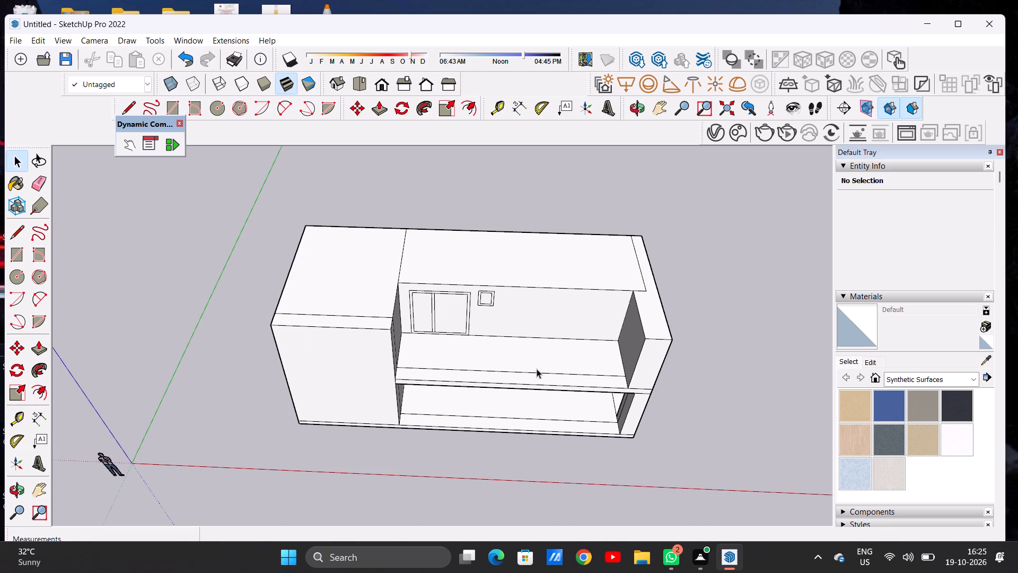
{"action": "scroll", "coordinate": [537, 369], "scroll_direction": "down", "scroll_amount": 1}
{"action": "middle_click_drag", "start_coordinate": [537, 366], "coordinate": [554, 340]}
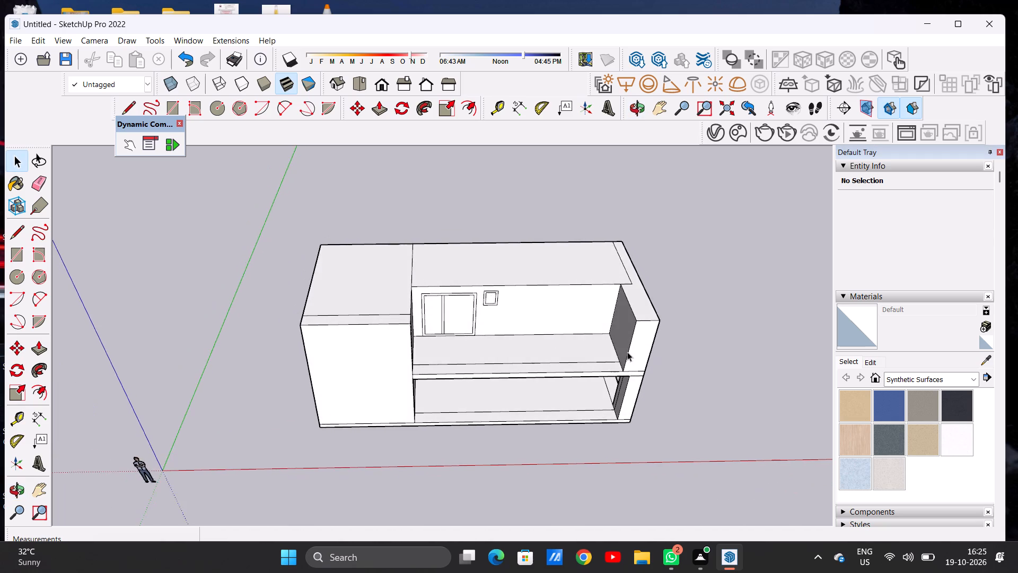
{"action": "scroll", "coordinate": [630, 353], "scroll_direction": "up", "scroll_amount": 3}
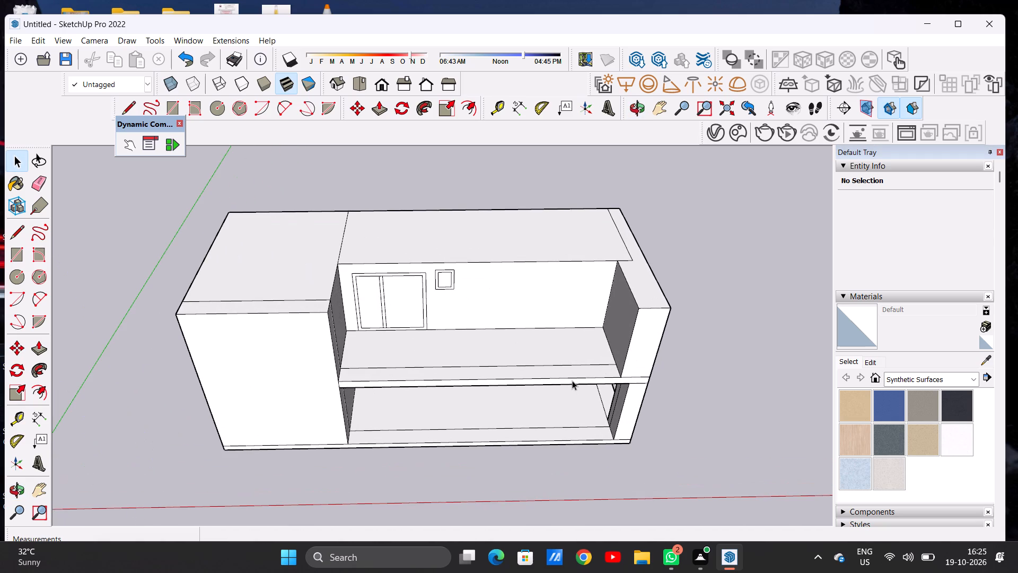
Draw a line about 2' 2 3/8" long across the balcony floor's front strip, dividing it past its midpoint.
{"action": "key", "text": "p"}
{"action": "scroll", "coordinate": [590, 373], "scroll_direction": "up", "scroll_amount": 7}
{"action": "key", "text": "space"}
{"action": "type", "text": "L"}
{"action": "scroll", "coordinate": [689, 347], "scroll_direction": "down", "scroll_amount": 6}
{"action": "scroll", "coordinate": [558, 372], "scroll_direction": "up", "scroll_amount": 5}
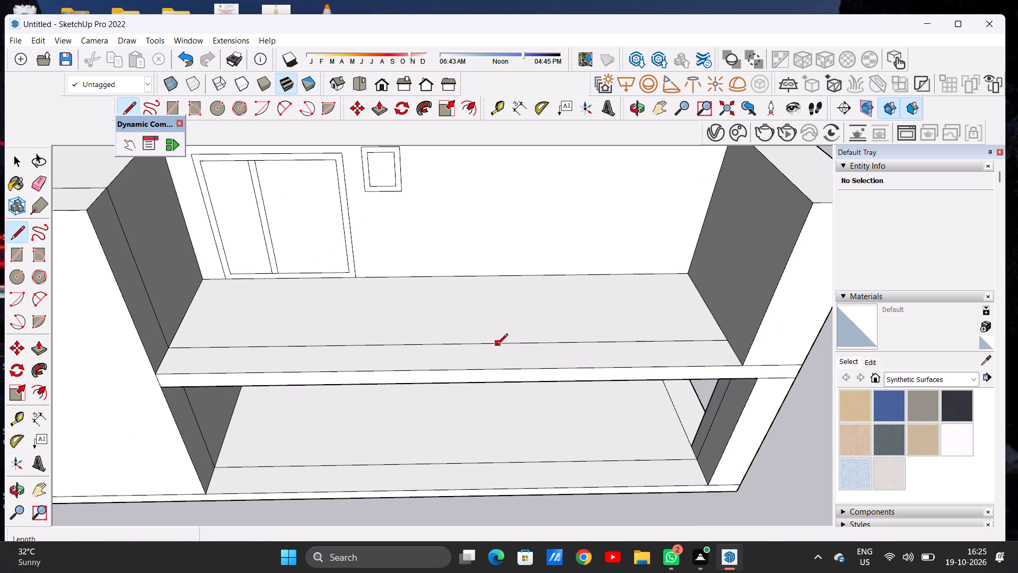
{"action": "left_click", "coordinate": [516, 341]}
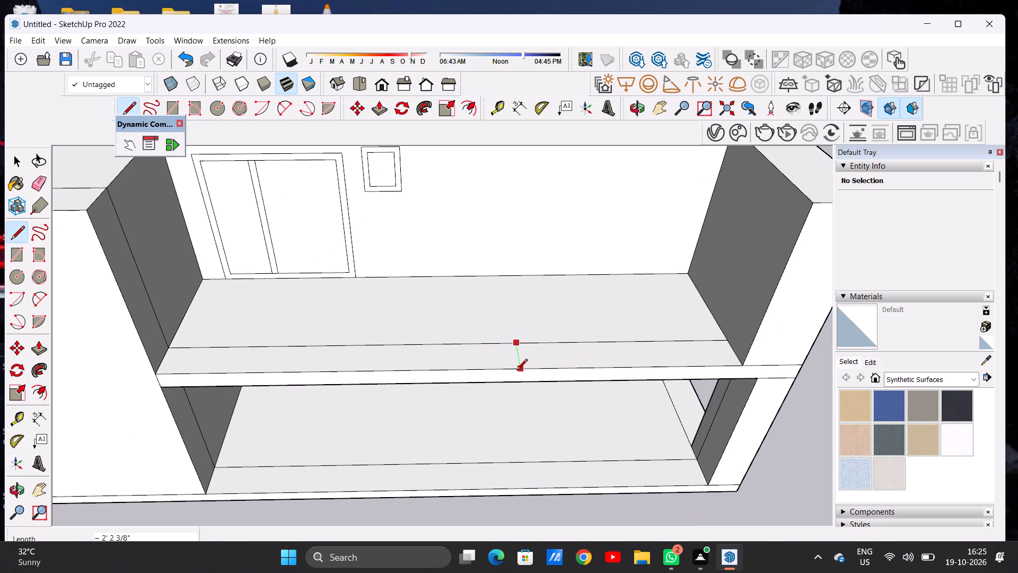
{"action": "left_click", "coordinate": [519, 371]}
{"action": "key", "text": "space"}
Push/Pull the divided floor strip beside the end wall up 10' to the wall top, forming a front wall.
{"action": "type", "text": "P"}
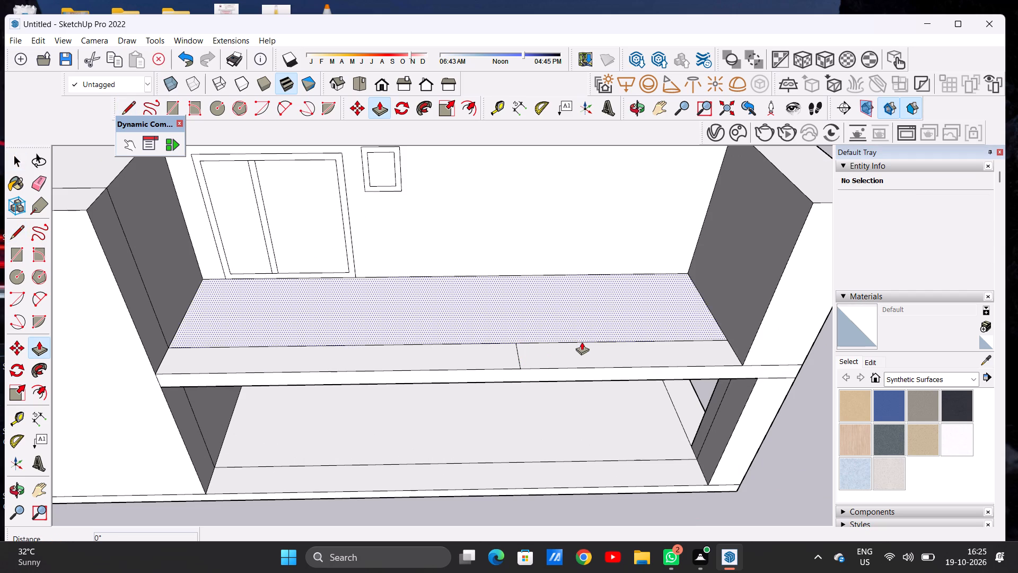
{"action": "left_click", "coordinate": [583, 347]}
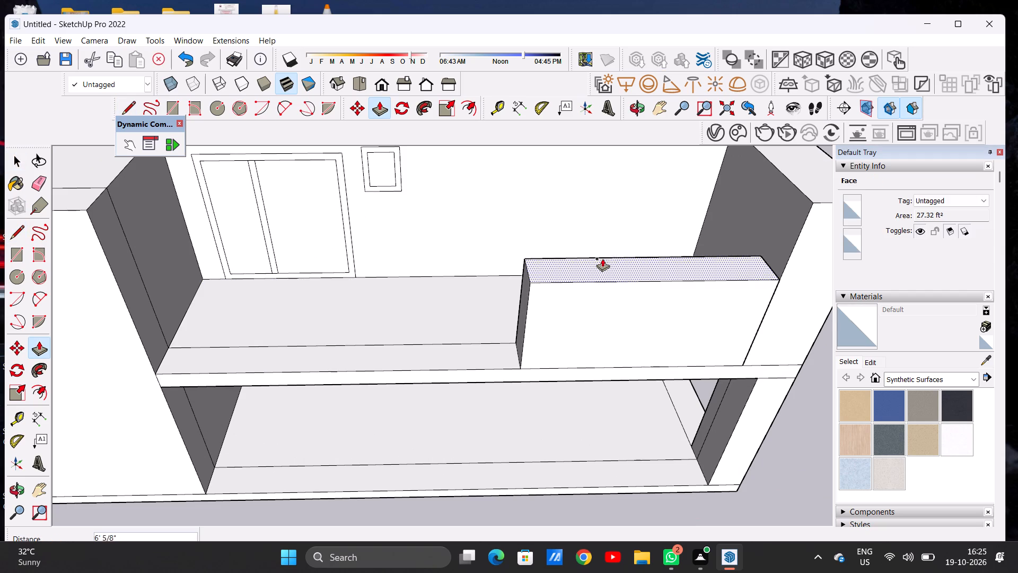
{"action": "scroll", "coordinate": [602, 267], "scroll_direction": "down", "scroll_amount": 14}
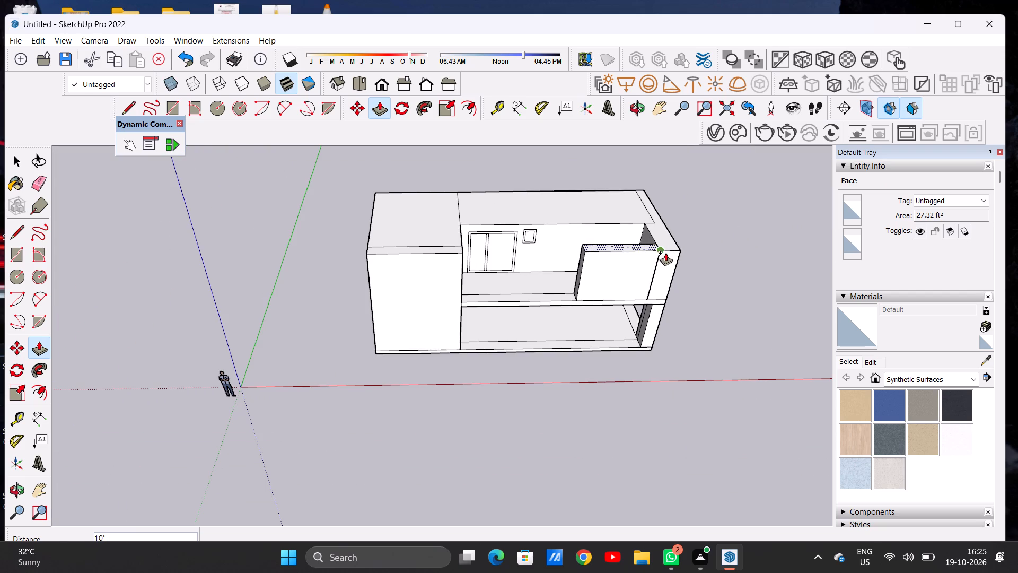
{"action": "left_click", "coordinate": [665, 253]}
{"action": "key", "text": "space"}
Examine the front elevation with the raised wall over part of the balcony.
{"action": "scroll", "coordinate": [565, 349], "scroll_direction": "down", "scroll_amount": 8}
{"action": "middle_click_drag", "start_coordinate": [608, 345], "coordinate": [582, 218]}
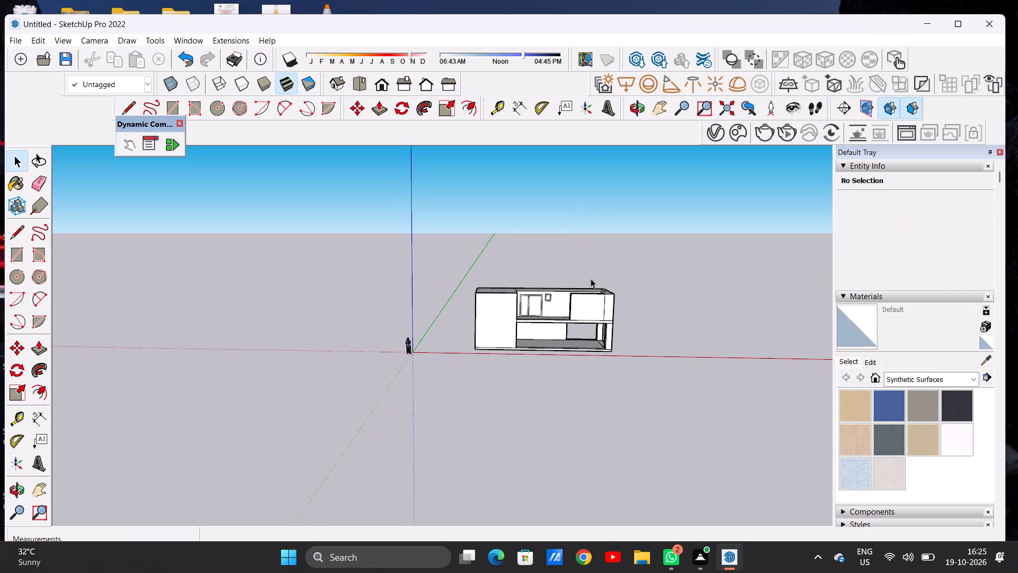
{"action": "scroll", "coordinate": [591, 283], "scroll_direction": "up", "scroll_amount": 12}
{"action": "scroll", "coordinate": [596, 343], "scroll_direction": "up", "scroll_amount": 1}
{"action": "middle_click_drag", "start_coordinate": [596, 336], "coordinate": [591, 305]}
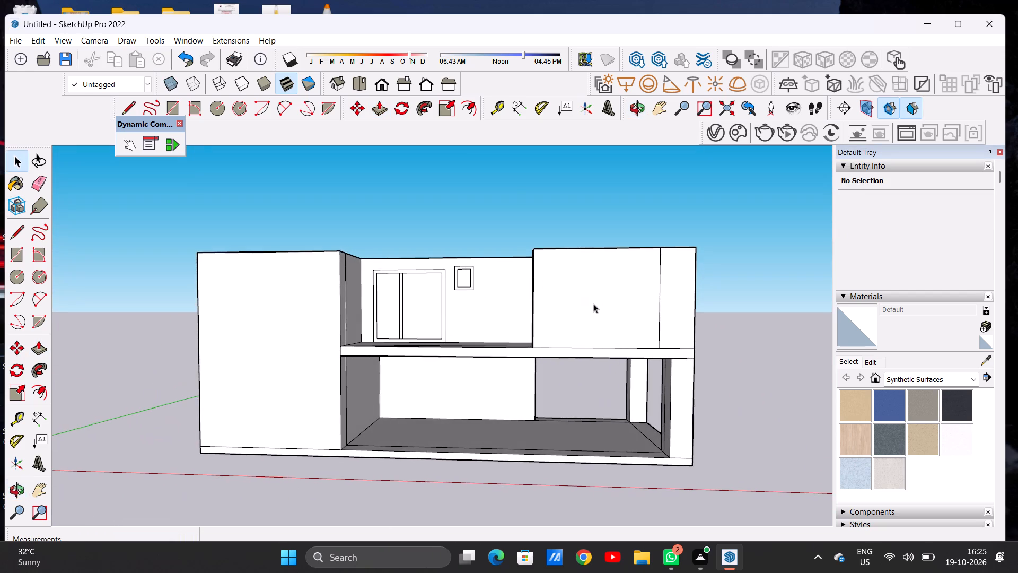
{"action": "middle_click_drag", "start_coordinate": [620, 312], "coordinate": [649, 332]}
{"action": "scroll", "coordinate": [628, 311], "scroll_direction": "up", "scroll_amount": 1}
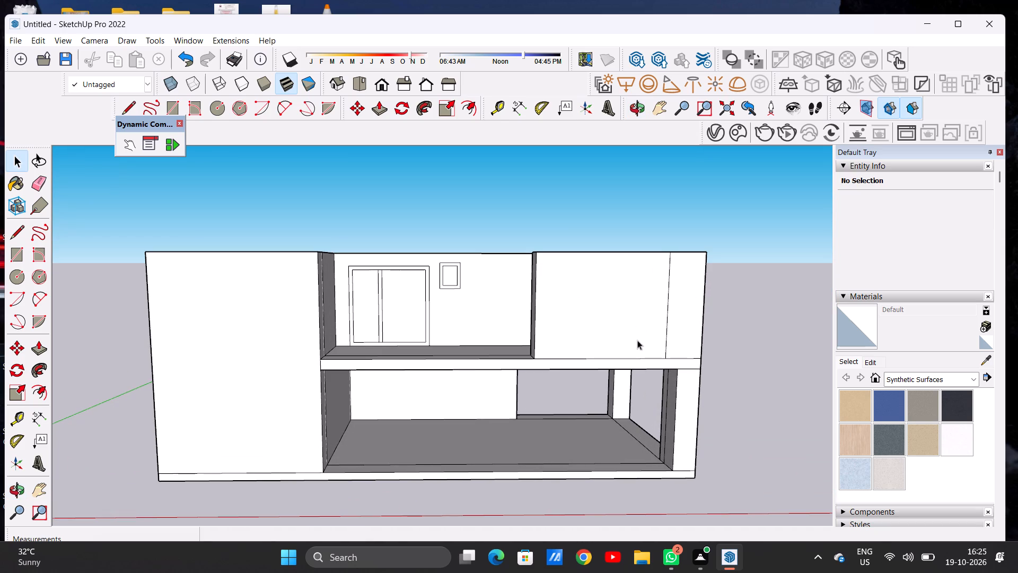
{"action": "scroll", "coordinate": [613, 345], "scroll_direction": "up", "scroll_amount": 4}
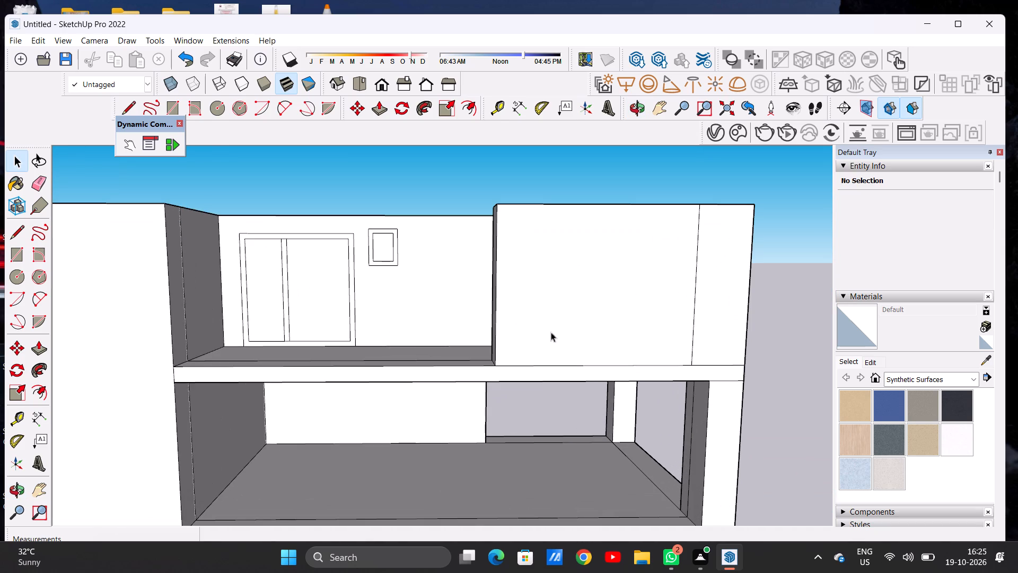
Draw a horizontal line about 12' 5" long near the top of the raised front wall's inner face.
{"action": "scroll", "coordinate": [517, 326], "scroll_direction": "down", "scroll_amount": 7}
{"action": "middle_click_drag", "start_coordinate": [502, 276], "coordinate": [638, 330]}
{"action": "middle_click_drag", "start_coordinate": [449, 280], "coordinate": [645, 318]}
{"action": "middle_click_drag", "start_coordinate": [411, 254], "coordinate": [653, 228]}
{"action": "scroll", "coordinate": [443, 236], "scroll_direction": "up", "scroll_amount": 9}
{"action": "middle_click_drag", "start_coordinate": [431, 244], "coordinate": [457, 327]}
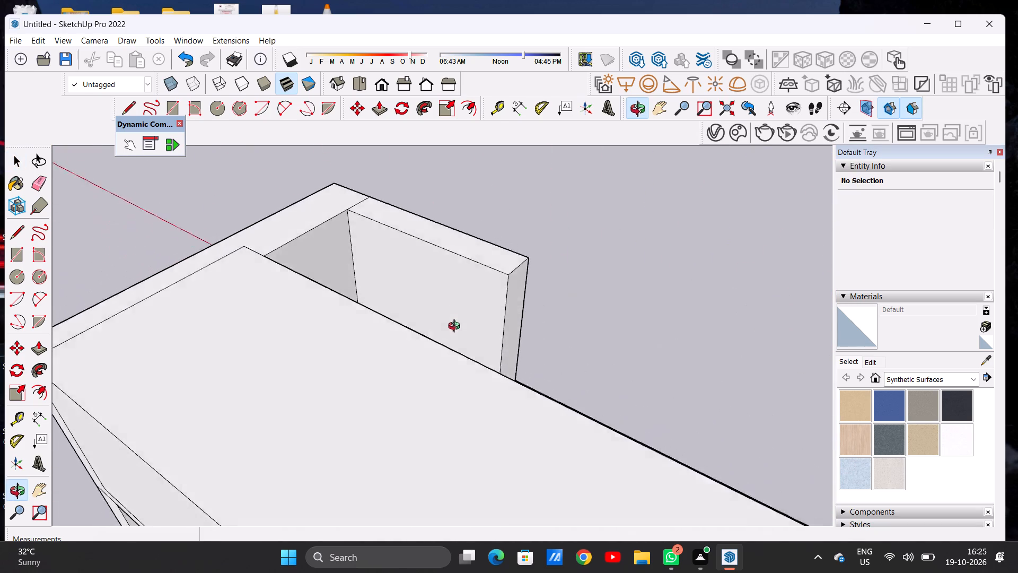
{"action": "middle_click_drag", "start_coordinate": [457, 327], "coordinate": [454, 367]}
{"action": "scroll", "coordinate": [487, 338], "scroll_direction": "up", "scroll_amount": 1}
{"action": "key", "text": "l"}
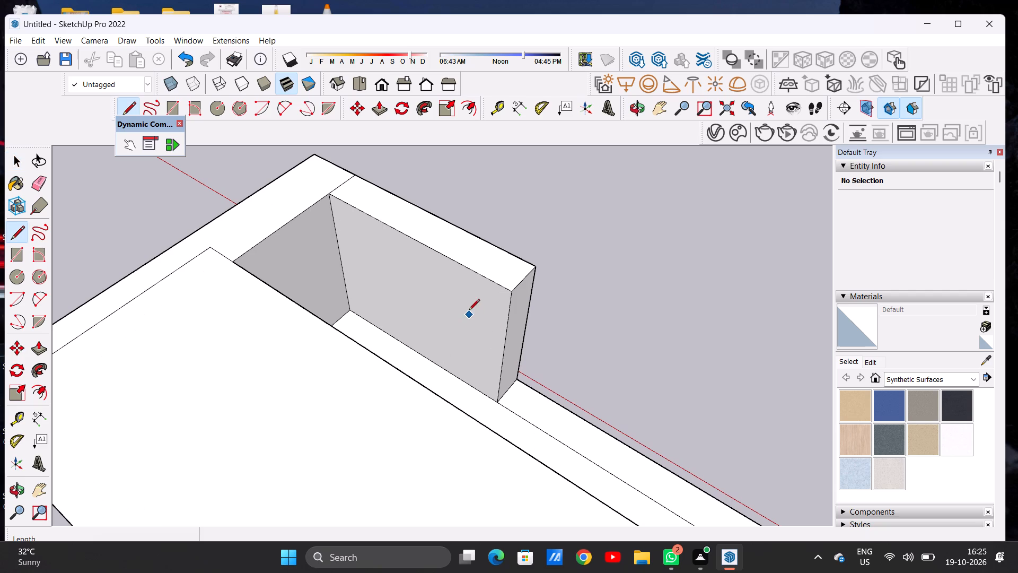
{"action": "scroll", "coordinate": [469, 311], "scroll_direction": "up", "scroll_amount": 6}
{"action": "scroll", "coordinate": [310, 250], "scroll_direction": "down", "scroll_amount": 6}
{"action": "scroll", "coordinate": [293, 209], "scroll_direction": "up", "scroll_amount": 4}
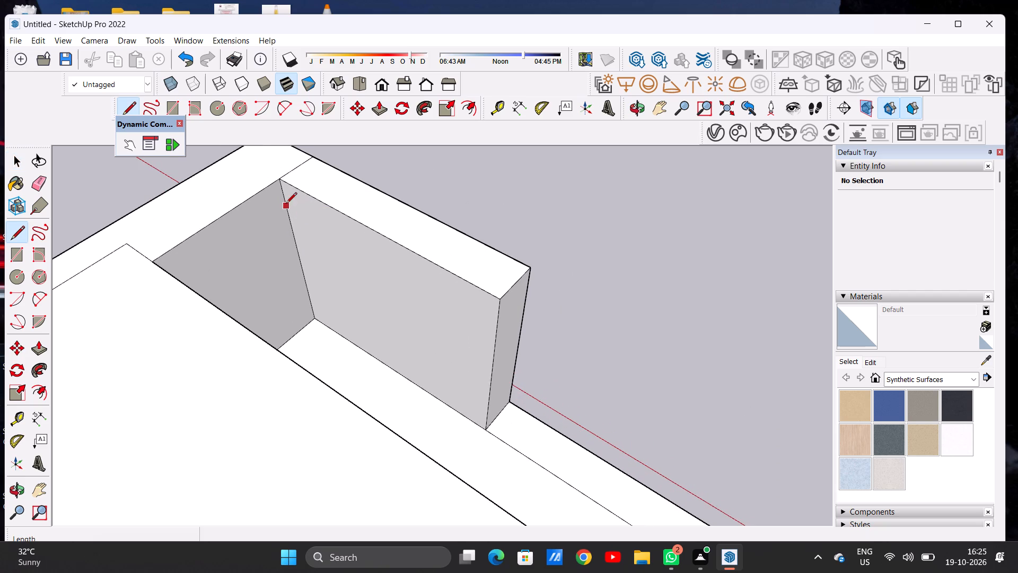
{"action": "left_click", "coordinate": [284, 203]}
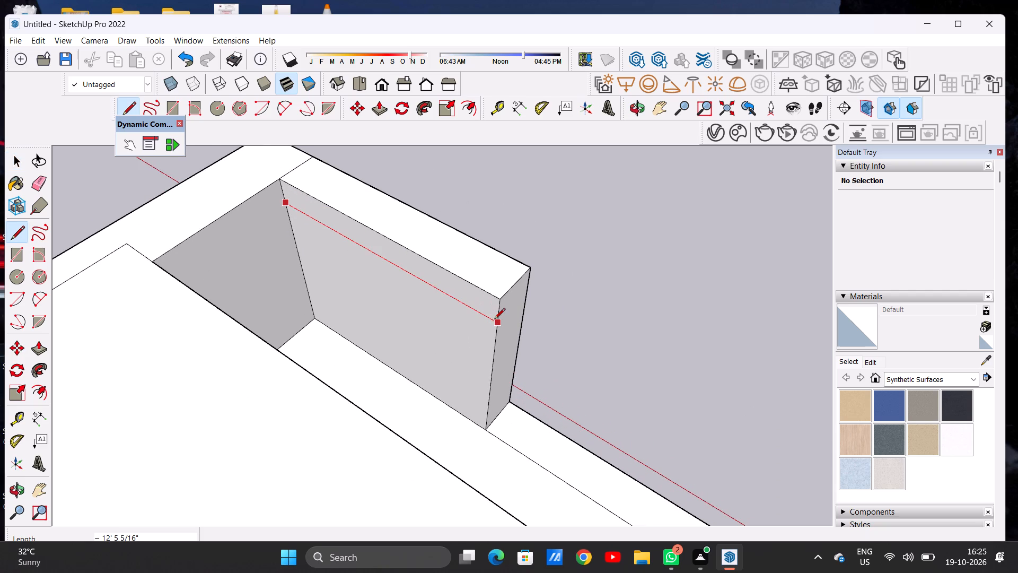
{"action": "left_click", "coordinate": [497, 323]}
{"action": "key", "text": "space"}
Push/Pull the strip above that line about 6' 11 3/4" to the back wall, forming a roof slab over the enclosed balcony part.
{"action": "scroll", "coordinate": [485, 272], "scroll_direction": "down", "scroll_amount": 8}
{"action": "middle_click_drag", "start_coordinate": [482, 318], "coordinate": [363, 233]}
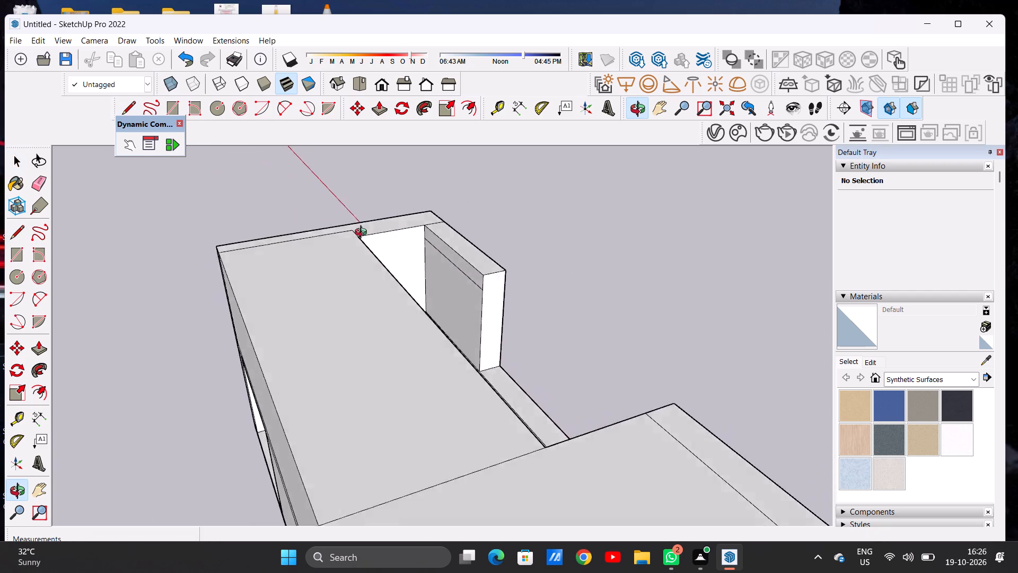
{"action": "middle_click_drag", "start_coordinate": [363, 233], "coordinate": [361, 220]}
{"action": "scroll", "coordinate": [430, 257], "scroll_direction": "up", "scroll_amount": 5}
{"action": "key", "text": "p"}
{"action": "scroll", "coordinate": [513, 268], "scroll_direction": "up", "scroll_amount": 1}
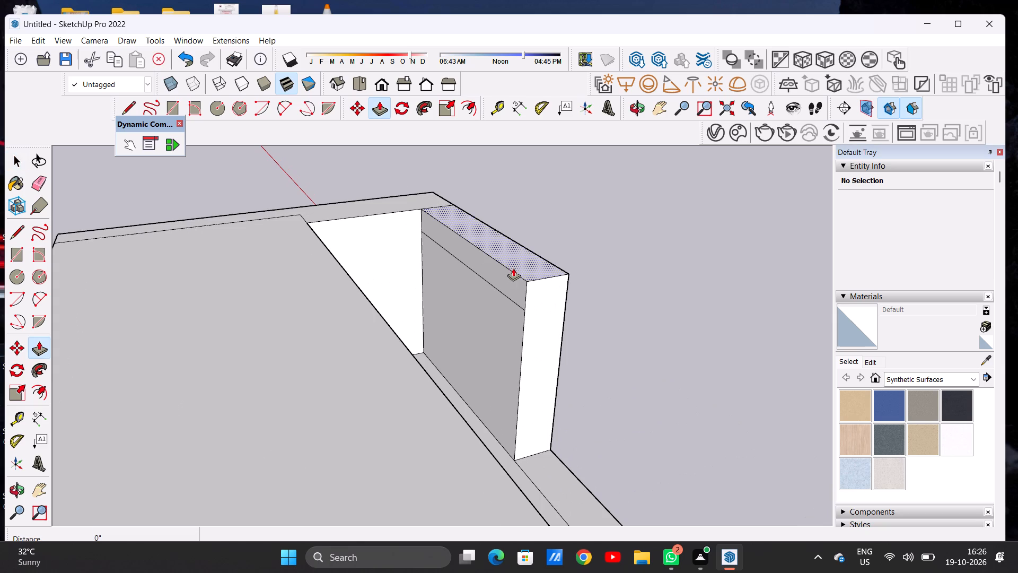
{"action": "scroll", "coordinate": [513, 268], "scroll_direction": "up", "scroll_amount": 2}
{"action": "left_click", "coordinate": [514, 287]}
{"action": "scroll", "coordinate": [356, 312], "scroll_direction": "down", "scroll_amount": 7}
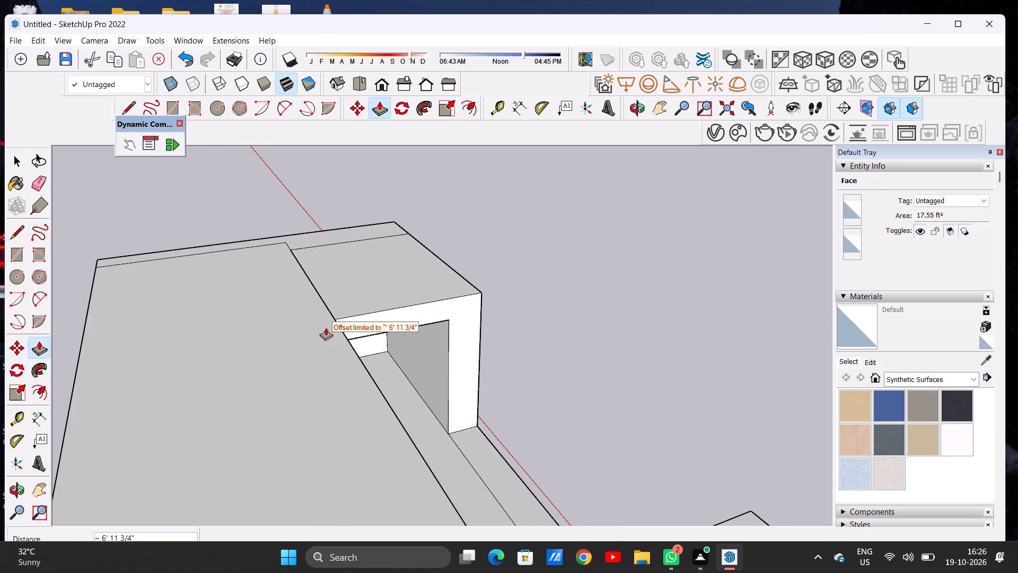
{"action": "left_click", "coordinate": [357, 364]}
{"action": "key", "text": "space"}
Examine the roofed balcony part and the whole front elevation from several angles.
{"action": "scroll", "coordinate": [405, 331], "scroll_direction": "down", "scroll_amount": 9}
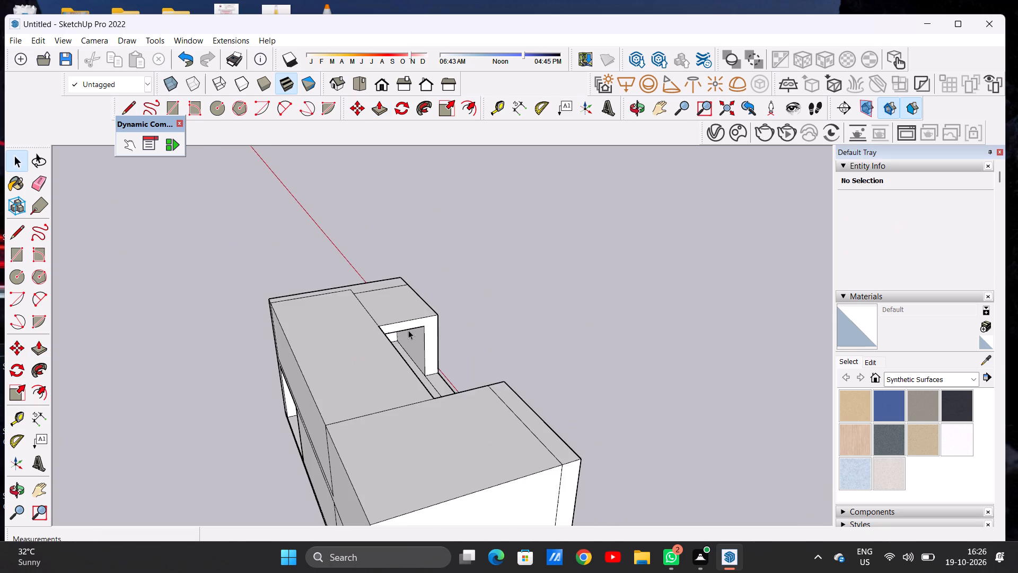
{"action": "middle_click_drag", "start_coordinate": [503, 314], "coordinate": [226, 272]}
{"action": "middle_click_drag", "start_coordinate": [534, 289], "coordinate": [310, 271]}
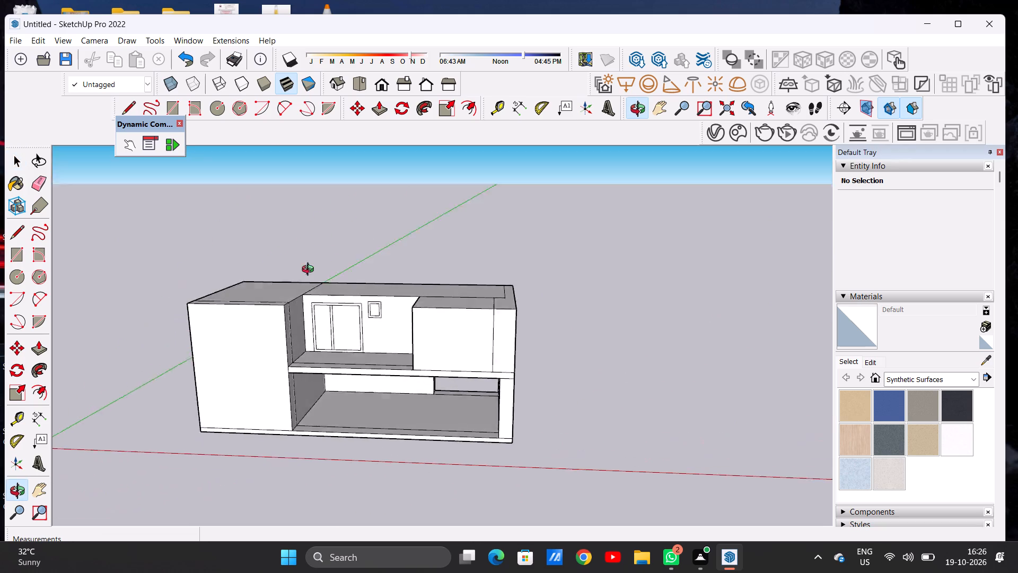
{"action": "middle_click_drag", "start_coordinate": [310, 271], "coordinate": [388, 207]}
{"action": "scroll", "coordinate": [435, 358], "scroll_direction": "up", "scroll_amount": 7}
{"action": "middle_click_drag", "start_coordinate": [347, 307], "coordinate": [326, 353]}
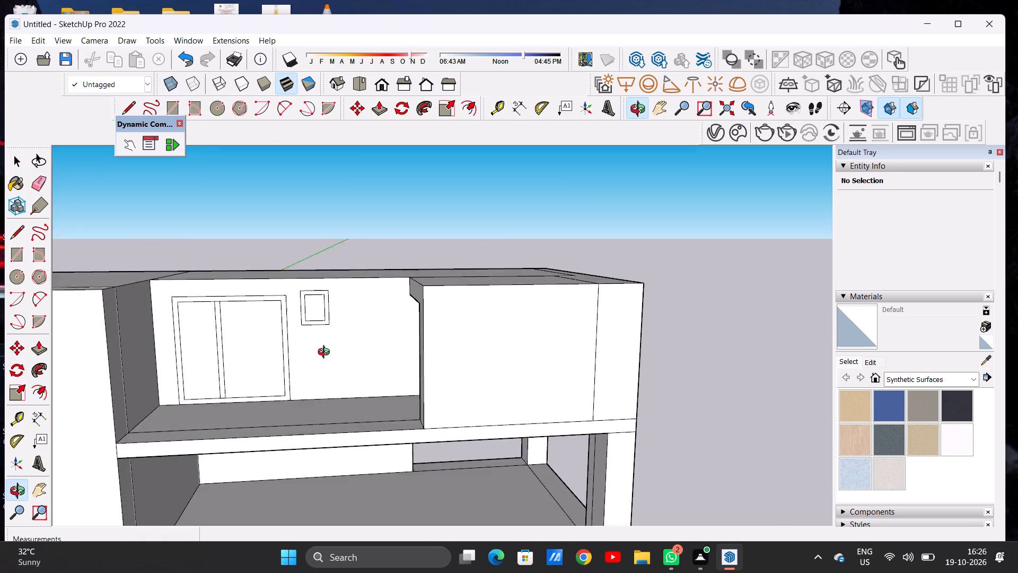
{"action": "middle_click_drag", "start_coordinate": [326, 353], "coordinate": [310, 342]}
{"action": "scroll", "coordinate": [511, 340], "scroll_direction": "down", "scroll_amount": 9}
{"action": "middle_click_drag", "start_coordinate": [524, 354], "coordinate": [482, 338]}
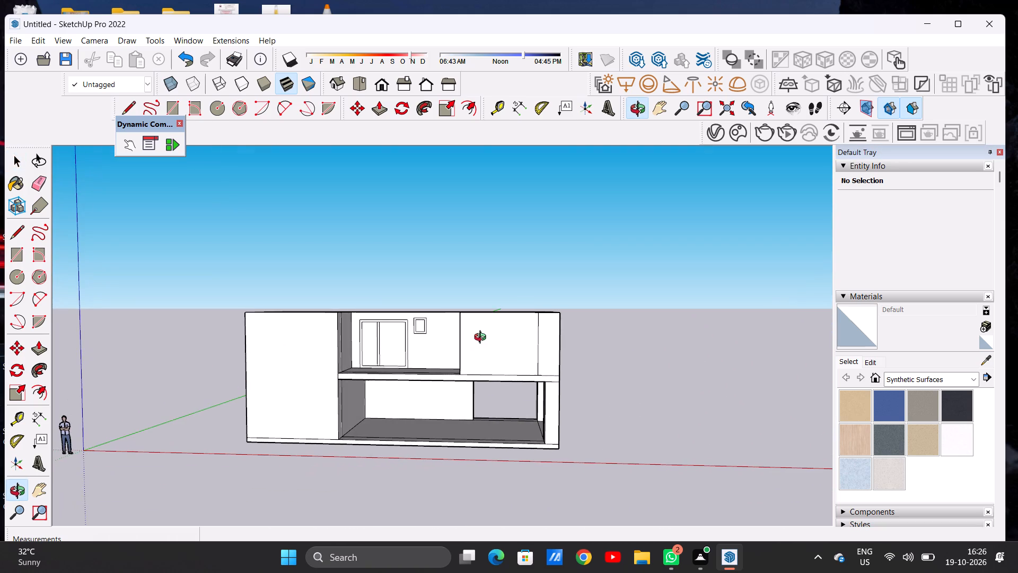
{"action": "middle_click_drag", "start_coordinate": [482, 338], "coordinate": [486, 343]}
{"action": "scroll", "coordinate": [496, 348], "scroll_direction": "up", "scroll_amount": 1}
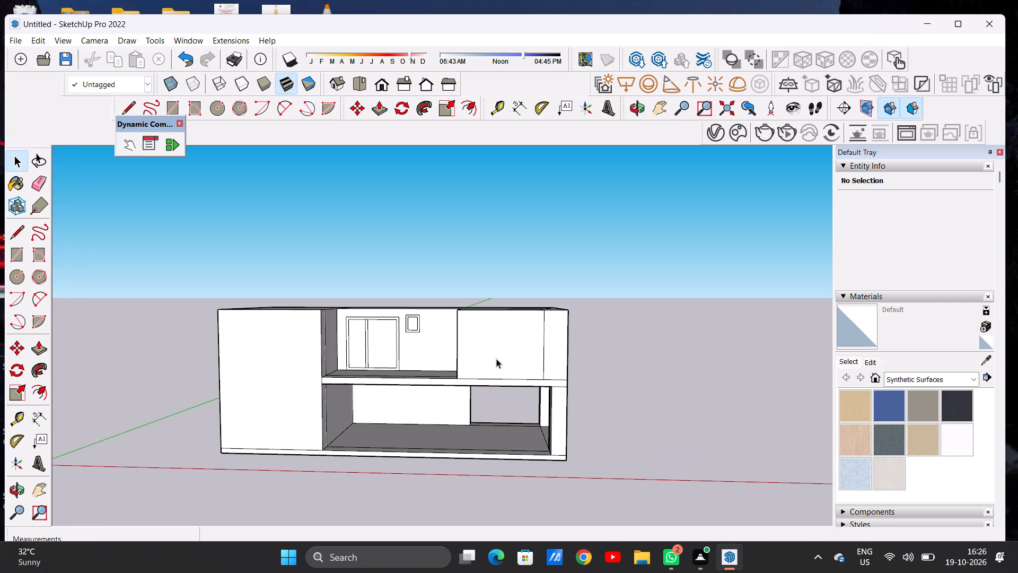
{"action": "scroll", "coordinate": [497, 368], "scroll_direction": "down", "scroll_amount": 2}
{"action": "scroll", "coordinate": [496, 368], "scroll_direction": "up", "scroll_amount": 7}
{"action": "middle_click_drag", "start_coordinate": [496, 368], "coordinate": [497, 358]}
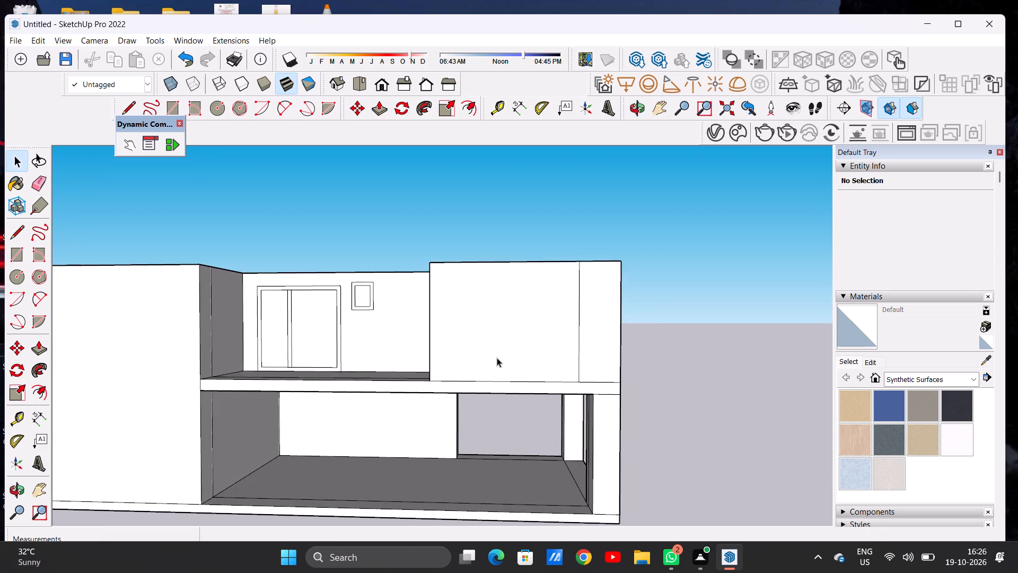
Draw a short vertical line across the slab edge, continuing the raised front wall's vertical corner line down to the slab's underside.
{"action": "scroll", "coordinate": [497, 358], "scroll_direction": "up", "scroll_amount": 2}
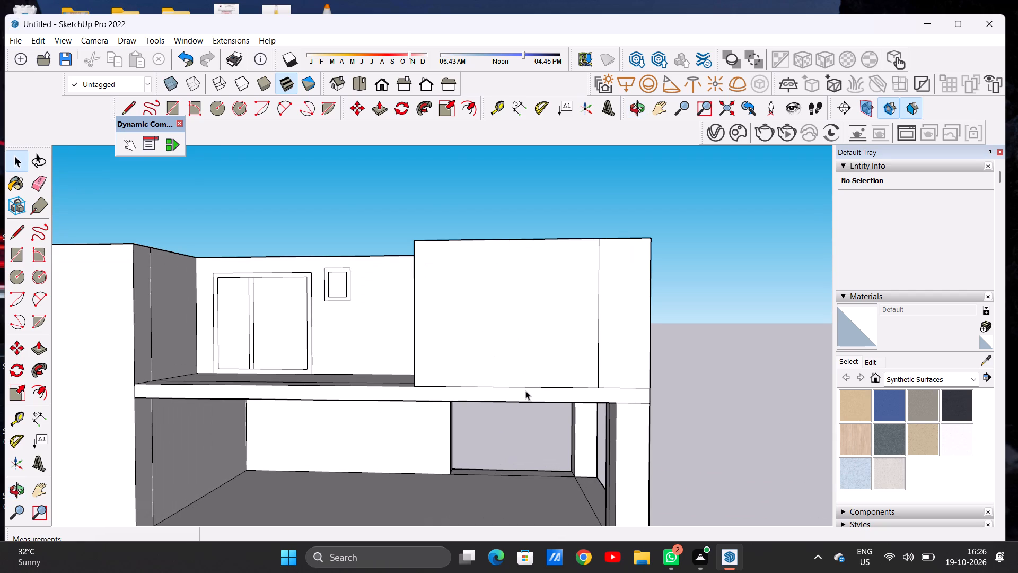
{"action": "middle_click_drag", "start_coordinate": [481, 391], "coordinate": [477, 402]}
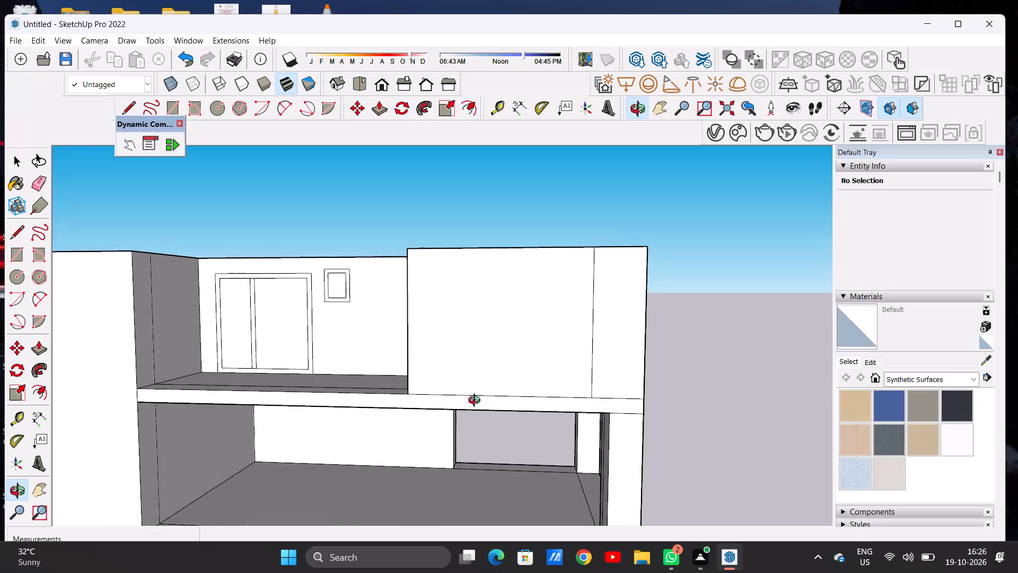
{"action": "middle_click_drag", "start_coordinate": [477, 402], "coordinate": [490, 401]}
{"action": "middle_click", "coordinate": [486, 400]}
{"action": "scroll", "coordinate": [610, 401], "scroll_direction": "up", "scroll_amount": 3}
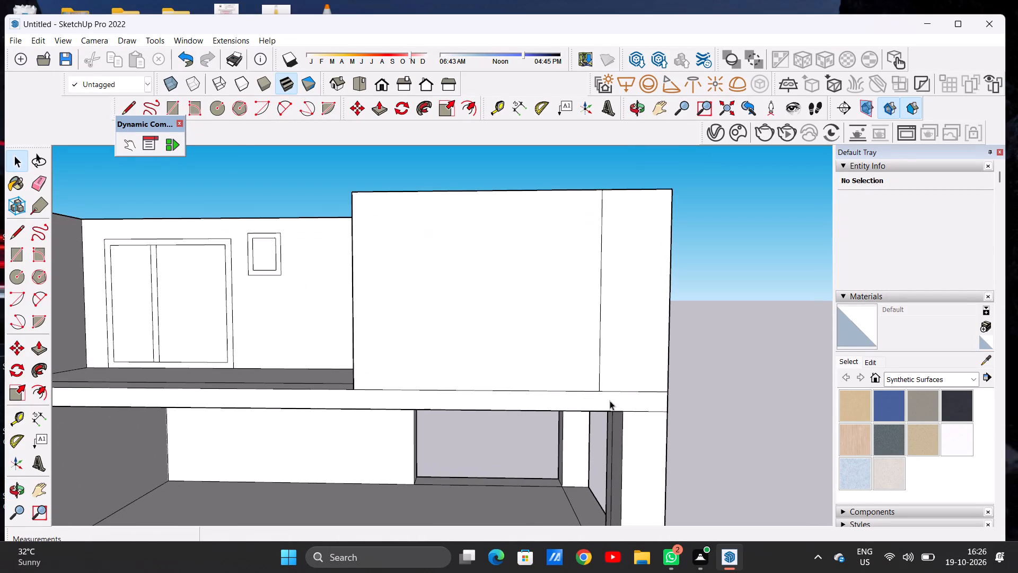
{"action": "key", "text": "l"}
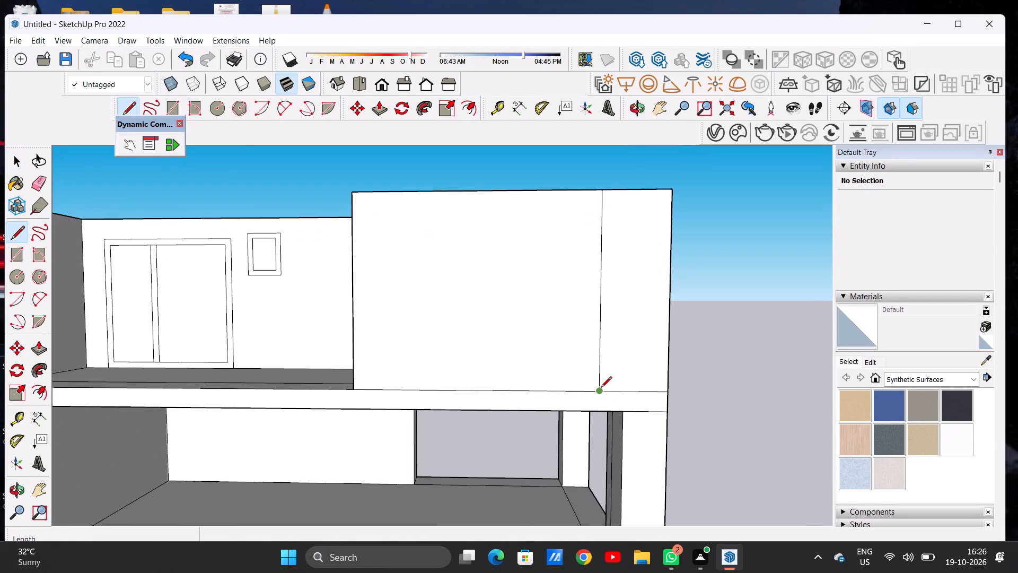
{"action": "left_click", "coordinate": [599, 388]}
{"action": "left_click", "coordinate": [601, 414]}
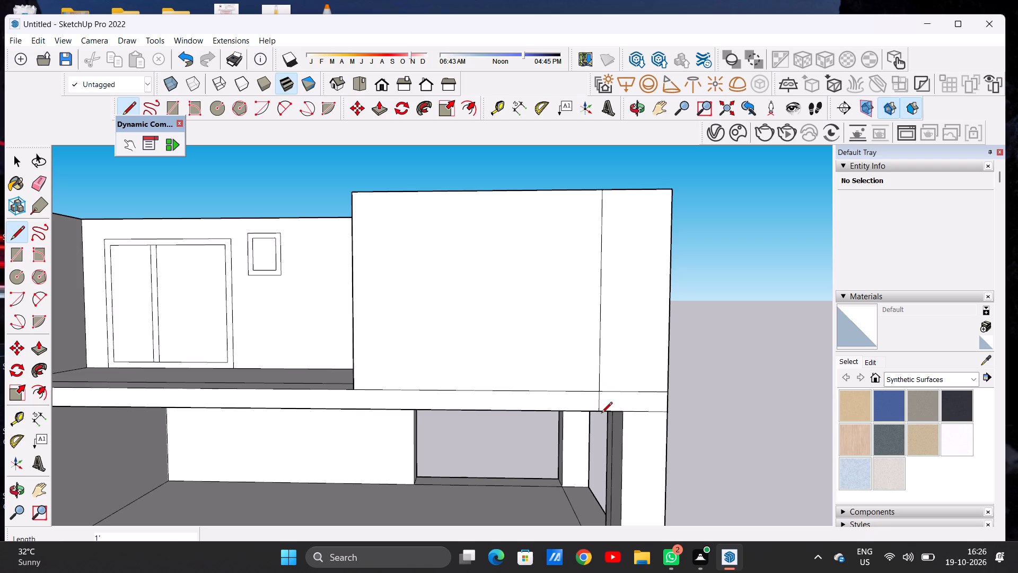
{"action": "key", "text": "space"}
Erase the horizontal edge segment between that short line and the building's outer corner.
{"action": "scroll", "coordinate": [615, 401], "scroll_direction": "up", "scroll_amount": 1}
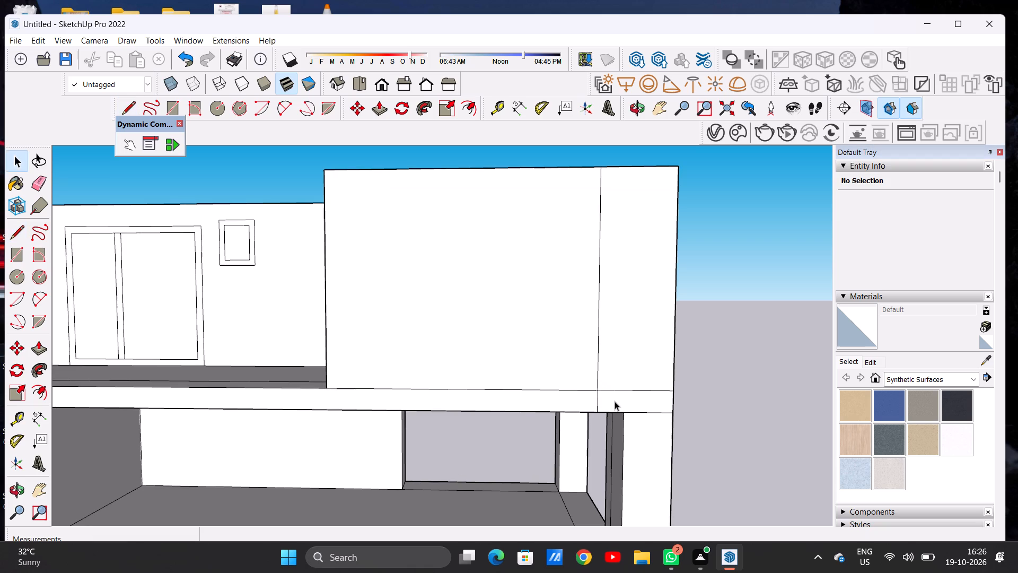
{"action": "key", "text": "e"}
{"action": "left_click_drag", "start_coordinate": [622, 389], "coordinate": [625, 398]}
{"action": "key", "text": "space"}
Draw a window rectangle about 6' 8 7/8" by 6' 3 1/16" on the raised first-floor front wall.
{"action": "scroll", "coordinate": [601, 390], "scroll_direction": "down", "scroll_amount": 4}
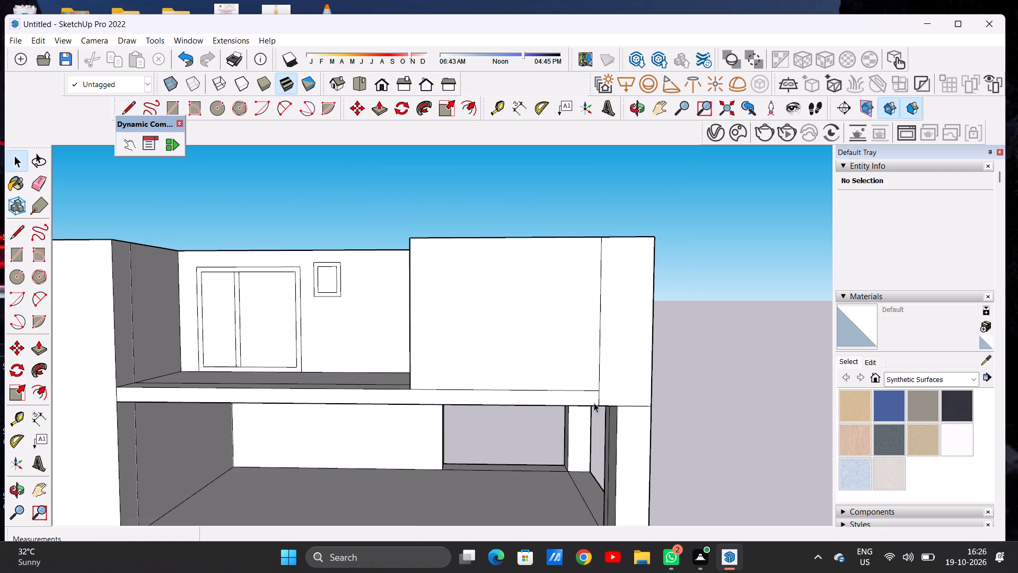
{"action": "scroll", "coordinate": [496, 401], "scroll_direction": "up", "scroll_amount": 1}
{"action": "scroll", "coordinate": [576, 406], "scroll_direction": "down", "scroll_amount": 1}
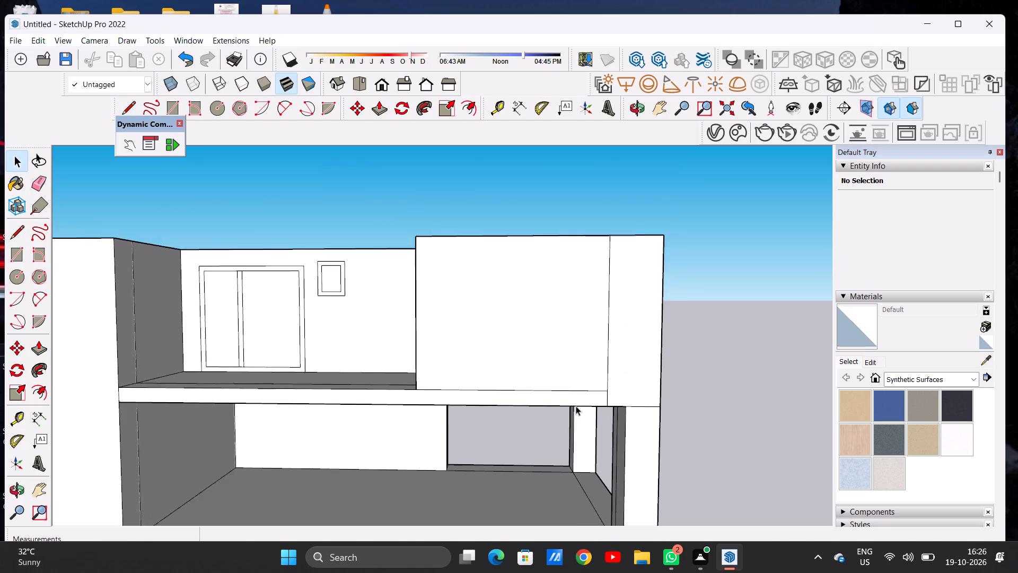
{"action": "scroll", "coordinate": [576, 406], "scroll_direction": "down", "scroll_amount": 2}
{"action": "middle_click_drag", "start_coordinate": [478, 390], "coordinate": [500, 389]}
{"action": "middle_click_drag", "start_coordinate": [500, 389], "coordinate": [471, 394]}
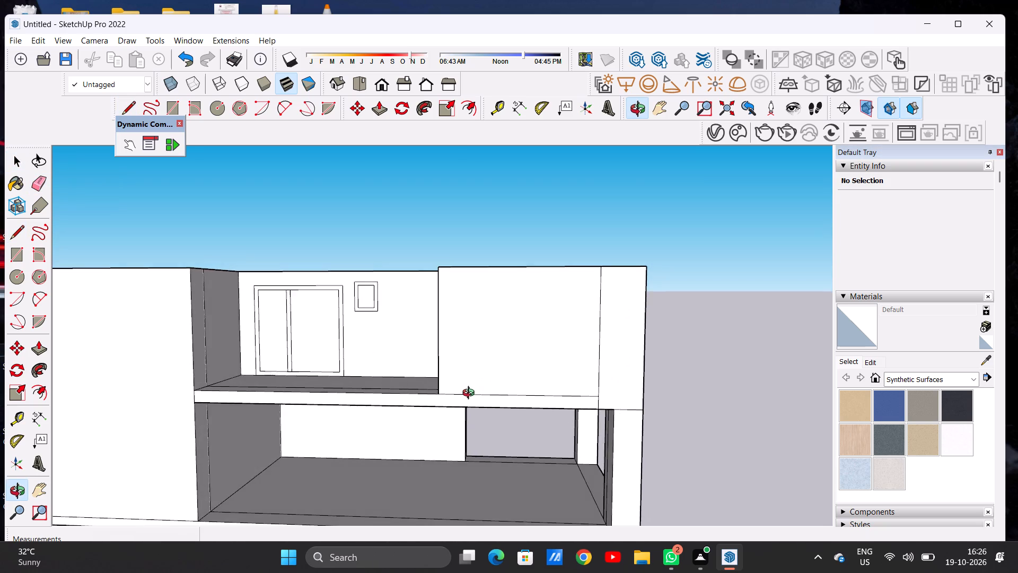
{"action": "middle_click_drag", "start_coordinate": [471, 394], "coordinate": [484, 395]}
{"action": "middle_click", "coordinate": [453, 405]}
{"action": "middle_click", "coordinate": [453, 405]}
{"action": "scroll", "coordinate": [521, 421], "scroll_direction": "down", "scroll_amount": 5}
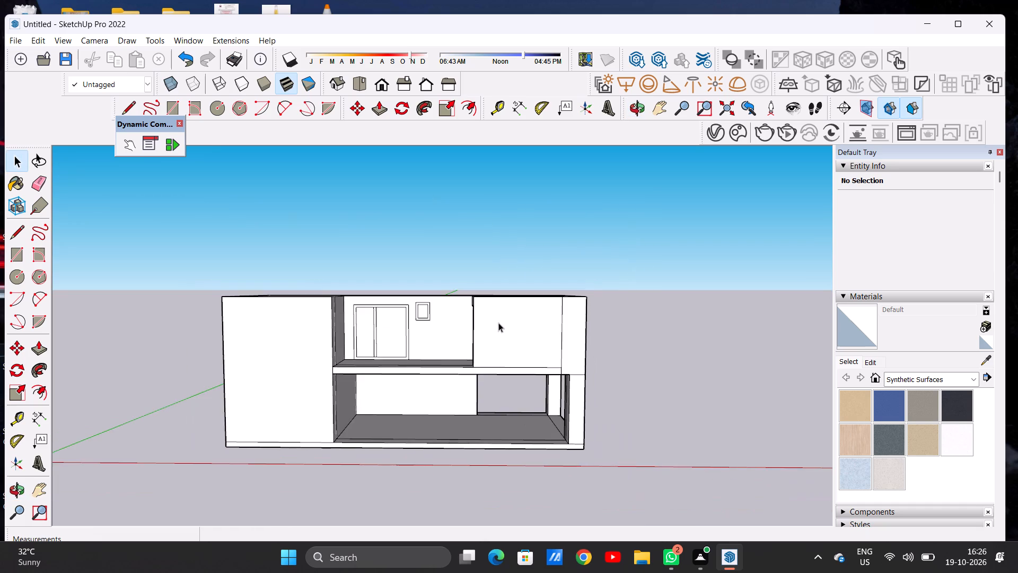
{"action": "scroll", "coordinate": [514, 341], "scroll_direction": "up", "scroll_amount": 4}
{"action": "key", "text": "r"}
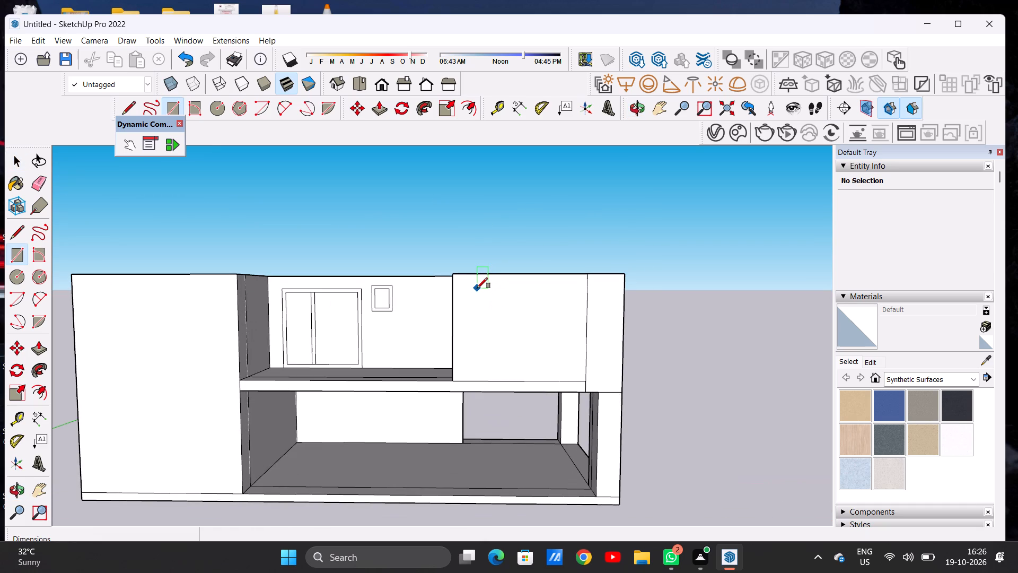
{"action": "left_click", "coordinate": [477, 288]}
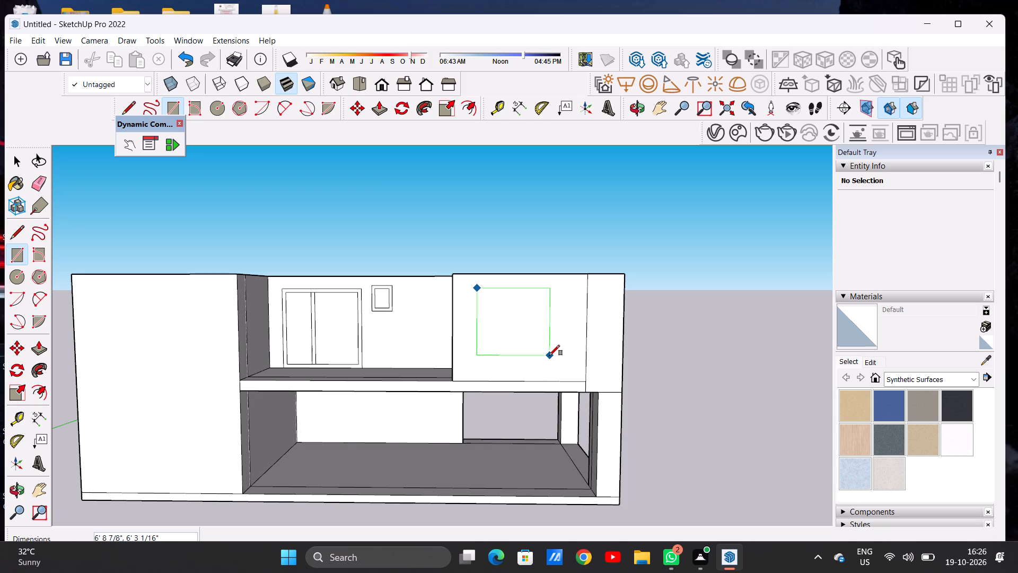
{"action": "left_click", "coordinate": [549, 355]}
{"action": "key", "text": "space"}
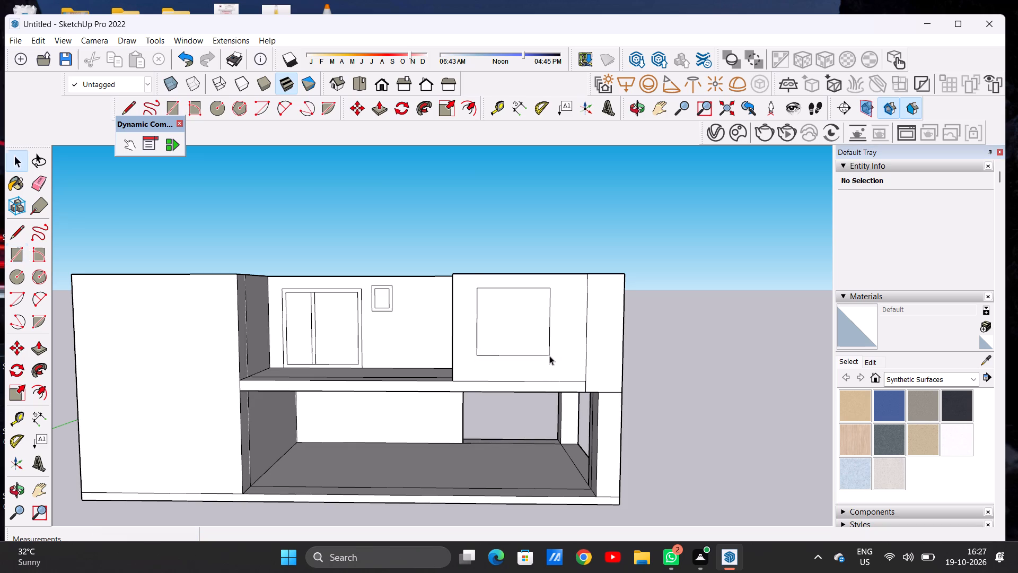
Draw a rectangle about 8' 7 1/2" by 1' 10 5/16" below the window, starting from the front wall's base edge.
{"action": "key", "text": "r"}
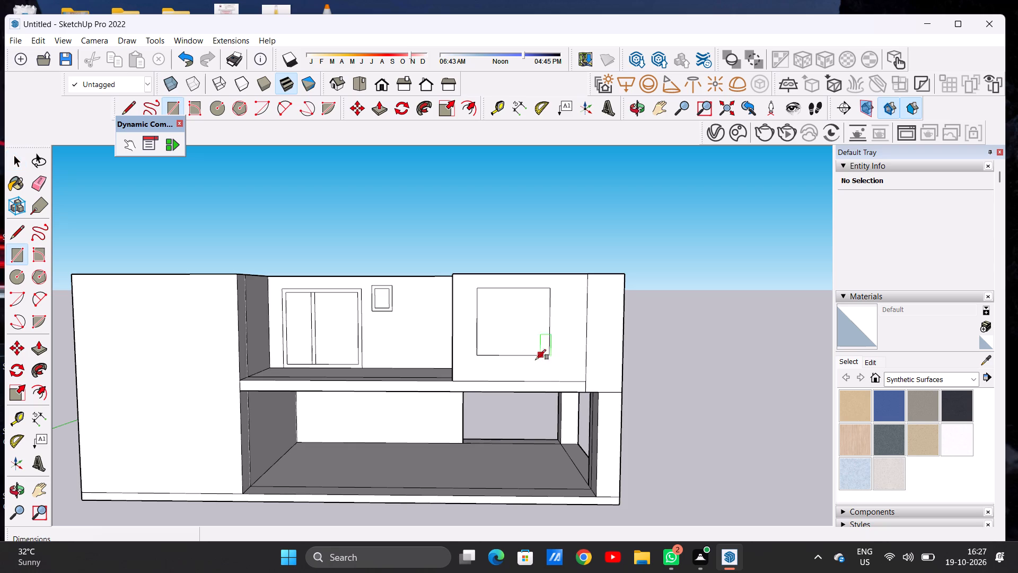
{"action": "scroll", "coordinate": [491, 375], "scroll_direction": "up", "scroll_amount": 4}
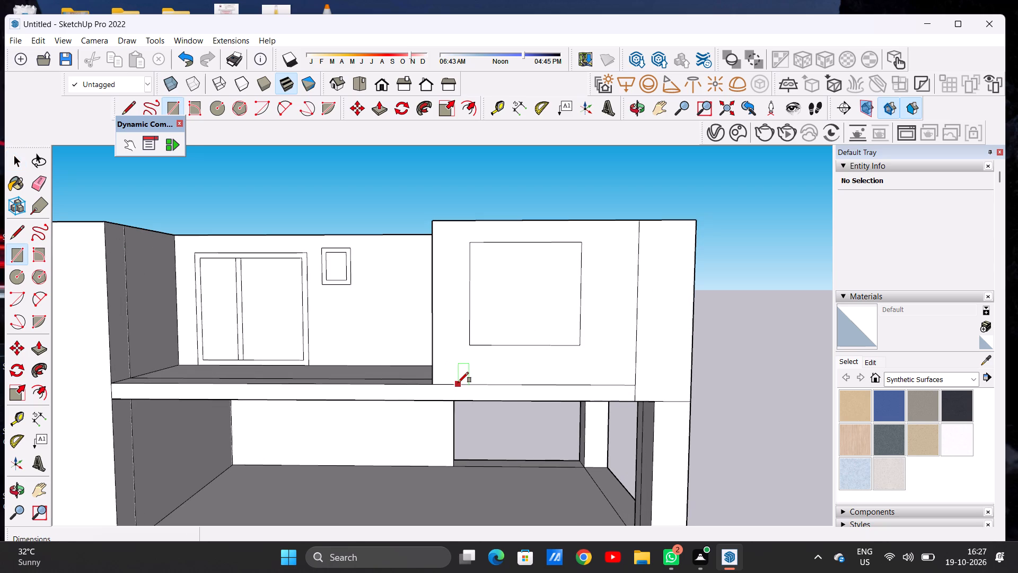
{"action": "left_click", "coordinate": [449, 383]}
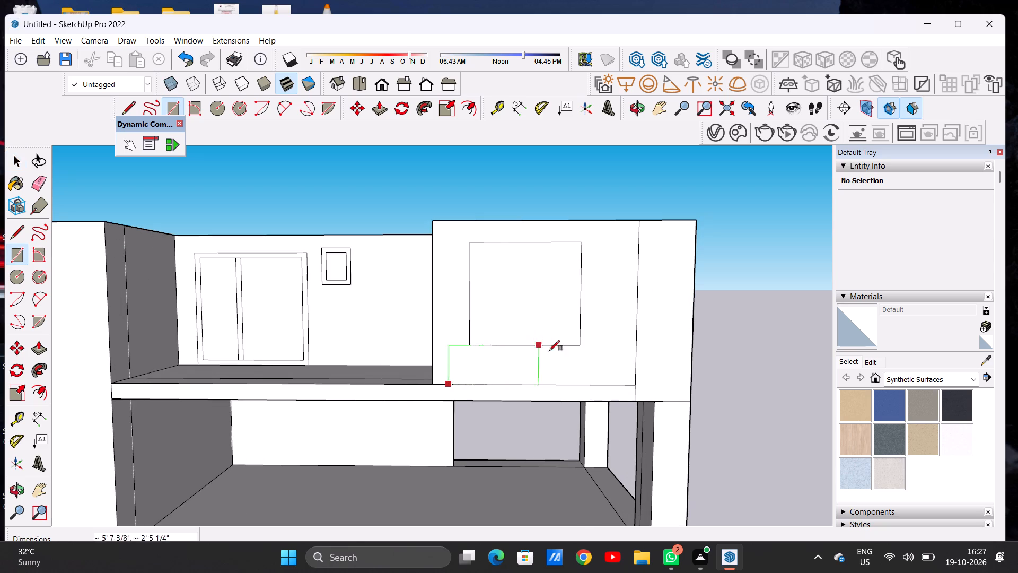
{"action": "left_click", "coordinate": [590, 355]}
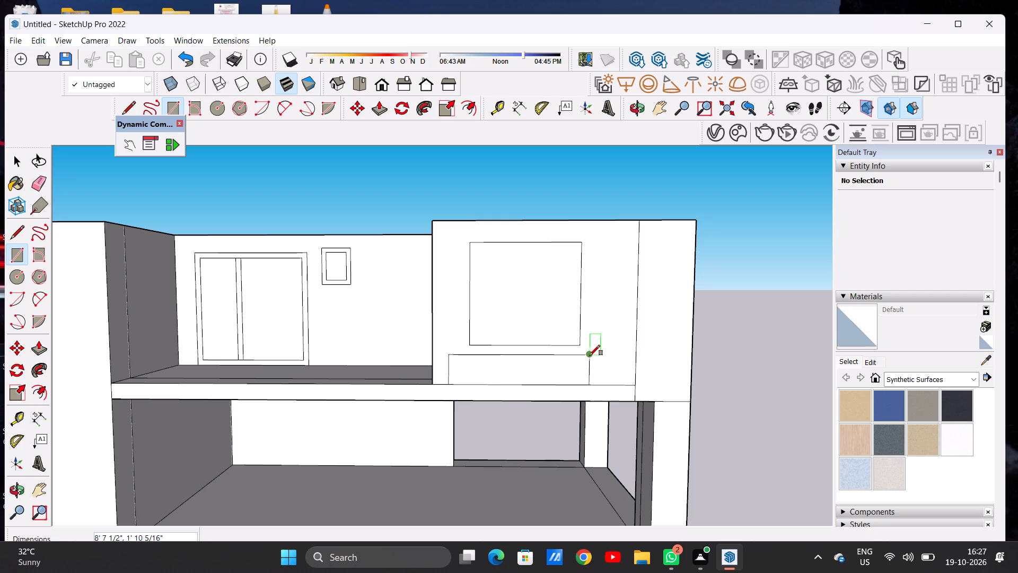
{"action": "key", "text": "space"}
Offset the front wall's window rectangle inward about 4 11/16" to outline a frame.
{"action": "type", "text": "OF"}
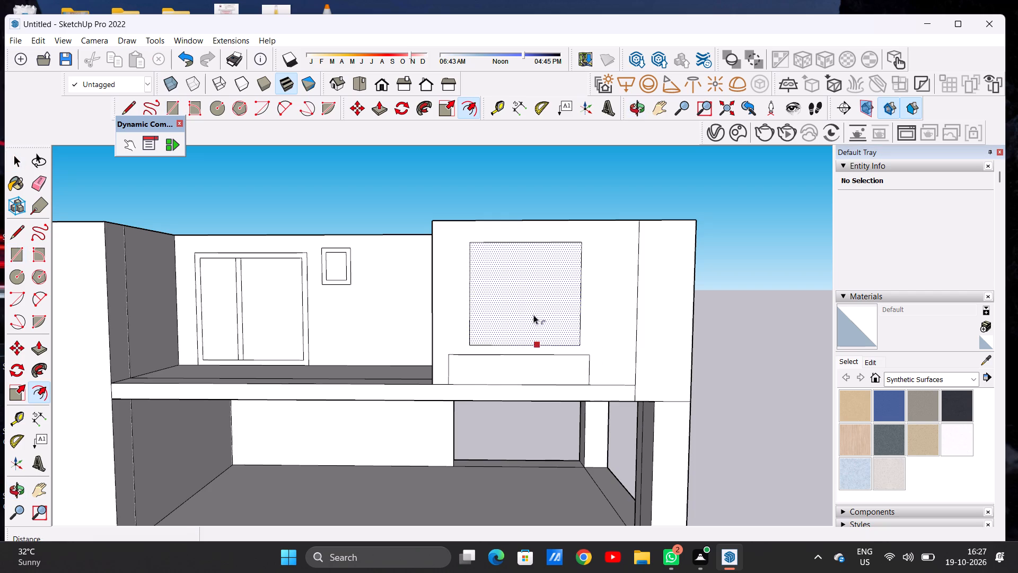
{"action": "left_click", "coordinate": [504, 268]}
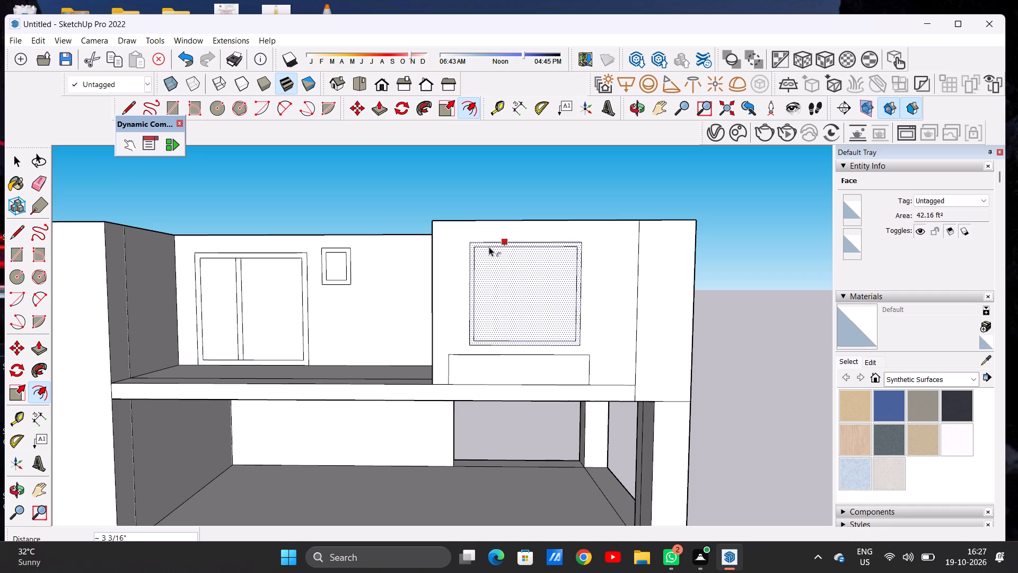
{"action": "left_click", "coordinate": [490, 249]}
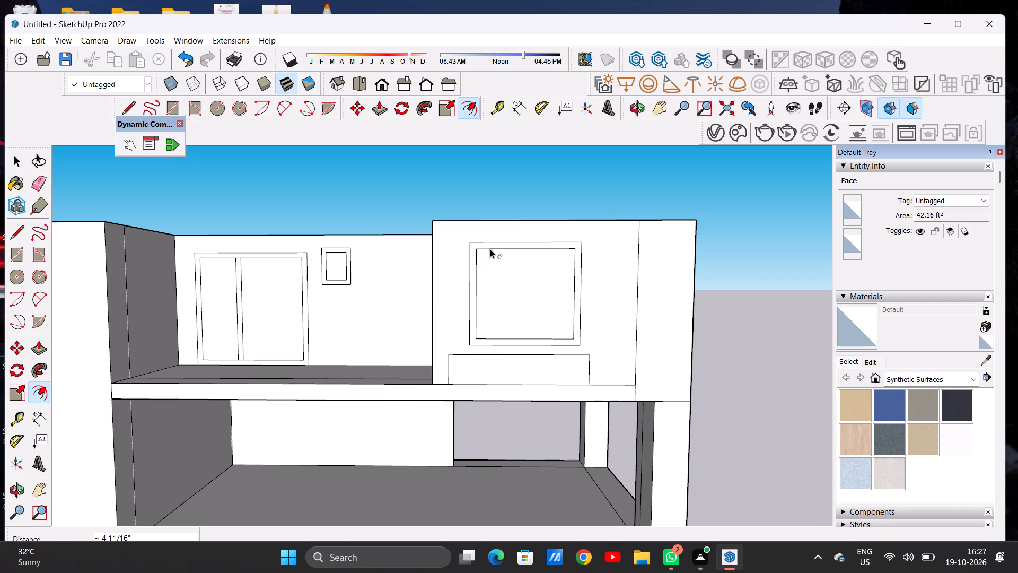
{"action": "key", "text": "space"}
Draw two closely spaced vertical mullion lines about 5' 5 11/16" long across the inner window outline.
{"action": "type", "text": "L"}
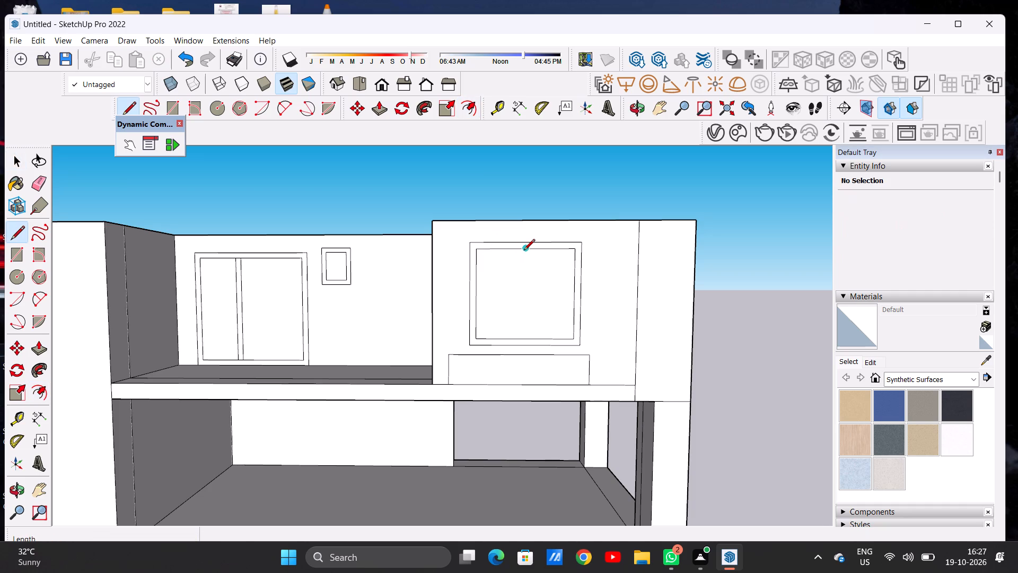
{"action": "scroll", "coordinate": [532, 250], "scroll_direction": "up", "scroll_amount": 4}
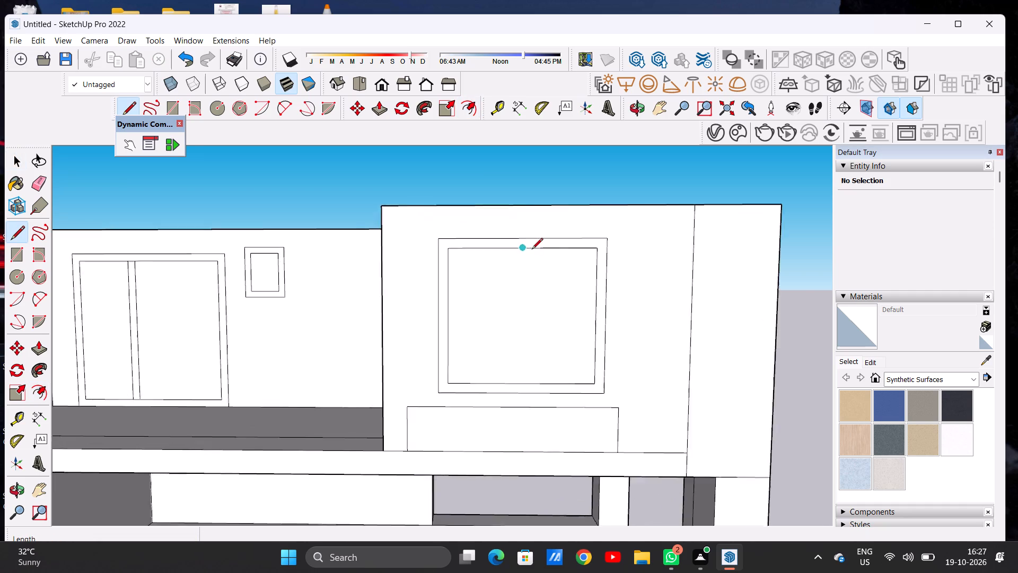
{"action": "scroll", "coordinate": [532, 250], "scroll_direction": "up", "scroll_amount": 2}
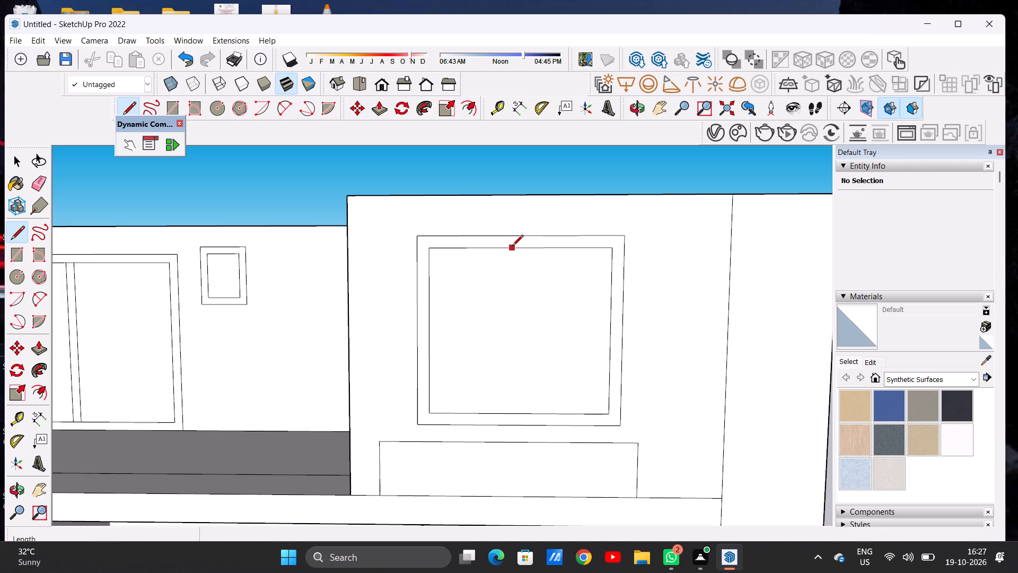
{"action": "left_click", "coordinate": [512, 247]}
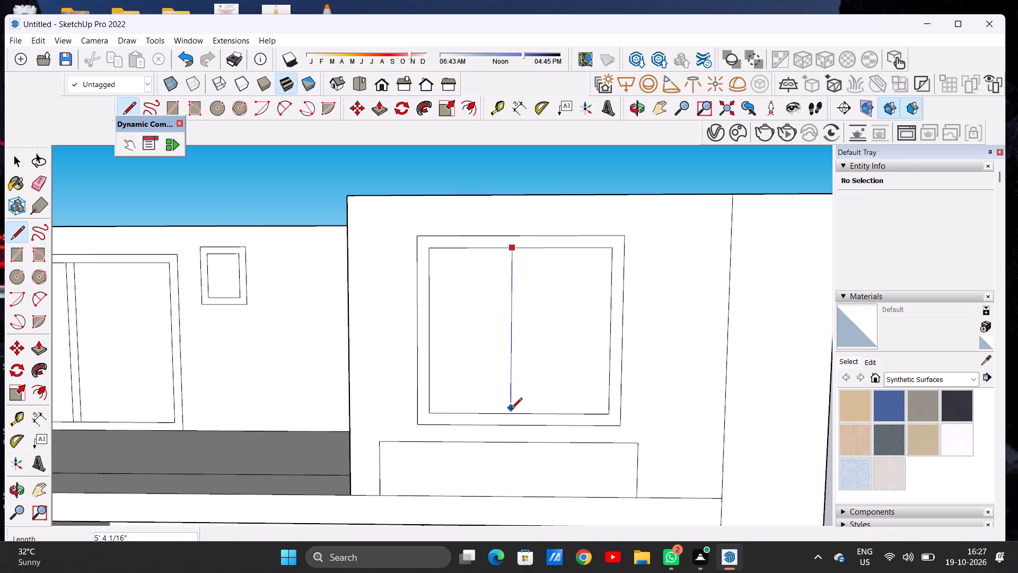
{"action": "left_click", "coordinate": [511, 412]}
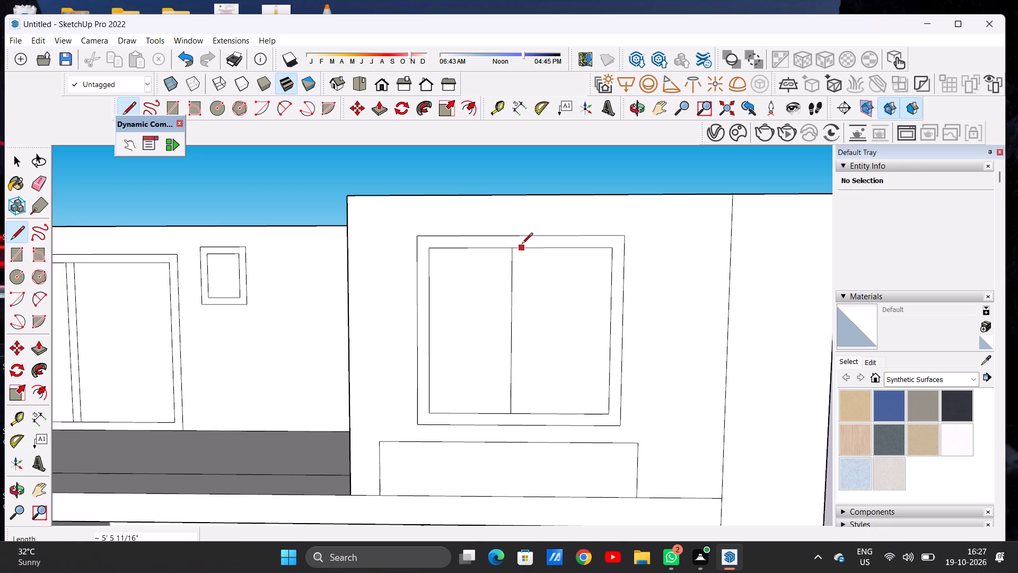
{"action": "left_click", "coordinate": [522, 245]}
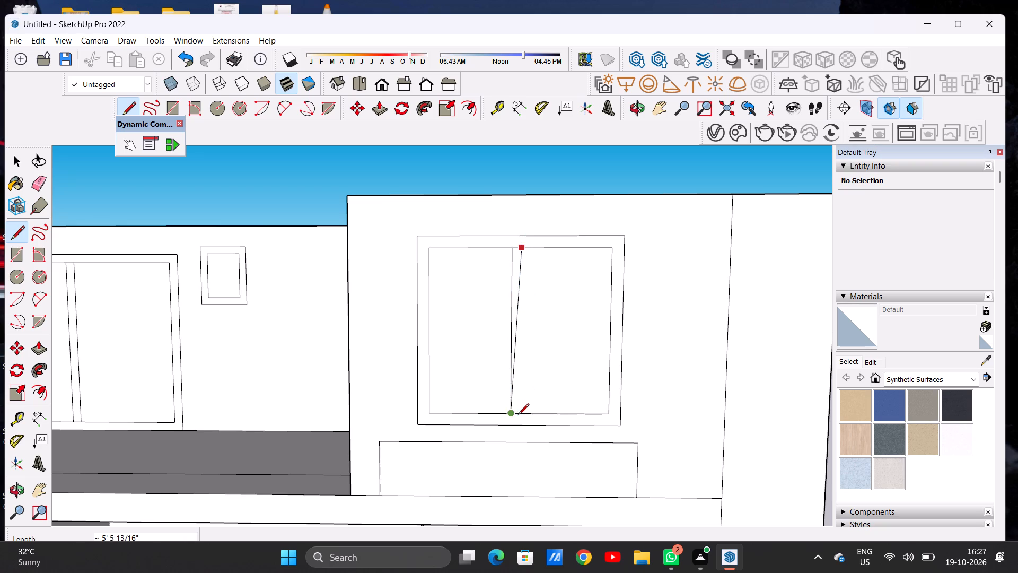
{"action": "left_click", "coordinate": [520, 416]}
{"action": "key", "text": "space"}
Examine the front elevation and the window layout on the raised wall from several angles.
{"action": "scroll", "coordinate": [526, 341], "scroll_direction": "down", "scroll_amount": 3}
{"action": "scroll", "coordinate": [526, 341], "scroll_direction": "up", "scroll_amount": 1}
{"action": "scroll", "coordinate": [526, 341], "scroll_direction": "down", "scroll_amount": 11}
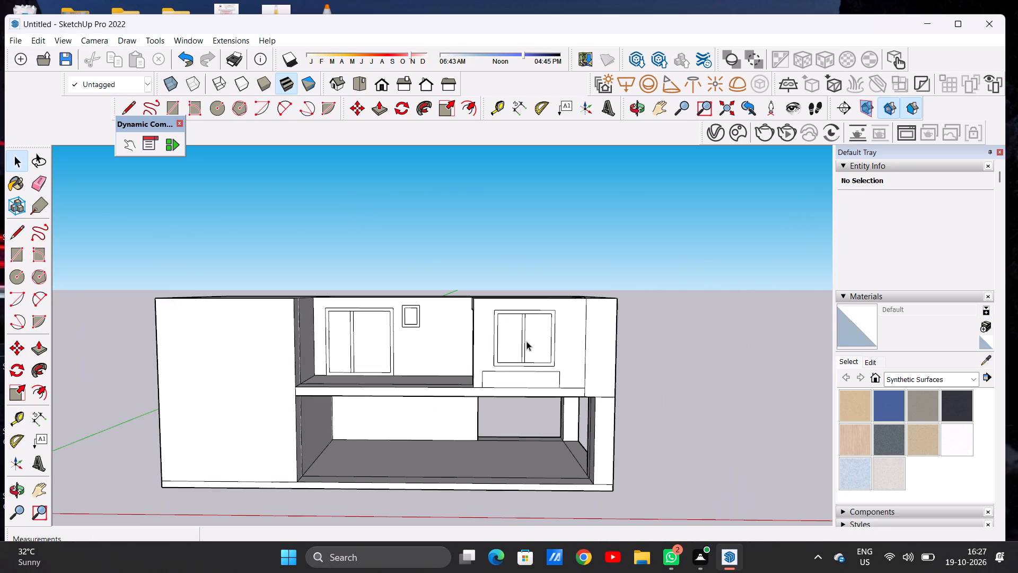
{"action": "scroll", "coordinate": [526, 341], "scroll_direction": "down", "scroll_amount": 5}
{"action": "scroll", "coordinate": [530, 363], "scroll_direction": "up", "scroll_amount": 6}
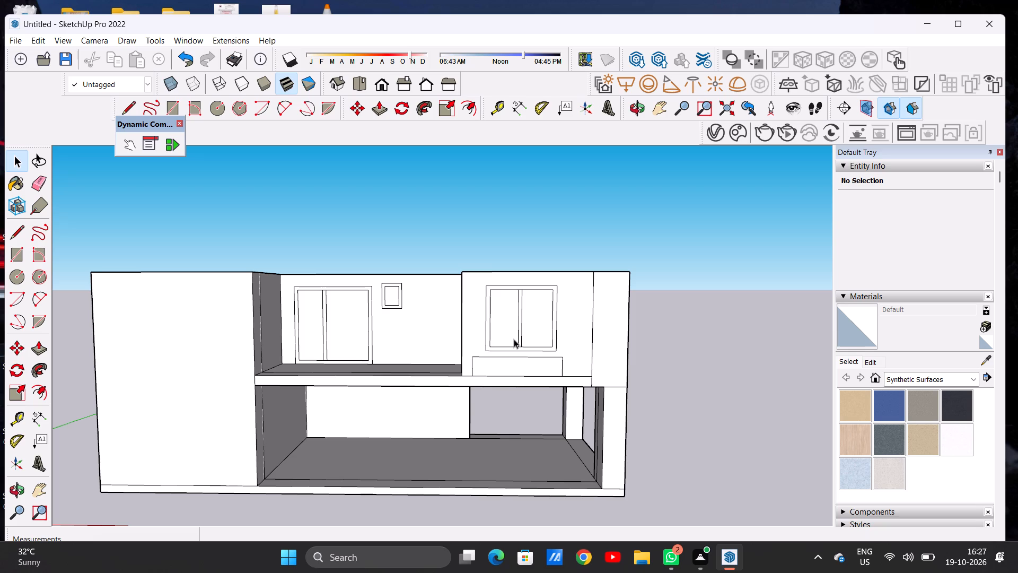
{"action": "middle_click_drag", "start_coordinate": [497, 298], "coordinate": [501, 316]}
{"action": "middle_click_drag", "start_coordinate": [501, 316], "coordinate": [501, 346]}
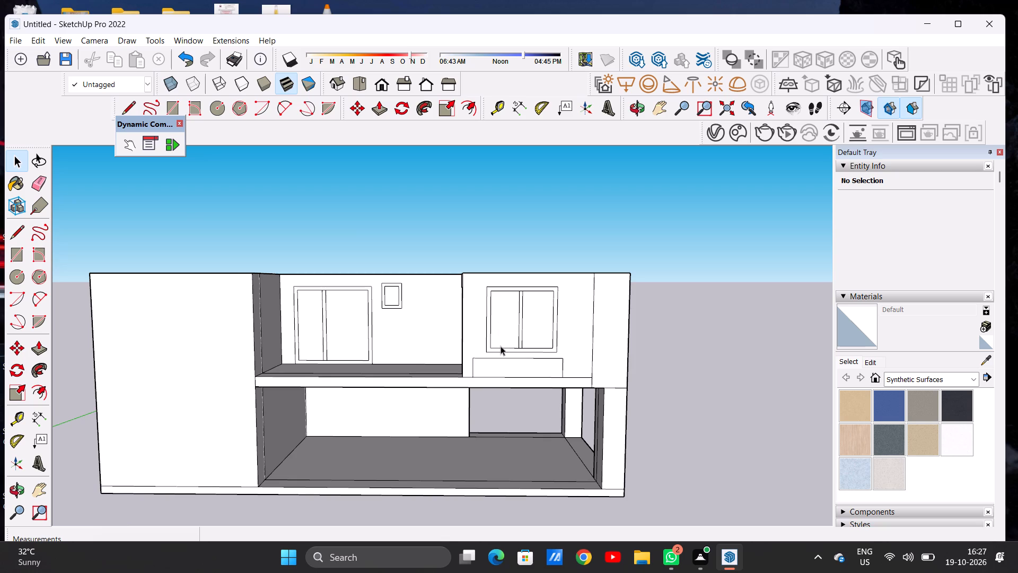
{"action": "scroll", "coordinate": [507, 346], "scroll_direction": "down", "scroll_amount": 4}
{"action": "middle_click_drag", "start_coordinate": [561, 323], "coordinate": [468, 320]}
{"action": "scroll", "coordinate": [502, 360], "scroll_direction": "up", "scroll_amount": 6}
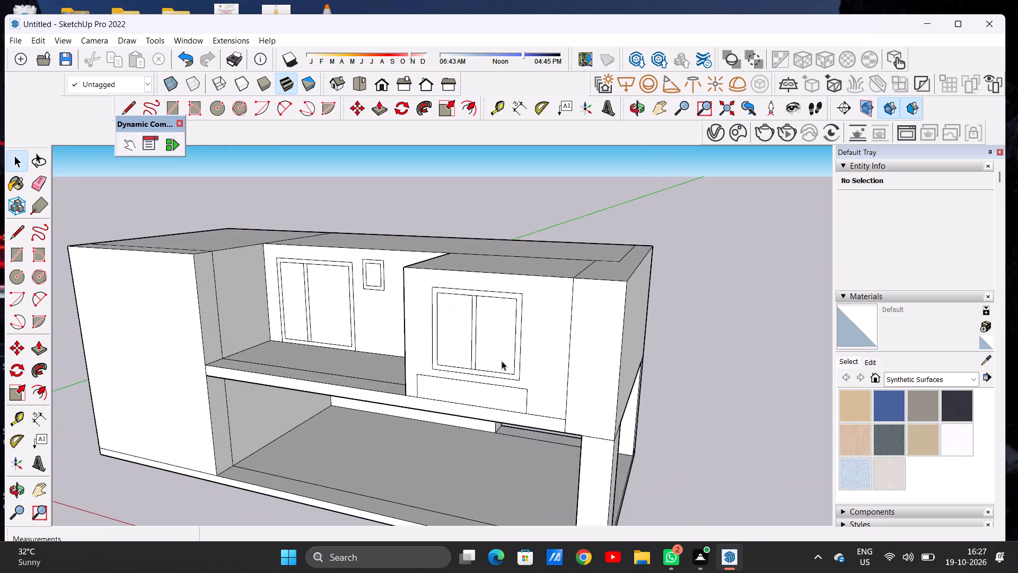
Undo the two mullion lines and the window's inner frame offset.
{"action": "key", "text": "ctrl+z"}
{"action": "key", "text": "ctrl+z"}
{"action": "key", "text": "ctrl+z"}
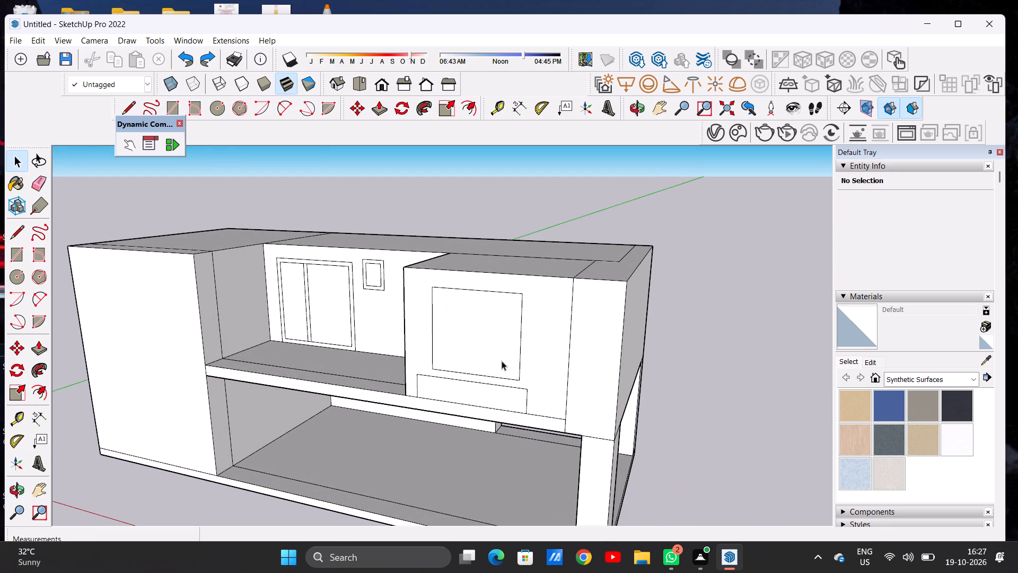
Push/Pull the window rectangle on the raised front wall inward about 1' 5/16" to form a recess.
{"action": "scroll", "coordinate": [501, 352], "scroll_direction": "down", "scroll_amount": 4}
{"action": "scroll", "coordinate": [488, 324], "scroll_direction": "up", "scroll_amount": 3}
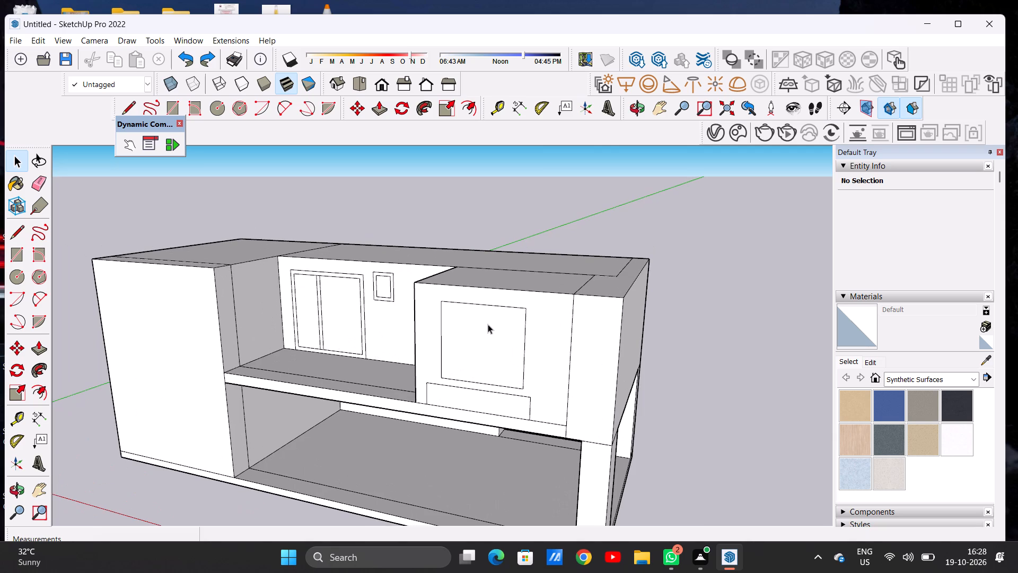
{"action": "key", "text": "p"}
{"action": "scroll", "coordinate": [488, 324], "scroll_direction": "up", "scroll_amount": 4}
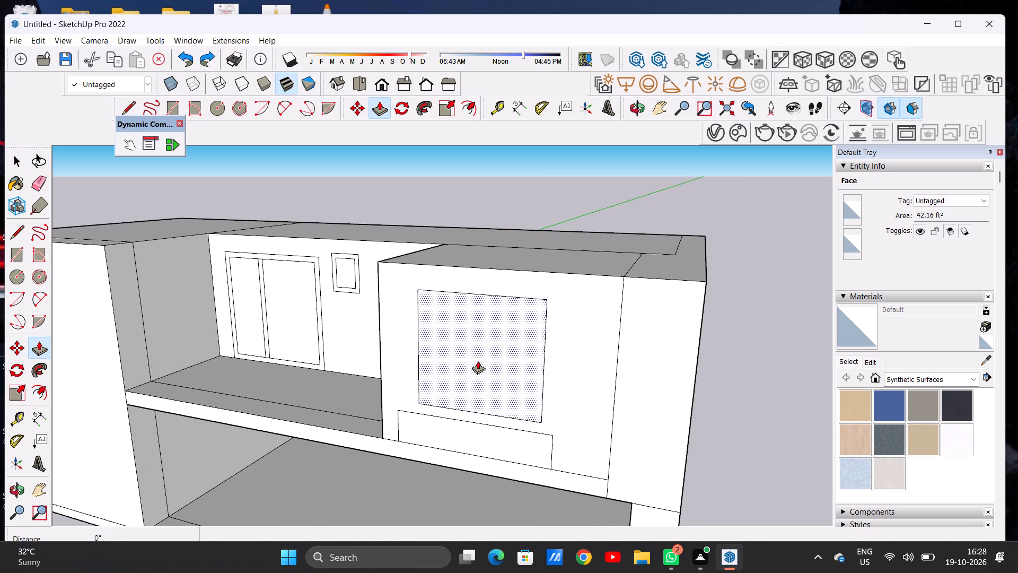
{"action": "left_click", "coordinate": [478, 361]}
{"action": "left_click", "coordinate": [483, 354]}
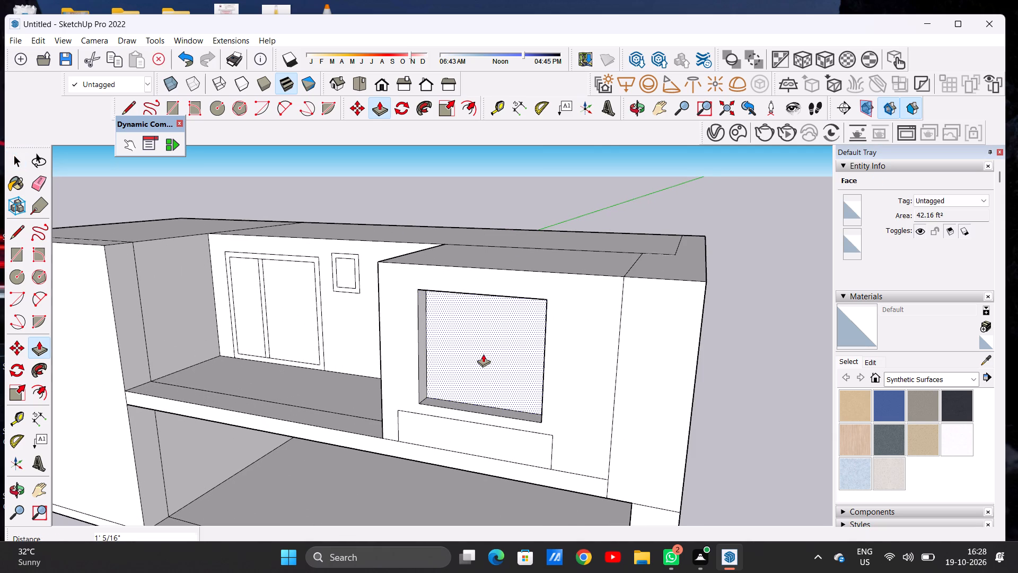
Offset the recessed window face's outline inward about 5 1/16" to form the window frame.
{"action": "key", "text": "space"}
{"action": "key", "text": "space"}
{"action": "scroll", "coordinate": [540, 338], "scroll_direction": "down", "scroll_amount": 7}
{"action": "middle_click_drag", "start_coordinate": [447, 354], "coordinate": [517, 345]}
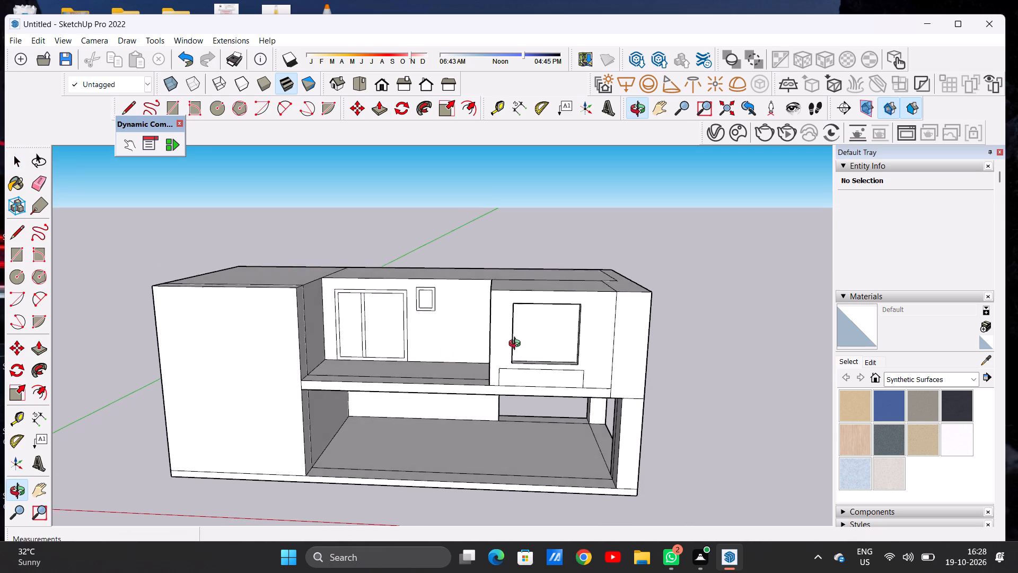
{"action": "middle_click_drag", "start_coordinate": [517, 345], "coordinate": [502, 335]}
{"action": "scroll", "coordinate": [558, 305], "scroll_direction": "up", "scroll_amount": 6}
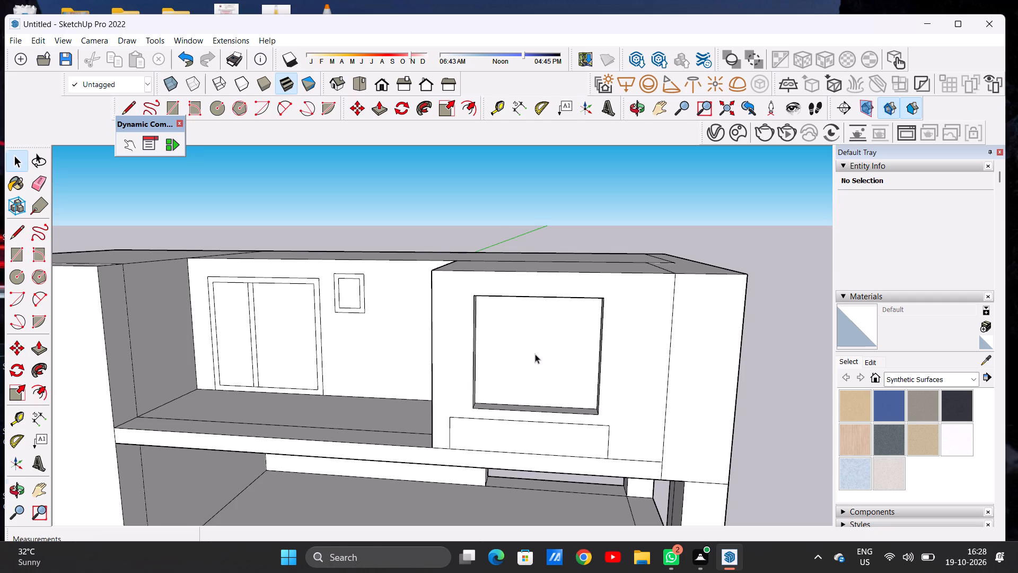
{"action": "middle_click", "coordinate": [535, 354]}
{"action": "middle_click", "coordinate": [533, 351]}
{"action": "type", "text": "OF"}
{"action": "left_click", "coordinate": [513, 319]}
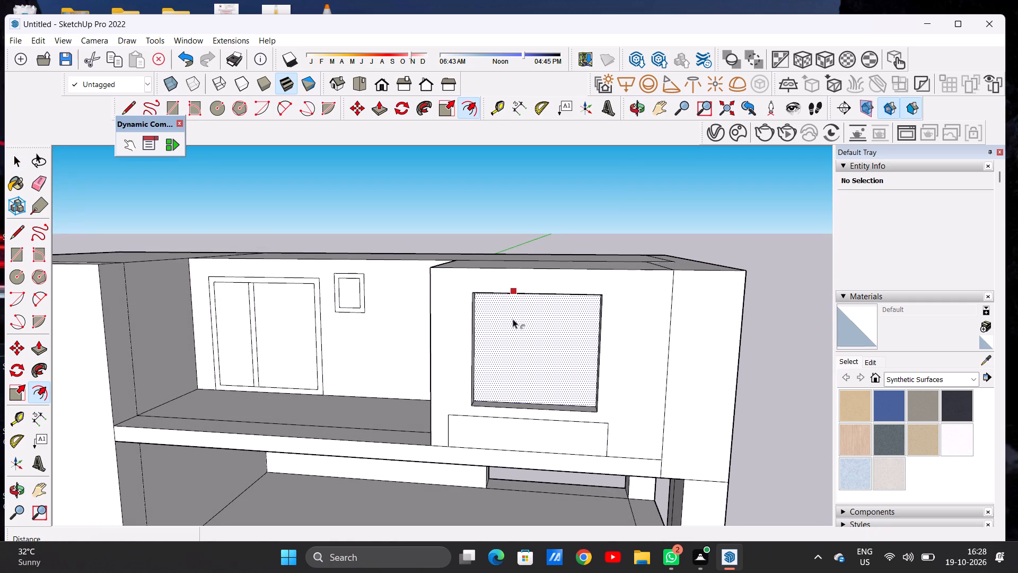
{"action": "left_click", "coordinate": [487, 299]}
{"action": "middle_click_drag", "start_coordinate": [544, 374], "coordinate": [563, 380]}
{"action": "middle_click", "coordinate": [563, 380]}
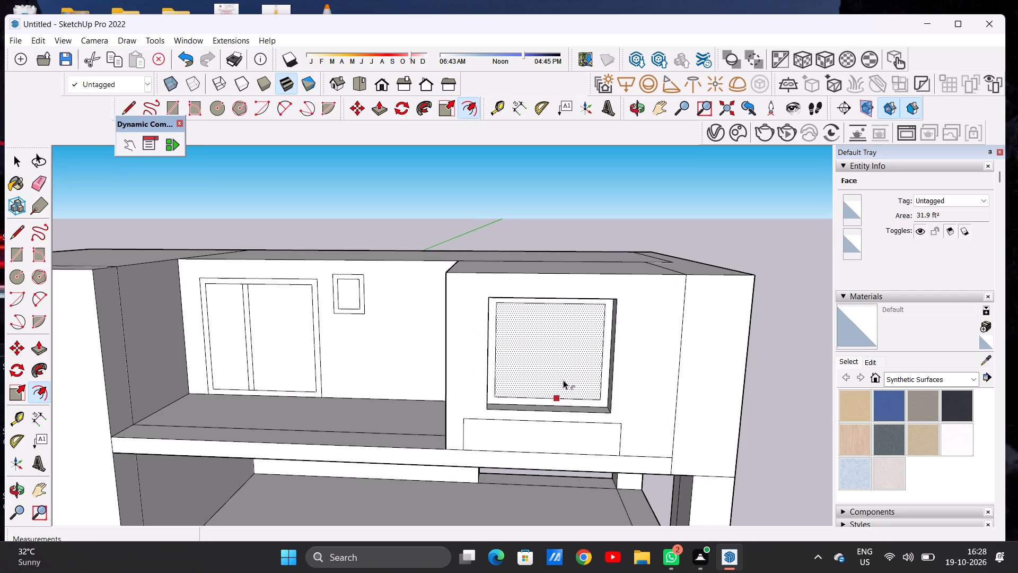
{"action": "key", "text": "space"}
{"action": "left_click", "coordinate": [740, 195]}
Draw two closely spaced vertical mullion lines about 5' 4 15/16" long across the recessed window's inner outline.
{"action": "scroll", "coordinate": [584, 403], "scroll_direction": "up", "scroll_amount": 1}
{"action": "scroll", "coordinate": [584, 403], "scroll_direction": "down", "scroll_amount": 1}
{"action": "scroll", "coordinate": [584, 403], "scroll_direction": "up", "scroll_amount": 1}
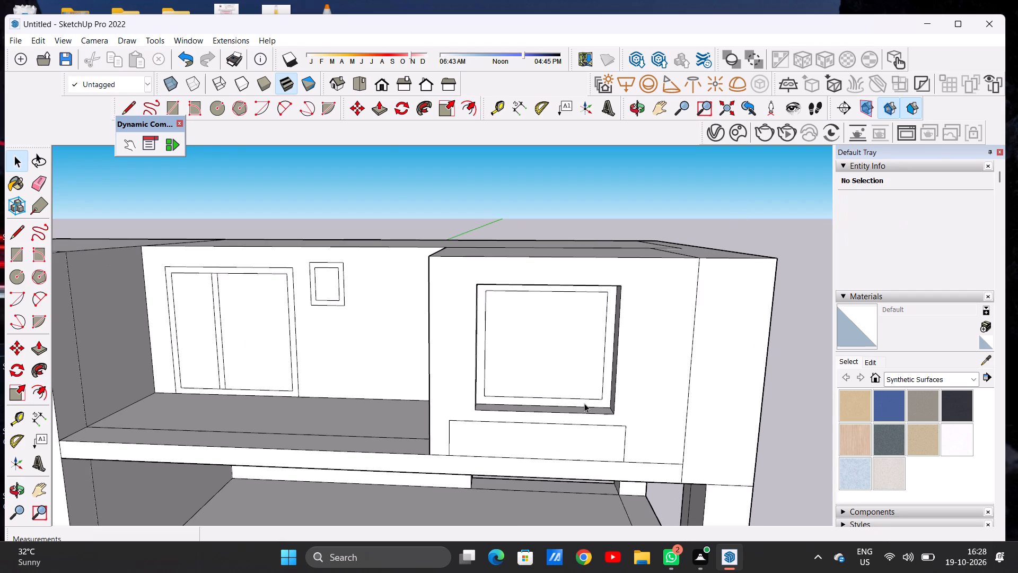
{"action": "key", "text": "l"}
{"action": "scroll", "coordinate": [540, 342], "scroll_direction": "up", "scroll_amount": 4}
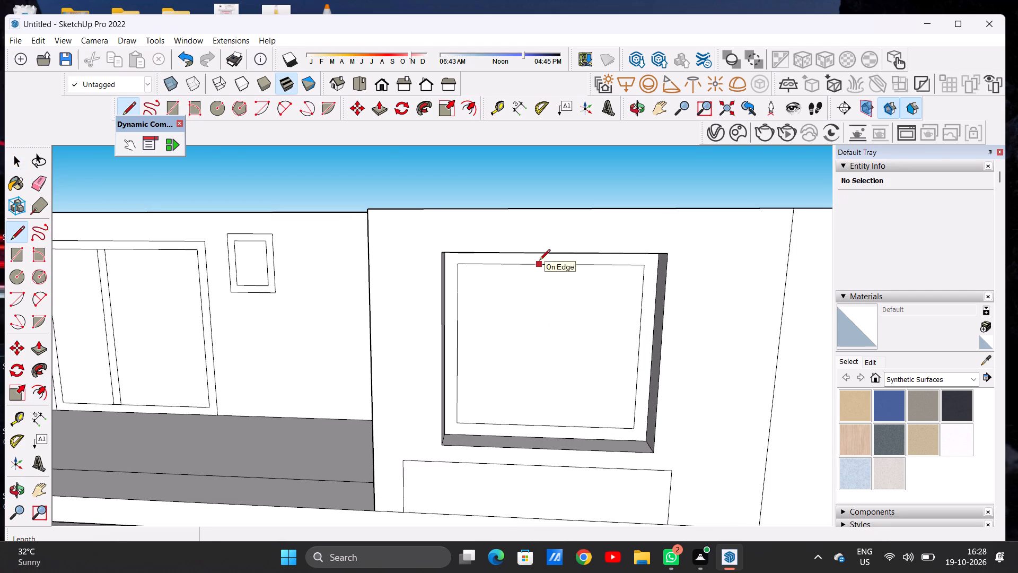
{"action": "left_click", "coordinate": [539, 261]}
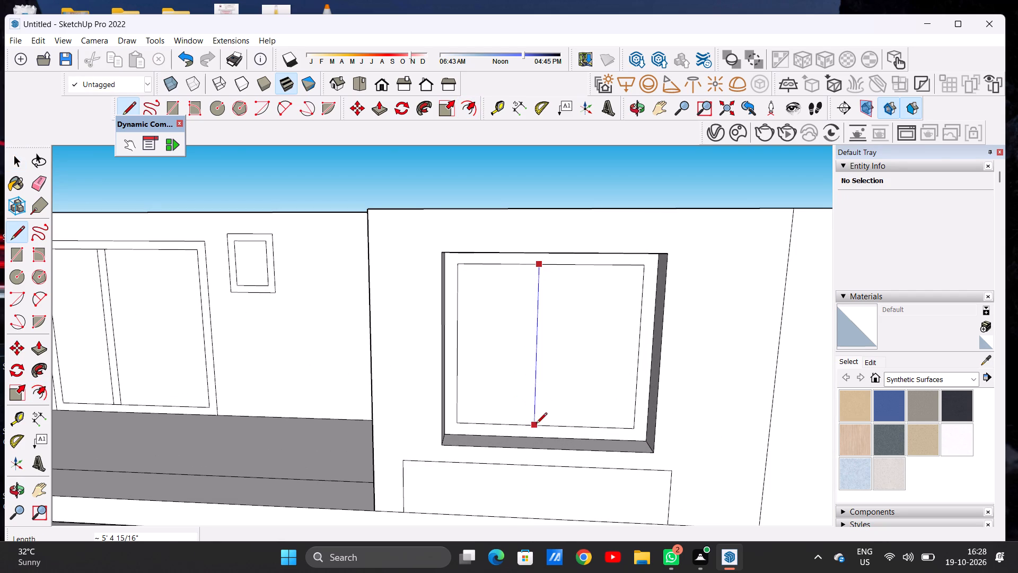
{"action": "left_click", "coordinate": [536, 424]}
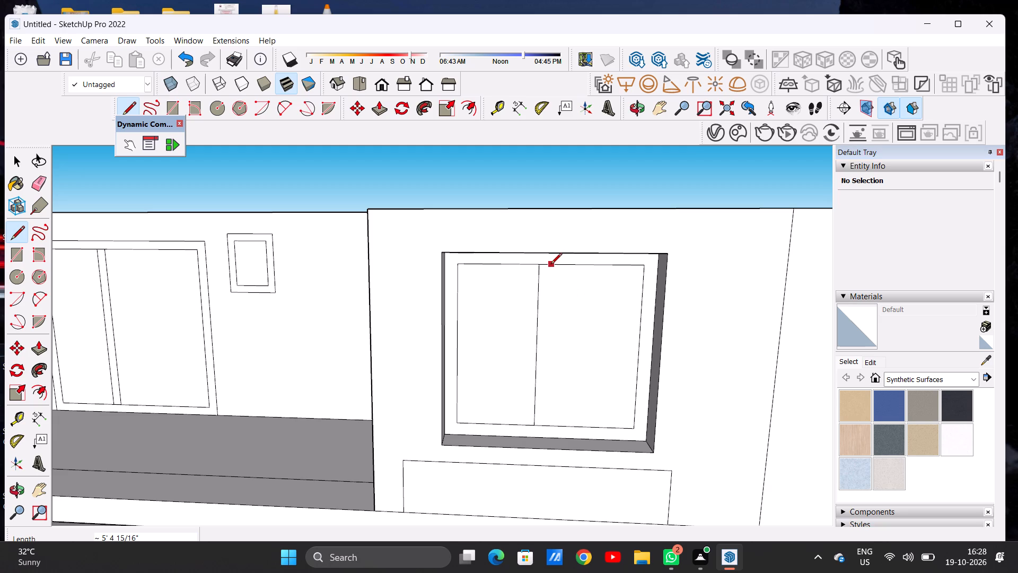
{"action": "left_click", "coordinate": [549, 265]}
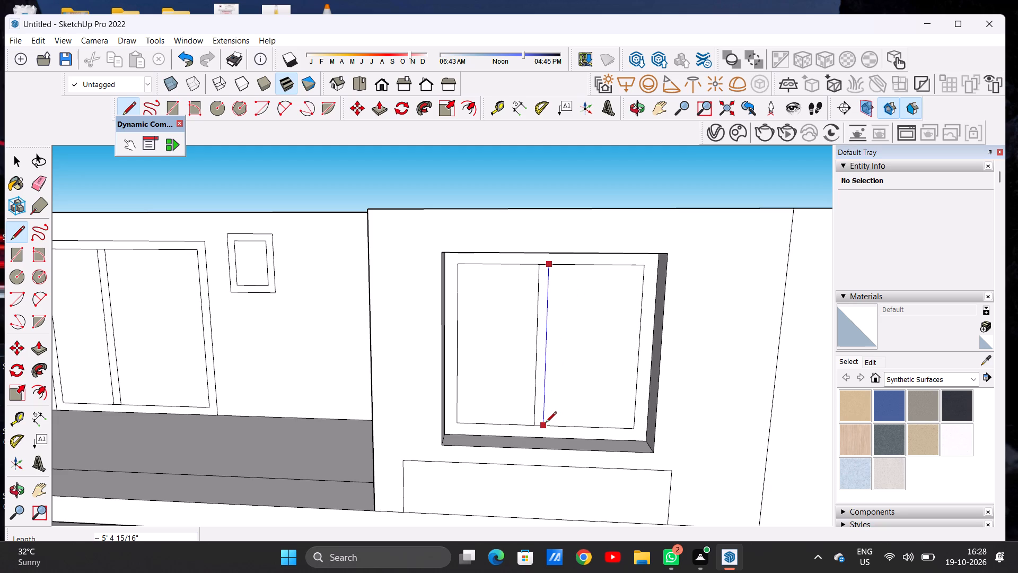
{"action": "left_click", "coordinate": [544, 428]}
{"action": "key", "text": "space"}
Move the narrow mullion strip and its edges slightly along the window frame toward the window's centre.
{"action": "scroll", "coordinate": [420, 391], "scroll_direction": "down", "scroll_amount": 9}
{"action": "scroll", "coordinate": [480, 378], "scroll_direction": "down", "scroll_amount": 3}
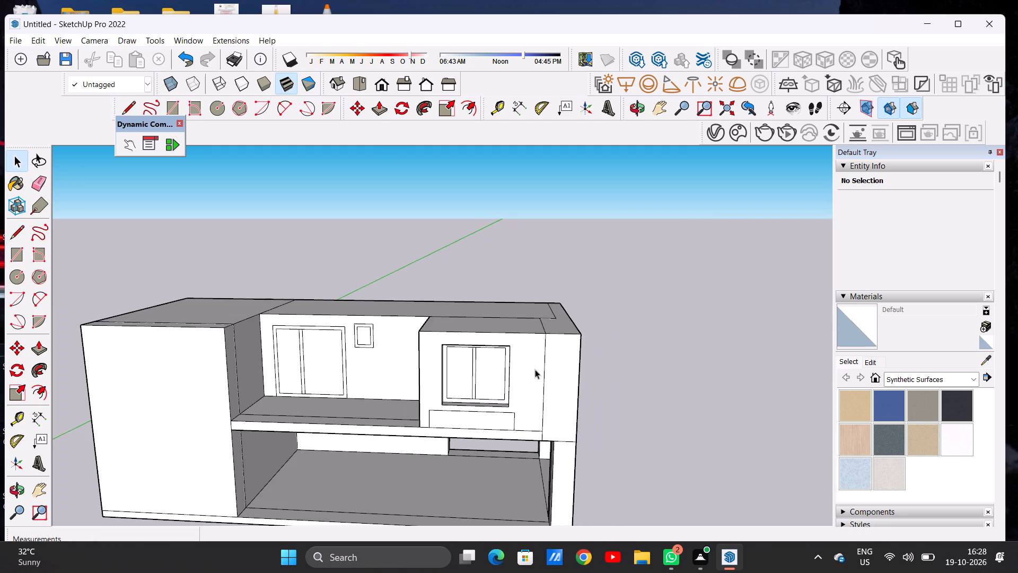
{"action": "scroll", "coordinate": [453, 416], "scroll_direction": "up", "scroll_amount": 1}
{"action": "scroll", "coordinate": [453, 416], "scroll_direction": "down", "scroll_amount": 1}
{"action": "scroll", "coordinate": [453, 416], "scroll_direction": "up", "scroll_amount": 13}
{"action": "scroll", "coordinate": [484, 385], "scroll_direction": "up", "scroll_amount": 6}
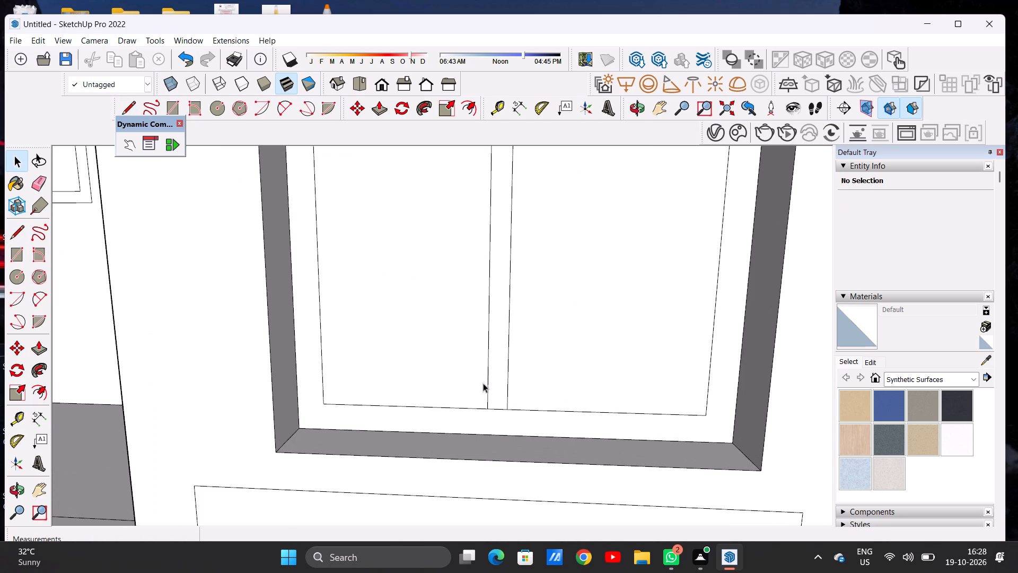
{"action": "double_click", "coordinate": [500, 381]}
{"action": "scroll", "coordinate": [500, 386], "scroll_direction": "down", "scroll_amount": 7}
{"action": "key", "text": "m"}
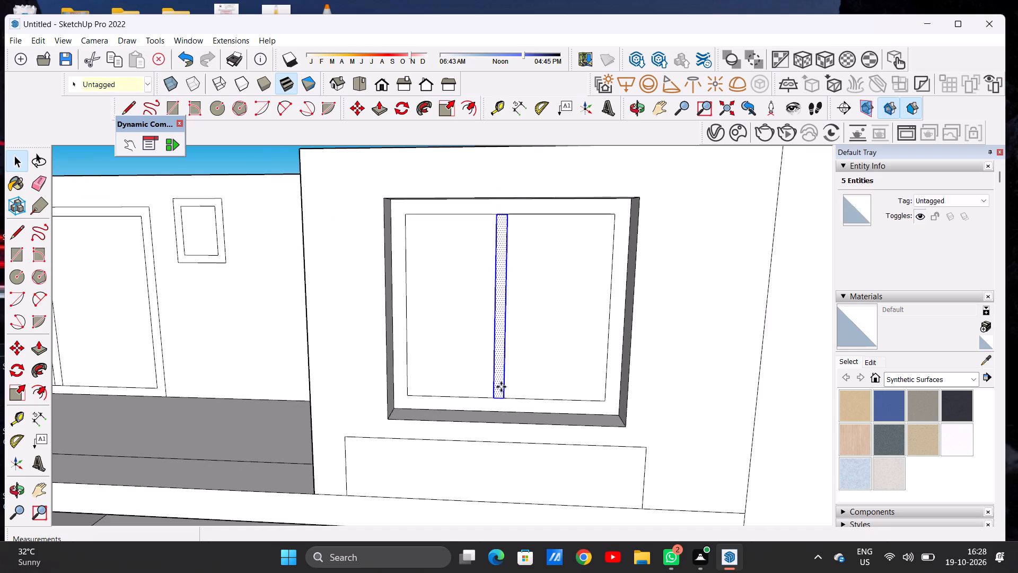
{"action": "left_click", "coordinate": [501, 396]}
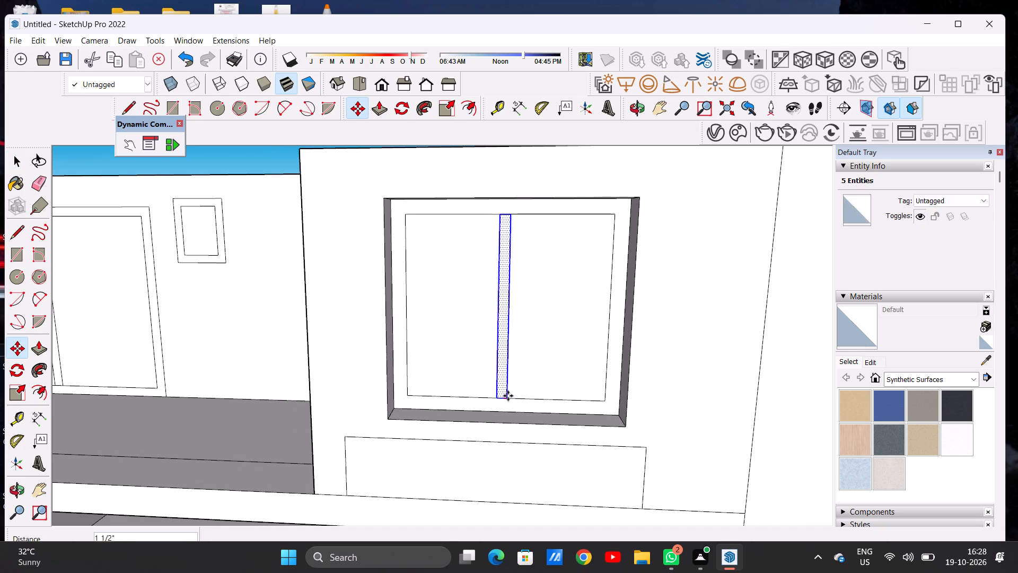
{"action": "left_click", "coordinate": [510, 395]}
{"action": "key", "text": "space"}
{"action": "scroll", "coordinate": [492, 379], "scroll_direction": "down", "scroll_amount": 9}
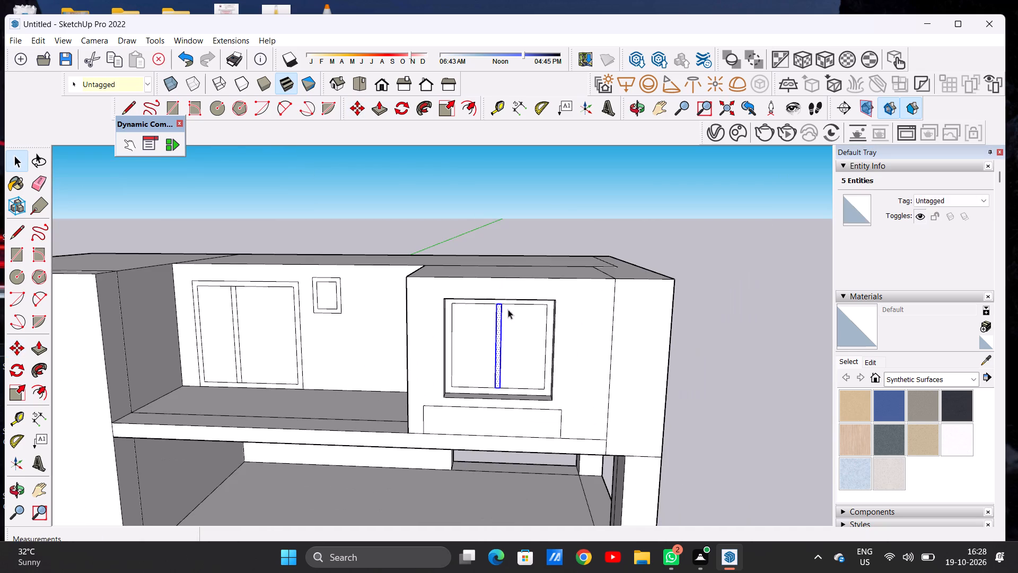
{"action": "left_click", "coordinate": [566, 211]}
Examine the front elevation and the wall area around the recessed window from several angles and distances.
{"action": "scroll", "coordinate": [517, 349], "scroll_direction": "down", "scroll_amount": 5}
{"action": "scroll", "coordinate": [484, 360], "scroll_direction": "up", "scroll_amount": 14}
{"action": "middle_click_drag", "start_coordinate": [569, 342], "coordinate": [436, 341]}
{"action": "middle_click_drag", "start_coordinate": [426, 341], "coordinate": [605, 351]}
{"action": "middle_click", "coordinate": [605, 351]}
{"action": "scroll", "coordinate": [592, 372], "scroll_direction": "down", "scroll_amount": 13}
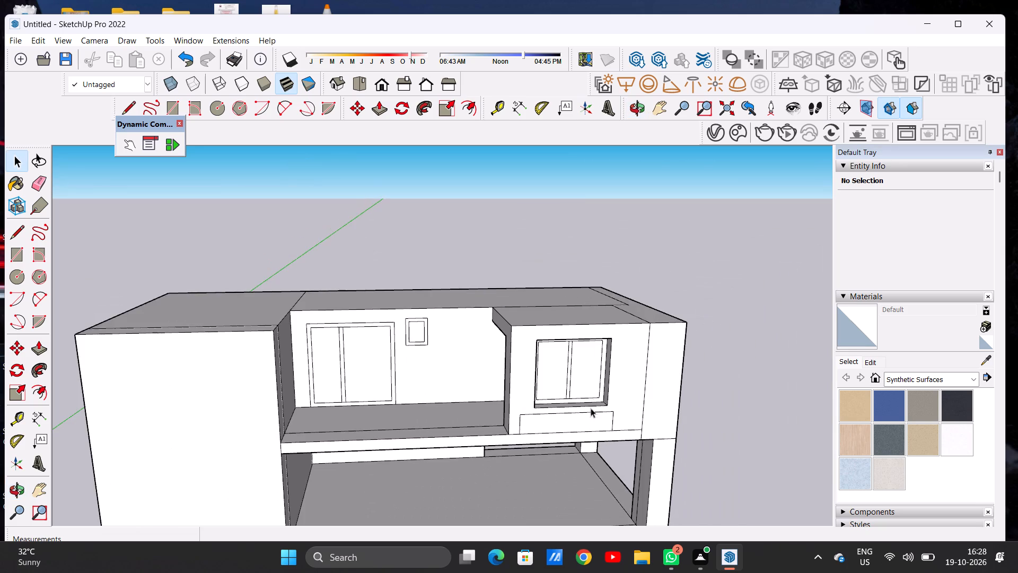
{"action": "middle_click_drag", "start_coordinate": [591, 411], "coordinate": [552, 404]}
{"action": "scroll", "coordinate": [554, 415], "scroll_direction": "down", "scroll_amount": 3}
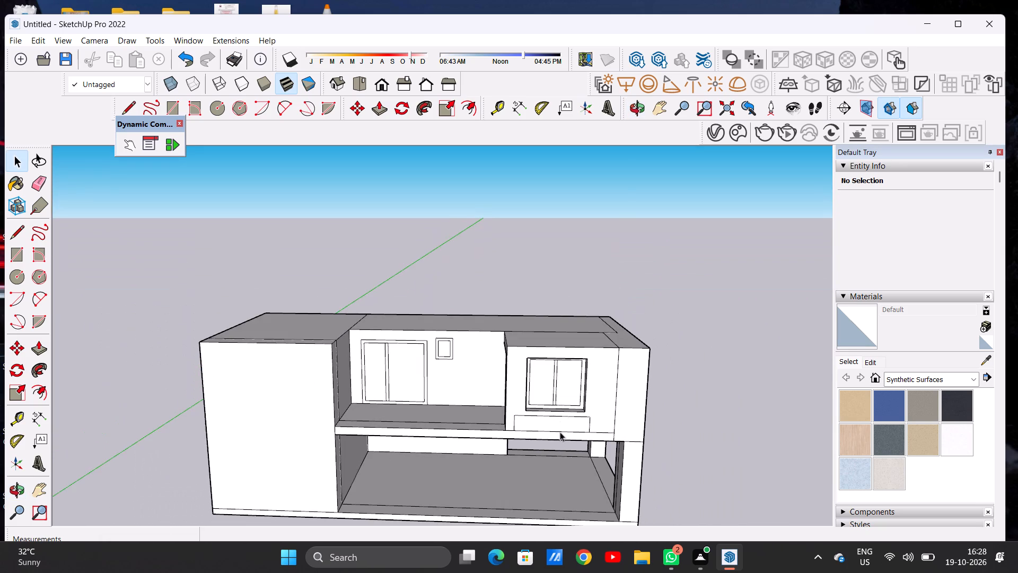
{"action": "scroll", "coordinate": [560, 432], "scroll_direction": "up", "scroll_amount": 7}
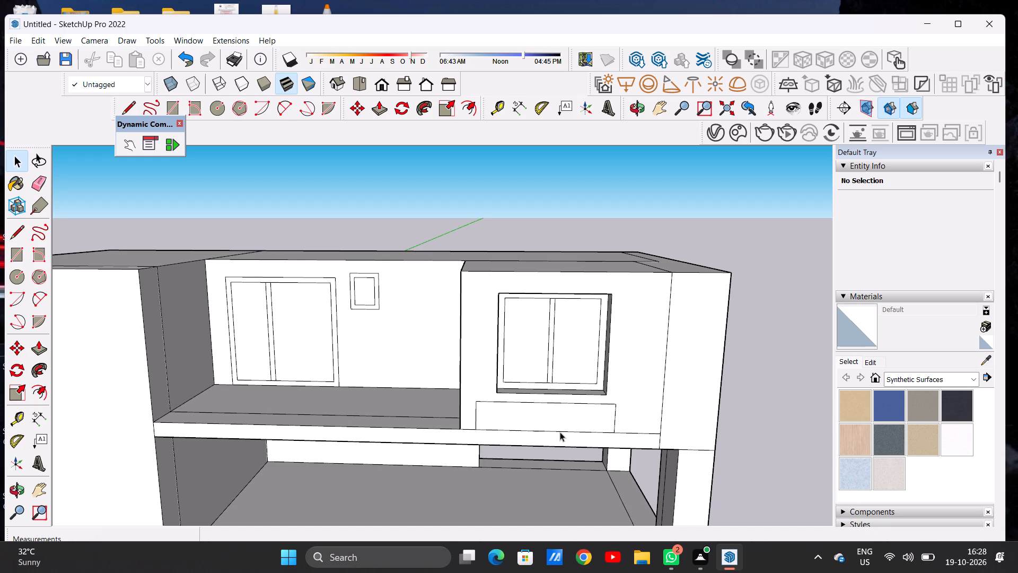
{"action": "scroll", "coordinate": [504, 389], "scroll_direction": "up", "scroll_amount": 4}
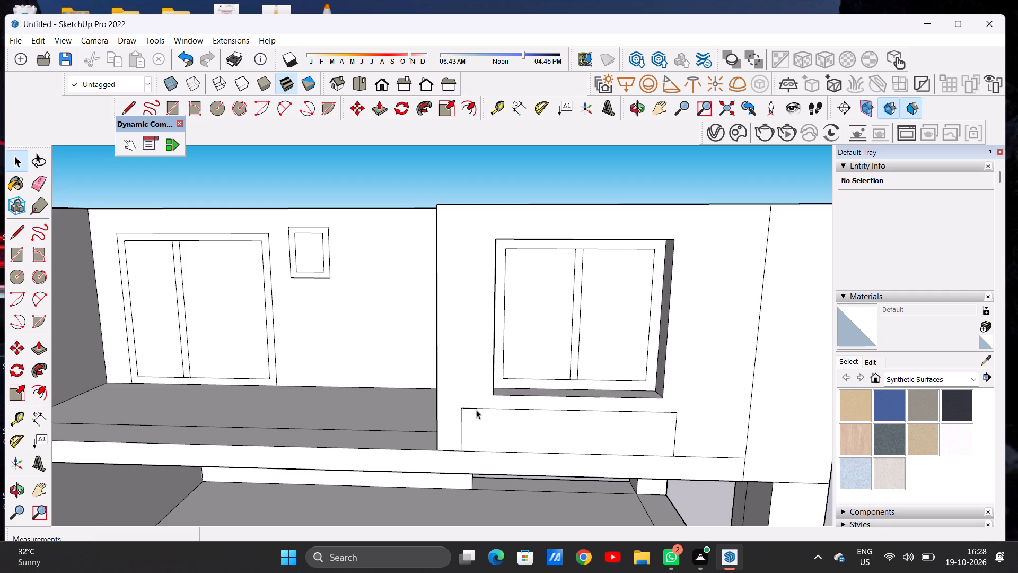
{"action": "scroll", "coordinate": [547, 380], "scroll_direction": "down", "scroll_amount": 2}
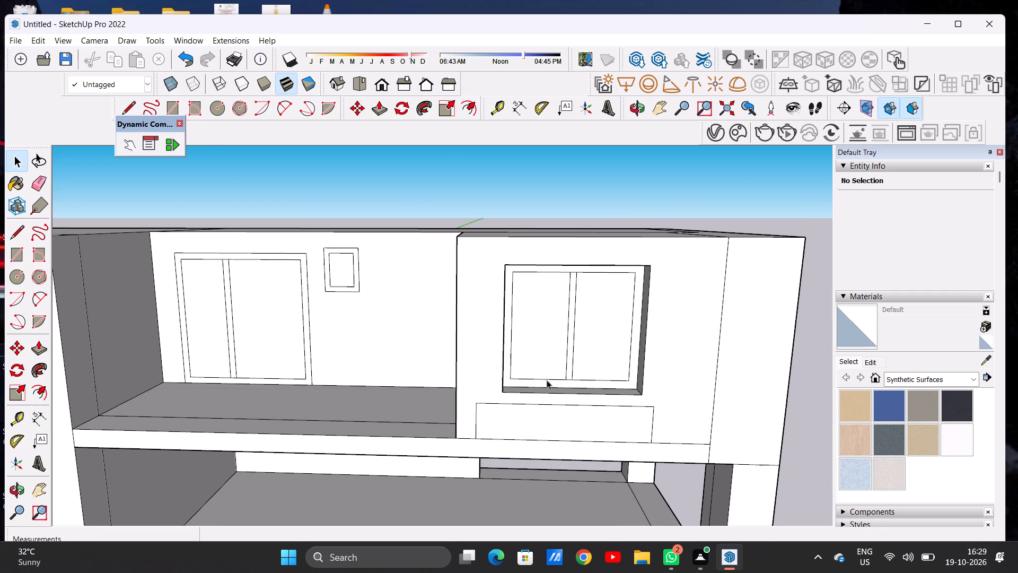
{"action": "scroll", "coordinate": [555, 263], "scroll_direction": "up", "scroll_amount": 5}
{"action": "scroll", "coordinate": [565, 291], "scroll_direction": "down", "scroll_amount": 4}
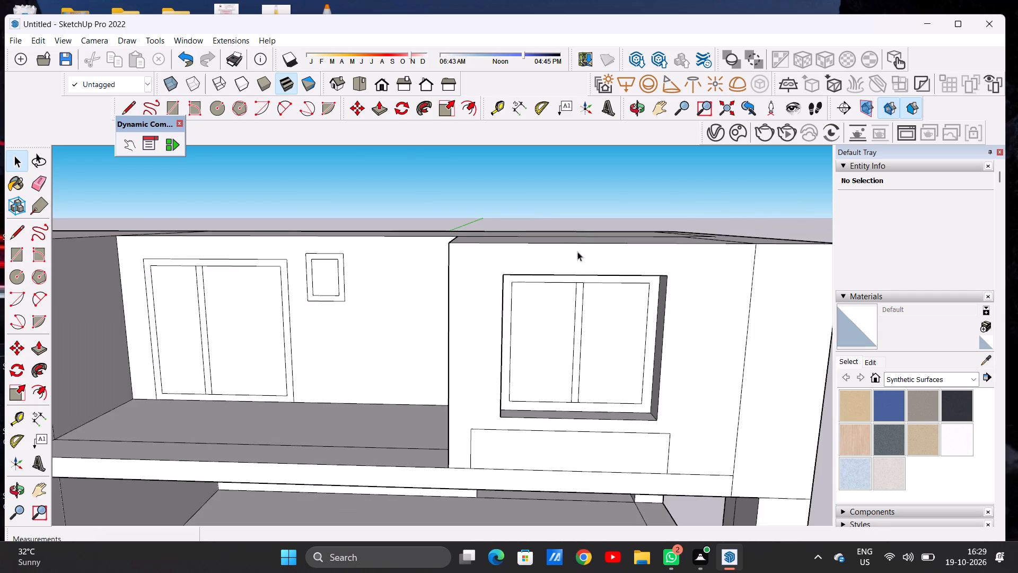
{"action": "scroll", "coordinate": [586, 245], "scroll_direction": "up", "scroll_amount": 1}
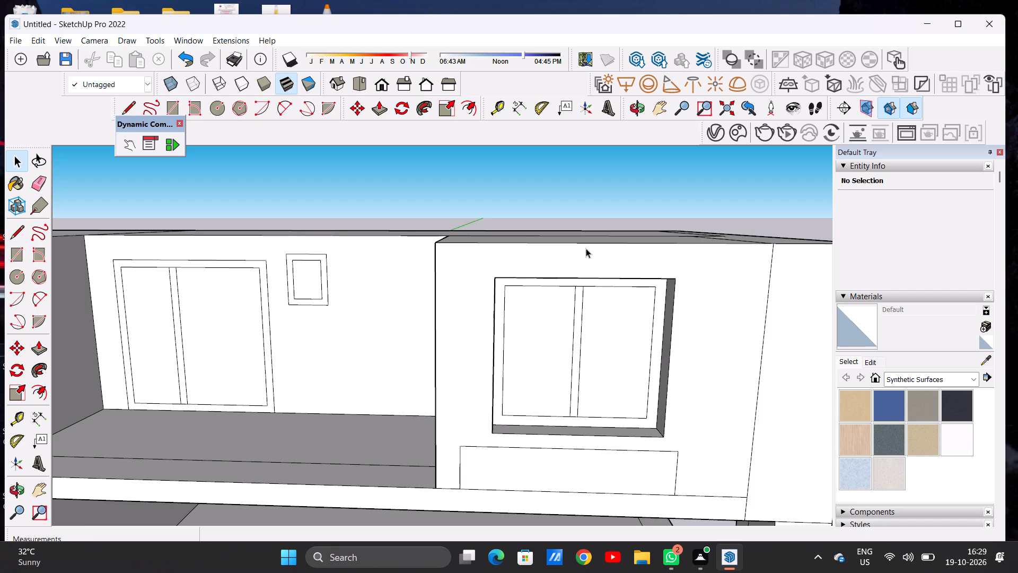
Draw a horizontal band about 9' 7 7/16" long and 8 1/2" high above the recessed window, starting at the front wall's corner edge.
{"action": "key", "text": "l"}
{"action": "scroll", "coordinate": [586, 248], "scroll_direction": "up", "scroll_amount": 4}
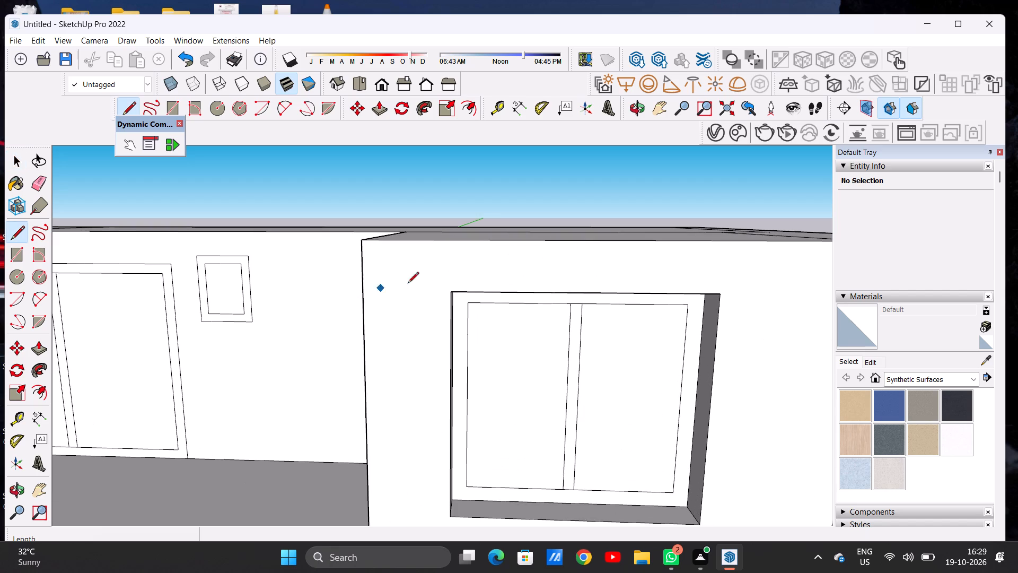
{"action": "scroll", "coordinate": [580, 283], "scroll_direction": "down", "scroll_amount": 4}
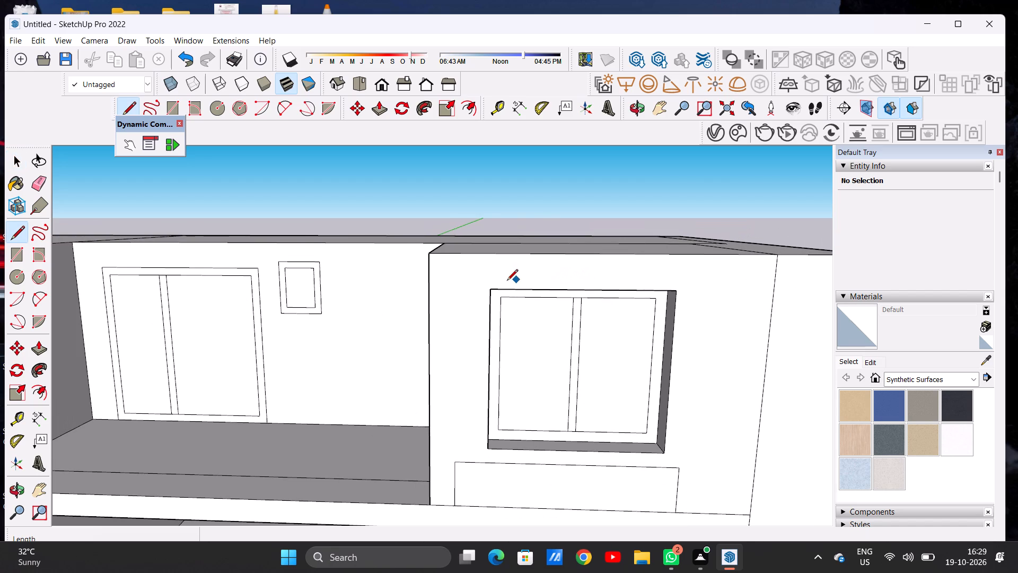
{"action": "left_click", "coordinate": [426, 288]}
{"action": "scroll", "coordinate": [507, 285], "scroll_direction": "down", "scroll_amount": 4}
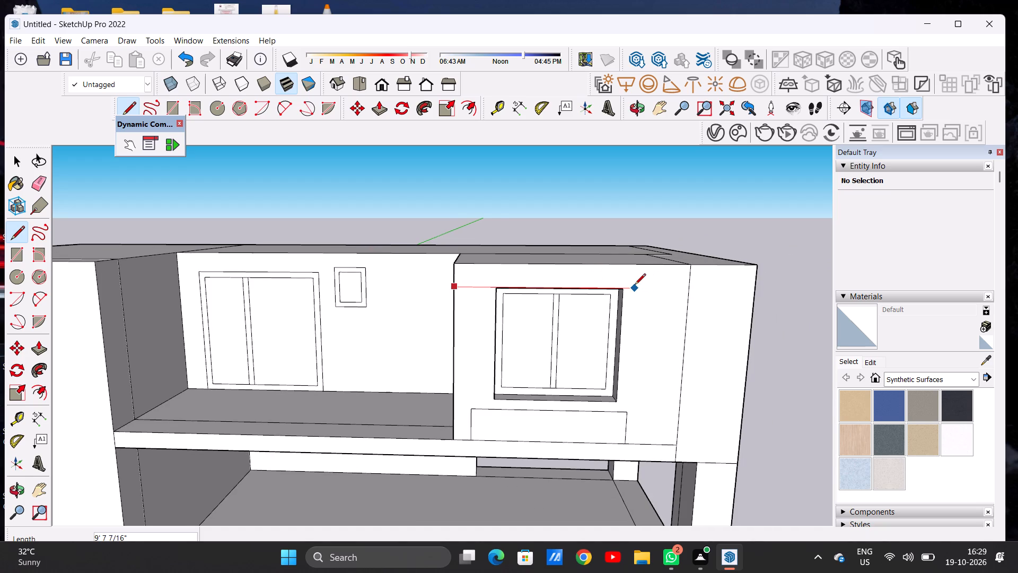
{"action": "left_click", "coordinate": [635, 285]}
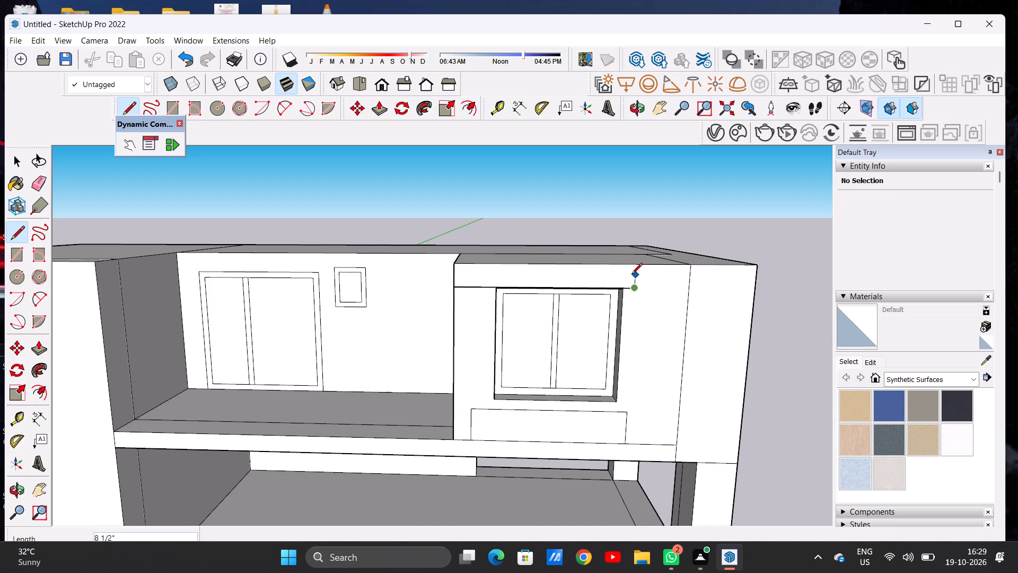
{"action": "left_click", "coordinate": [631, 274]}
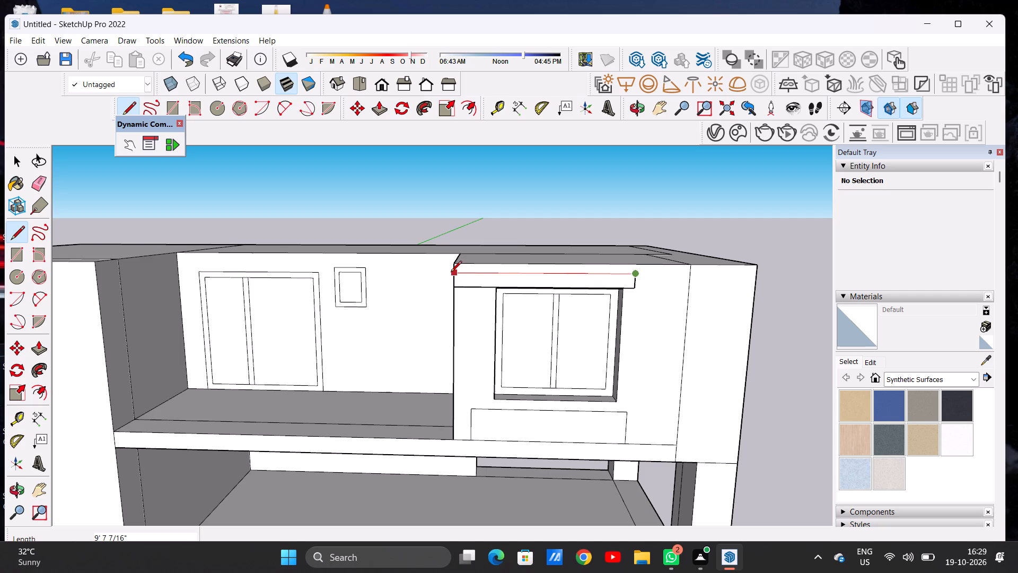
{"action": "left_click", "coordinate": [451, 273]}
{"action": "key", "text": "space"}
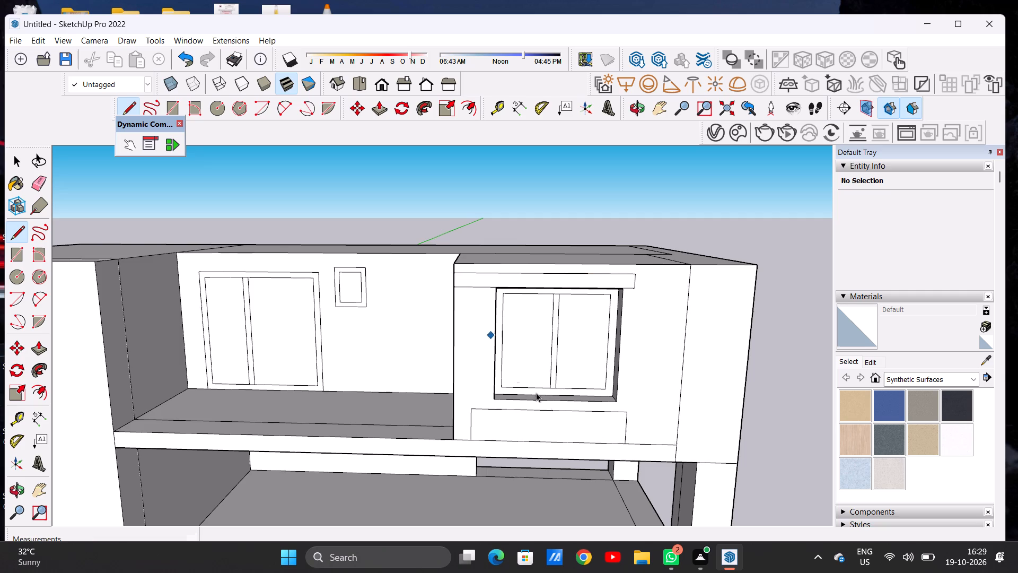
Push/Pull the band above the recessed window outward about 1' 6 5/8" to form a projecting sunshade.
{"action": "scroll", "coordinate": [559, 400], "scroll_direction": "down", "scroll_amount": 10}
{"action": "middle_click_drag", "start_coordinate": [477, 353], "coordinate": [593, 379]}
{"action": "scroll", "coordinate": [563, 352], "scroll_direction": "up", "scroll_amount": 9}
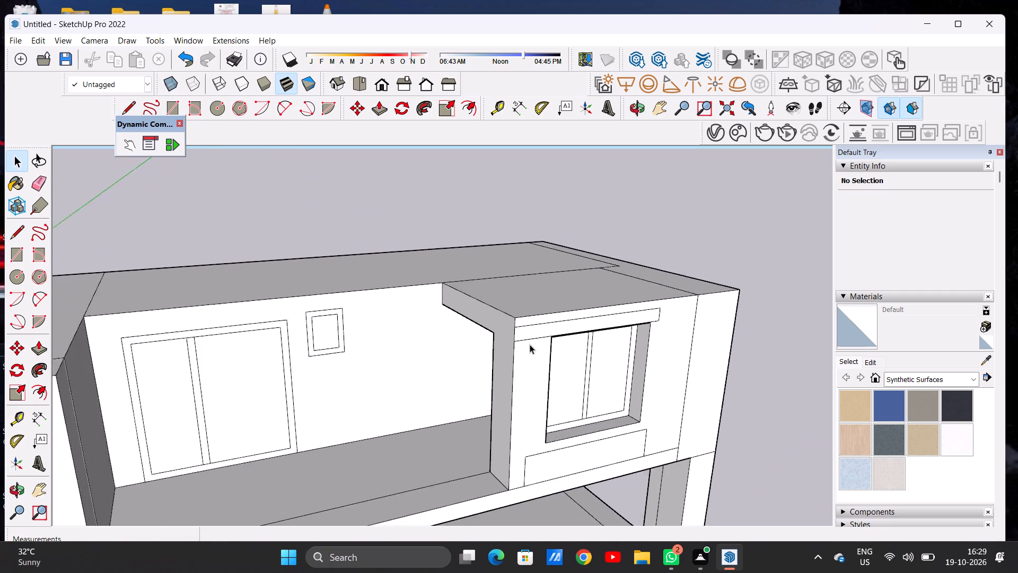
{"action": "scroll", "coordinate": [530, 344], "scroll_direction": "up", "scroll_amount": 4}
{"action": "key", "text": "p"}
{"action": "scroll", "coordinate": [519, 325], "scroll_direction": "up", "scroll_amount": 6}
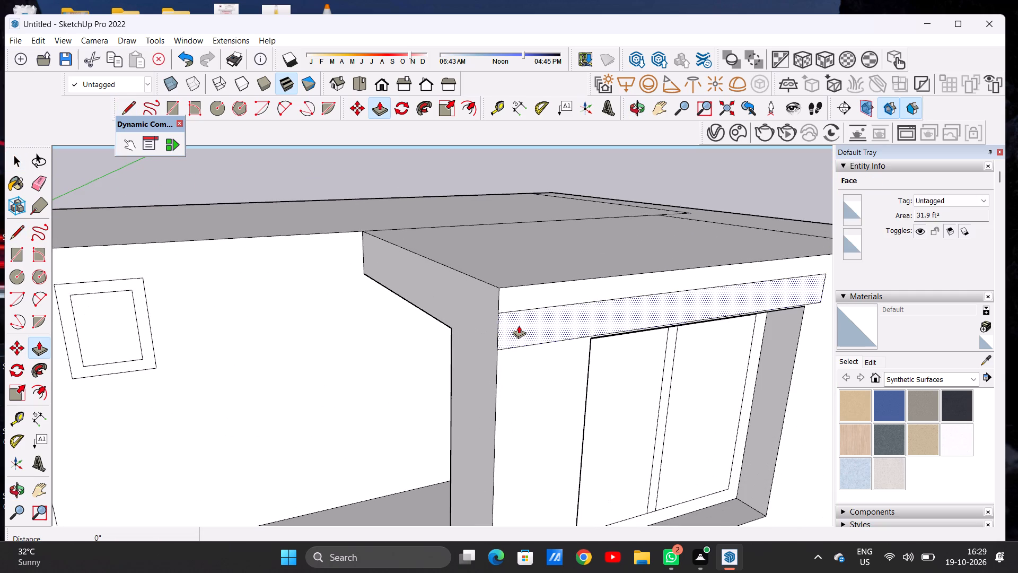
{"action": "left_click", "coordinate": [519, 325]}
{"action": "scroll", "coordinate": [535, 331], "scroll_direction": "down", "scroll_amount": 1}
{"action": "scroll", "coordinate": [535, 331], "scroll_direction": "up", "scroll_amount": 1}
{"action": "scroll", "coordinate": [535, 331], "scroll_direction": "down", "scroll_amount": 5}
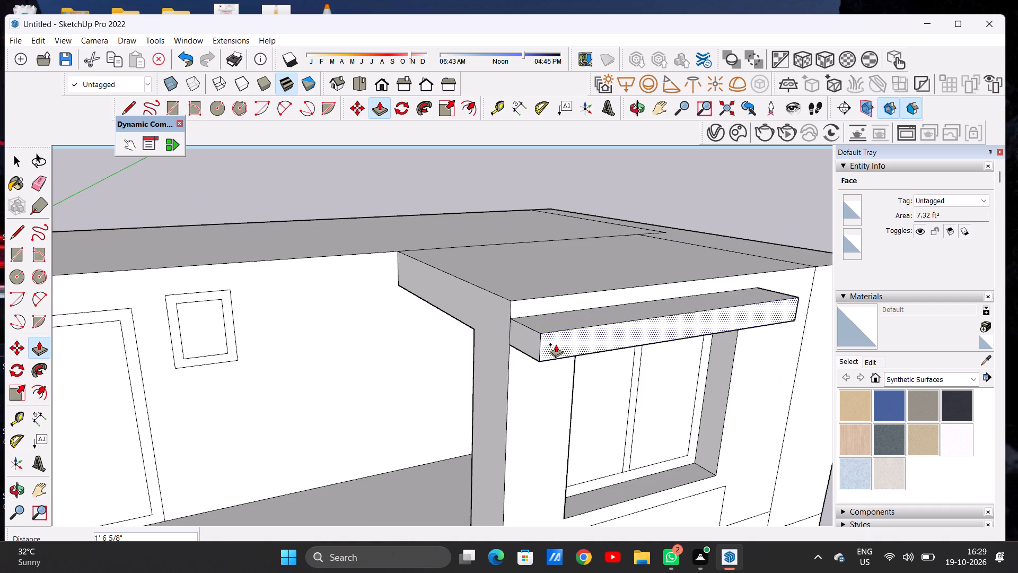
{"action": "left_click", "coordinate": [556, 344]}
{"action": "key", "text": "space"}
Examine the projecting sunshade above the window and the overall front elevation from several angles.
{"action": "scroll", "coordinate": [544, 387], "scroll_direction": "down", "scroll_amount": 10}
{"action": "scroll", "coordinate": [606, 401], "scroll_direction": "up", "scroll_amount": 1}
{"action": "middle_click_drag", "start_coordinate": [566, 371], "coordinate": [509, 329]}
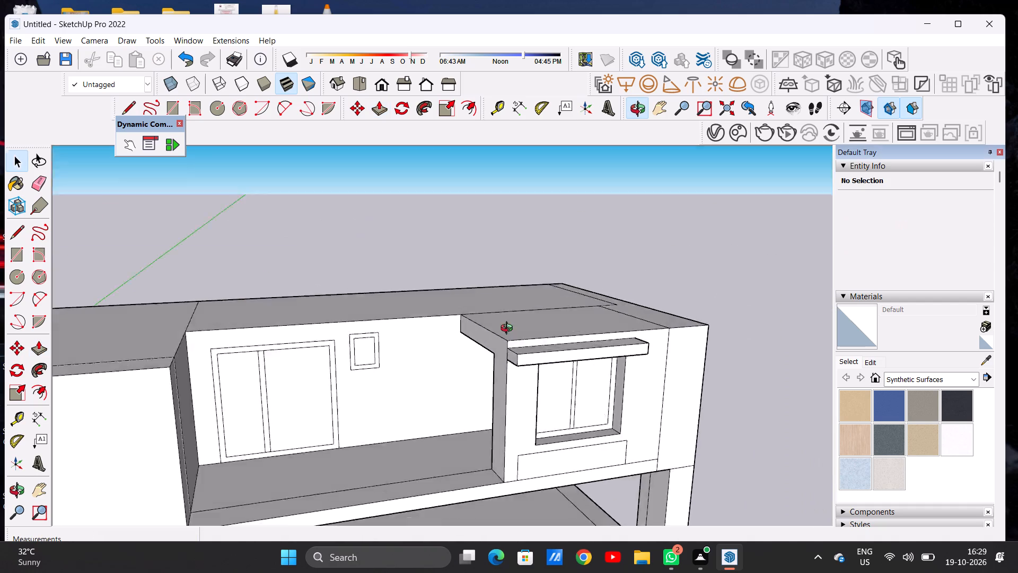
{"action": "middle_click_drag", "start_coordinate": [509, 329], "coordinate": [460, 380]}
{"action": "middle_click", "coordinate": [456, 387]}
{"action": "scroll", "coordinate": [559, 388], "scroll_direction": "down", "scroll_amount": 6}
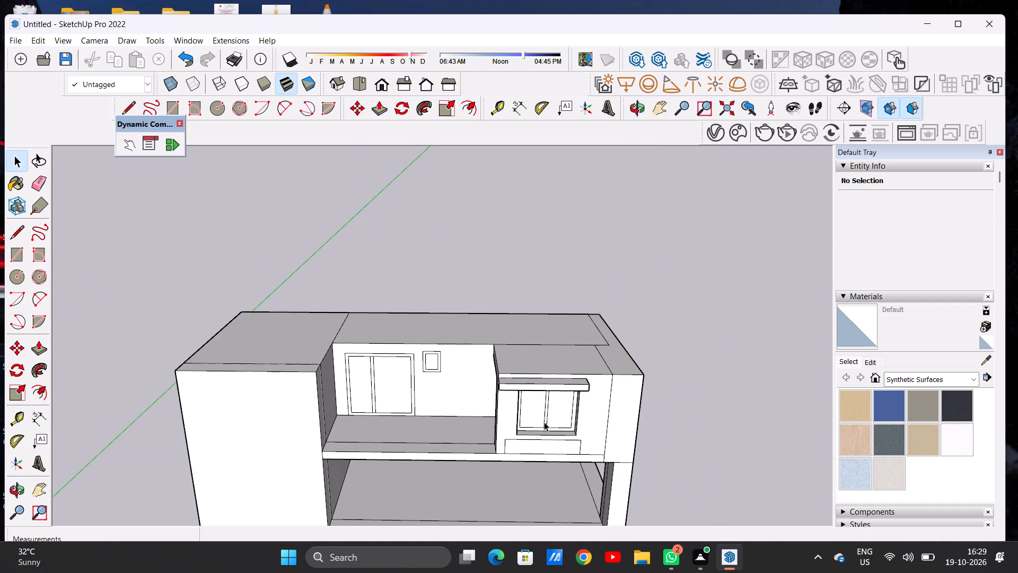
{"action": "middle_click_drag", "start_coordinate": [485, 324], "coordinate": [513, 384]}
{"action": "scroll", "coordinate": [589, 410], "scroll_direction": "down", "scroll_amount": 5}
{"action": "middle_click_drag", "start_coordinate": [551, 447], "coordinate": [522, 340]}
{"action": "scroll", "coordinate": [596, 420], "scroll_direction": "up", "scroll_amount": 7}
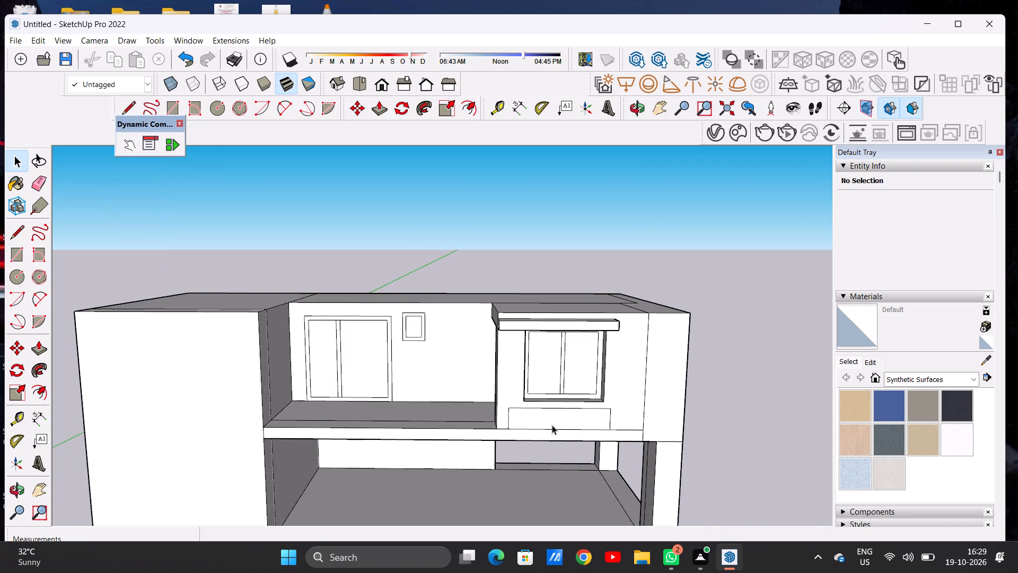
{"action": "scroll", "coordinate": [555, 426], "scroll_direction": "down", "scroll_amount": 7}
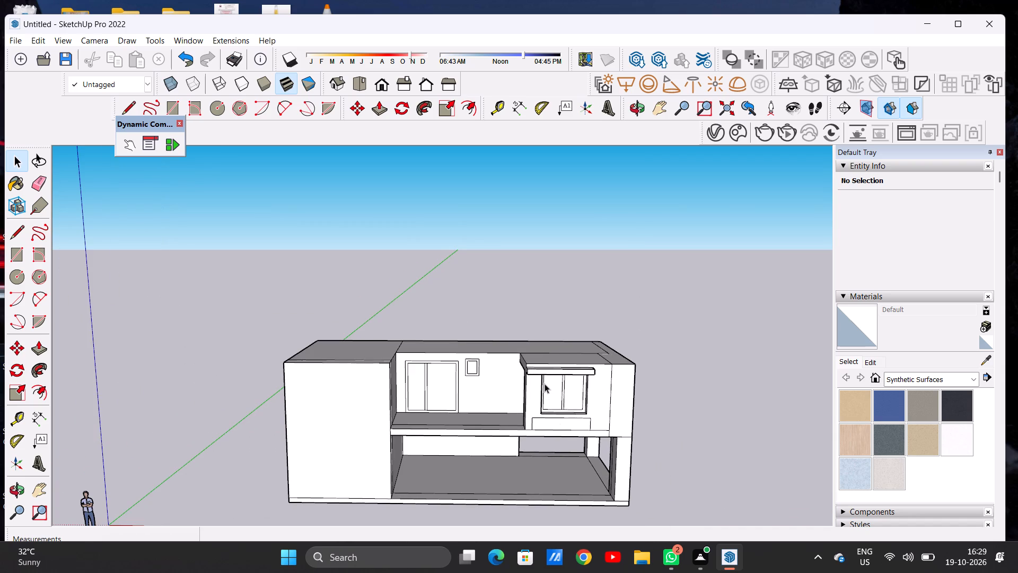
{"action": "scroll", "coordinate": [545, 384], "scroll_direction": "up", "scroll_amount": 3}
{"action": "middle_click_drag", "start_coordinate": [524, 362], "coordinate": [643, 398]}
{"action": "scroll", "coordinate": [567, 378], "scroll_direction": "up", "scroll_amount": 14}
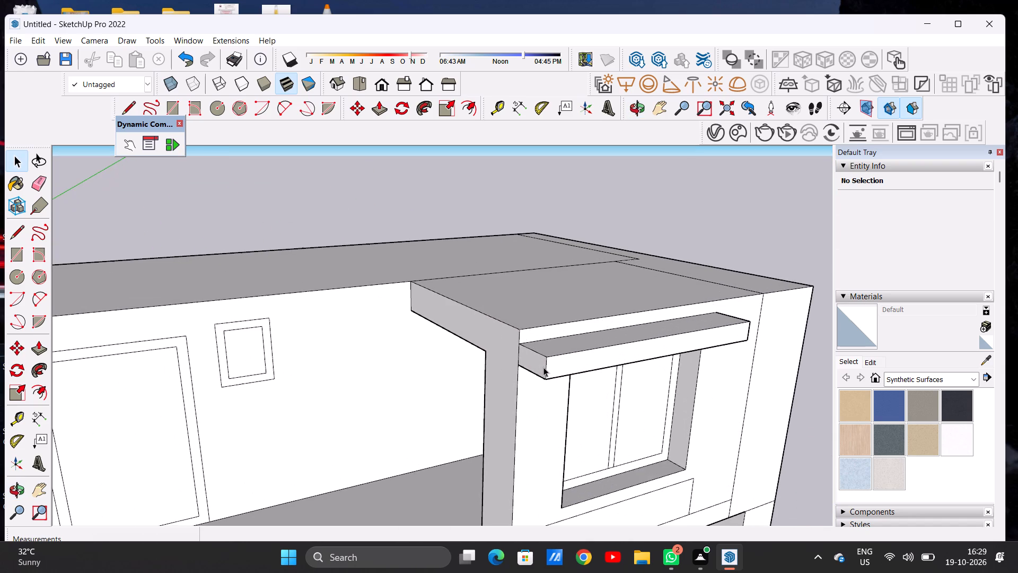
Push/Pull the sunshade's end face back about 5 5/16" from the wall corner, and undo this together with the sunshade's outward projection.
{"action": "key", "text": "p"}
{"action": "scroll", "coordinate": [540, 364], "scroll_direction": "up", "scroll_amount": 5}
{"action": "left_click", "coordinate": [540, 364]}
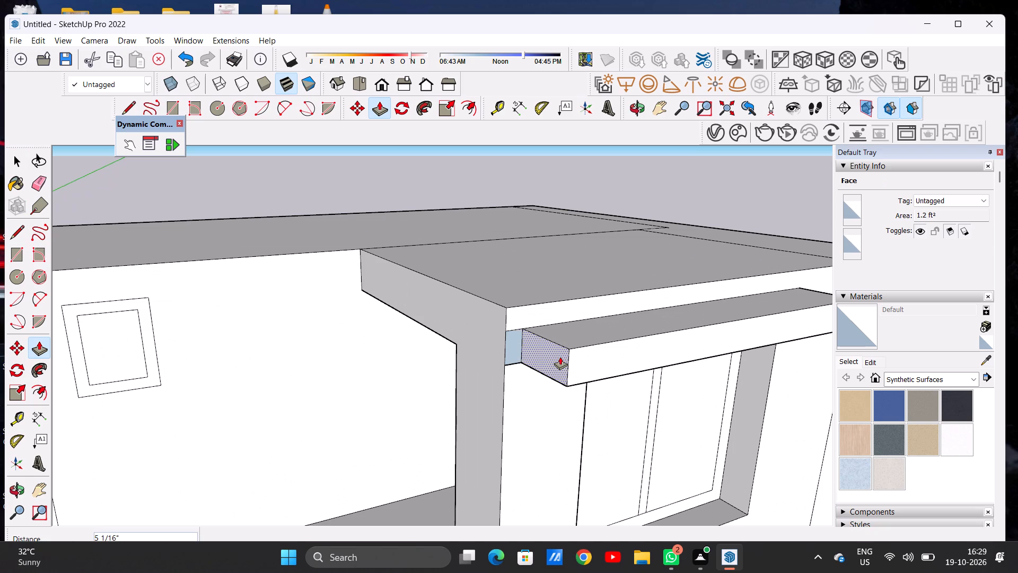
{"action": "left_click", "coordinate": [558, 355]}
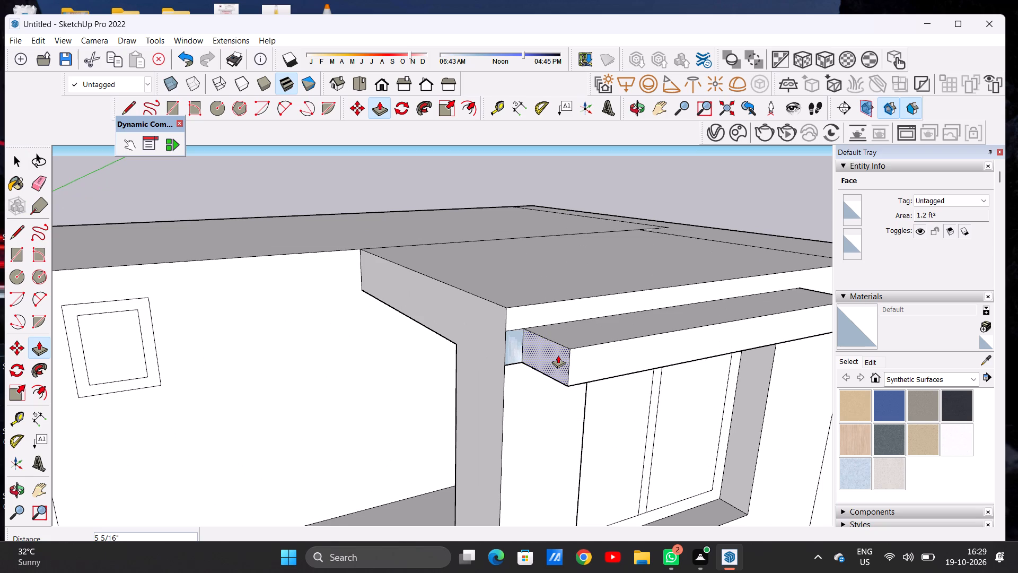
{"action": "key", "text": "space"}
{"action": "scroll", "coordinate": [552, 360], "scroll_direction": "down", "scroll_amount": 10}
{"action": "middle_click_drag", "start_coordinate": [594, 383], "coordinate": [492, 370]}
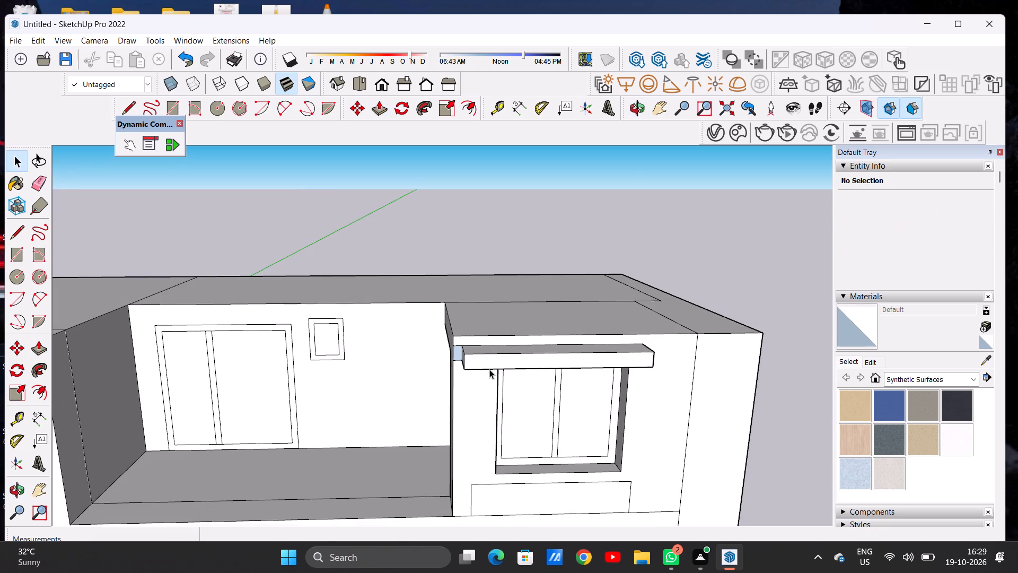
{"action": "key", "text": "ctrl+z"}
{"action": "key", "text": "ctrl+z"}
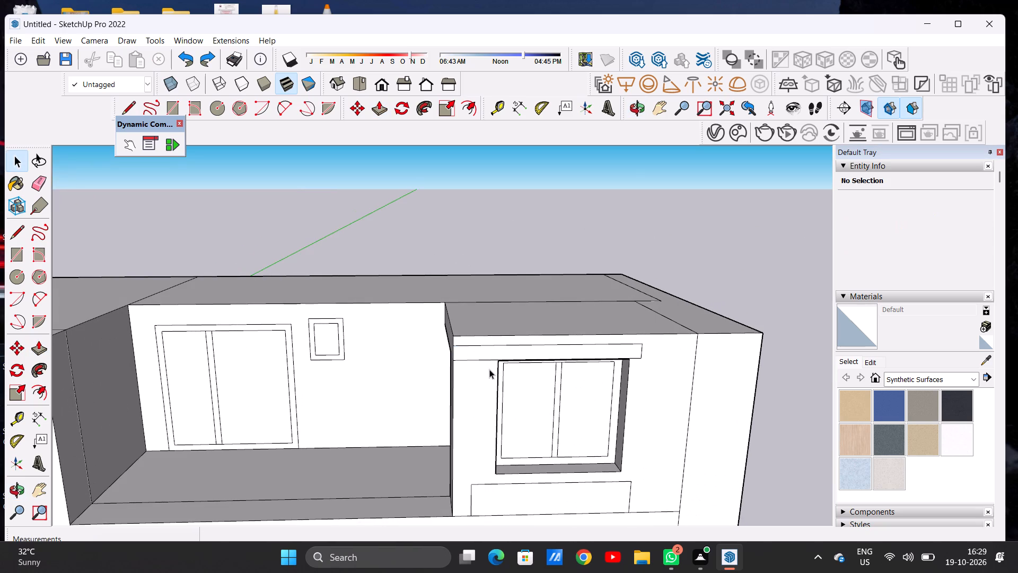
Draw a short vertical line across the band above the recessed window, near the front wall's corner edge.
{"action": "key", "text": "l"}
{"action": "scroll", "coordinate": [489, 370], "scroll_direction": "up", "scroll_amount": 5}
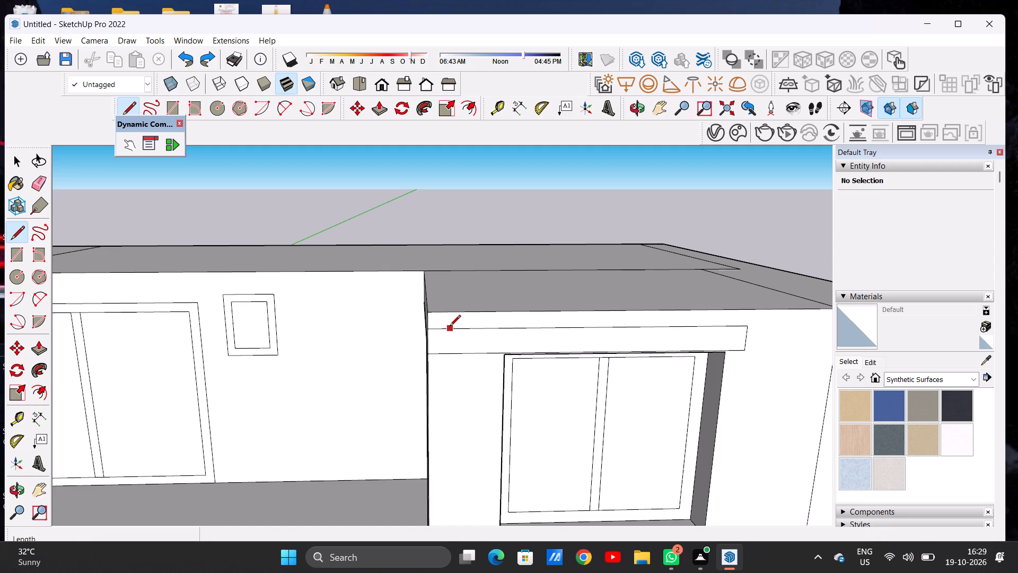
{"action": "left_click", "coordinate": [445, 329]}
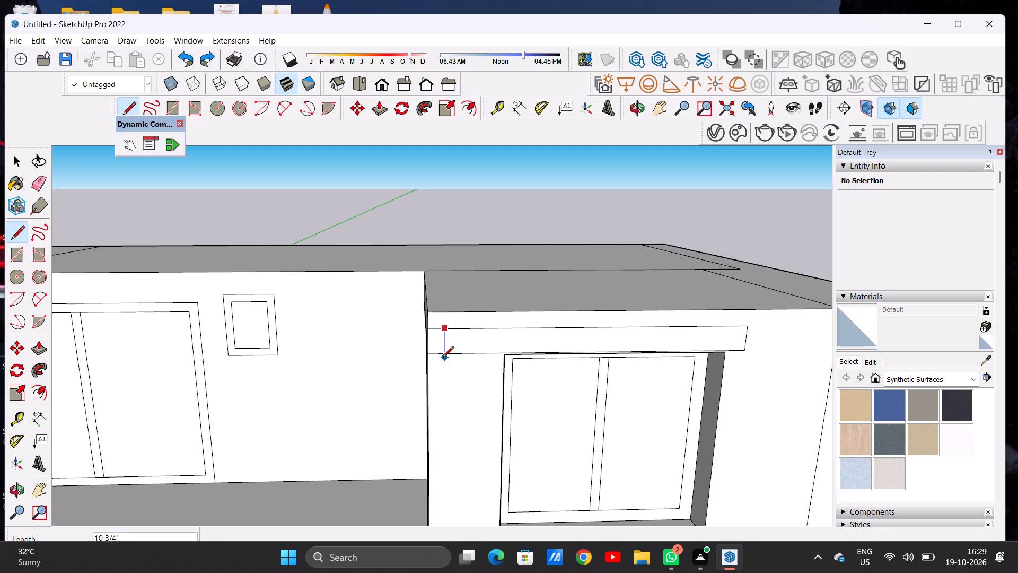
{"action": "left_click", "coordinate": [442, 354]}
{"action": "key", "text": "space"}
{"action": "scroll", "coordinate": [468, 379], "scroll_direction": "down", "scroll_amount": 7}
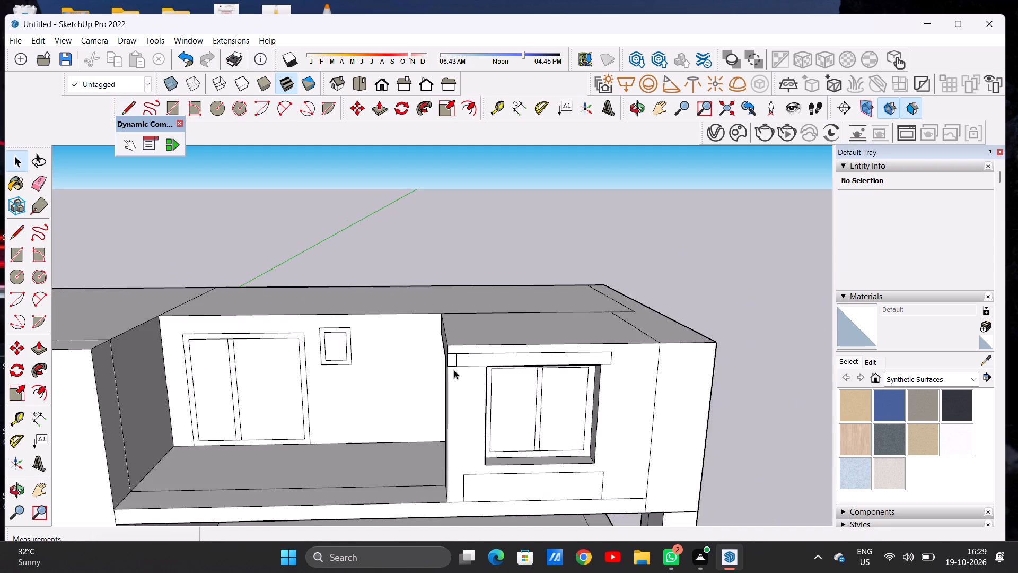
Push/Pull the long part of the divided band outward to form a sunshade set in from the wall corner.
{"action": "scroll", "coordinate": [454, 370], "scroll_direction": "up", "scroll_amount": 1}
{"action": "middle_click_drag", "start_coordinate": [453, 370], "coordinate": [574, 381]}
{"action": "scroll", "coordinate": [556, 353], "scroll_direction": "up", "scroll_amount": 4}
{"action": "key", "text": "p"}
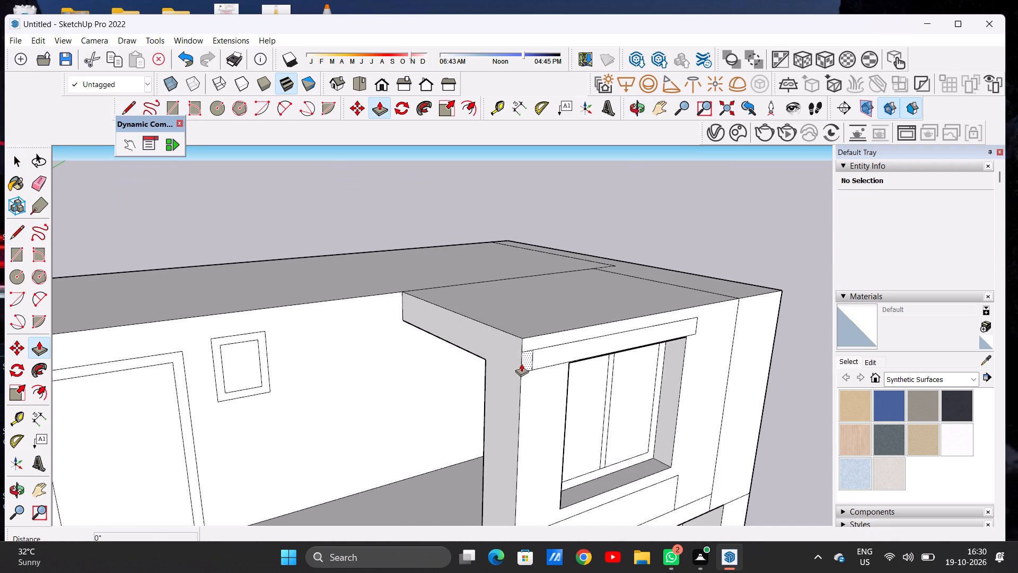
{"action": "scroll", "coordinate": [522, 363], "scroll_direction": "up", "scroll_amount": 6}
{"action": "left_click", "coordinate": [543, 353]}
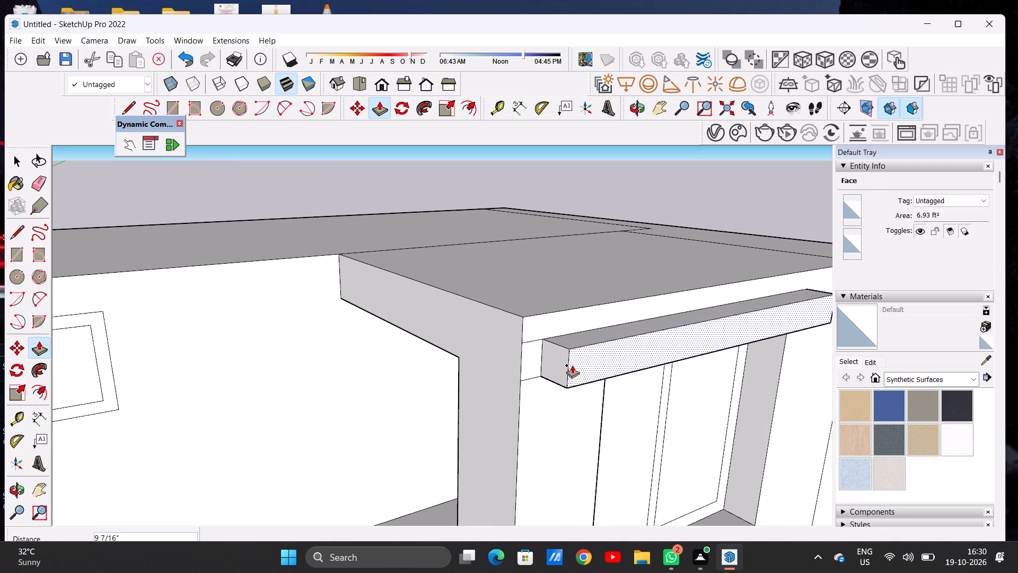
{"action": "left_click", "coordinate": [583, 368]}
{"action": "key", "text": "space"}
Erase the two leftover band edges on the wall between the corner and the sunshade.
{"action": "scroll", "coordinate": [557, 413], "scroll_direction": "down", "scroll_amount": 11}
{"action": "scroll", "coordinate": [626, 424], "scroll_direction": "up", "scroll_amount": 1}
{"action": "middle_click_drag", "start_coordinate": [626, 424], "coordinate": [567, 434]}
{"action": "scroll", "coordinate": [573, 428], "scroll_direction": "down", "scroll_amount": 2}
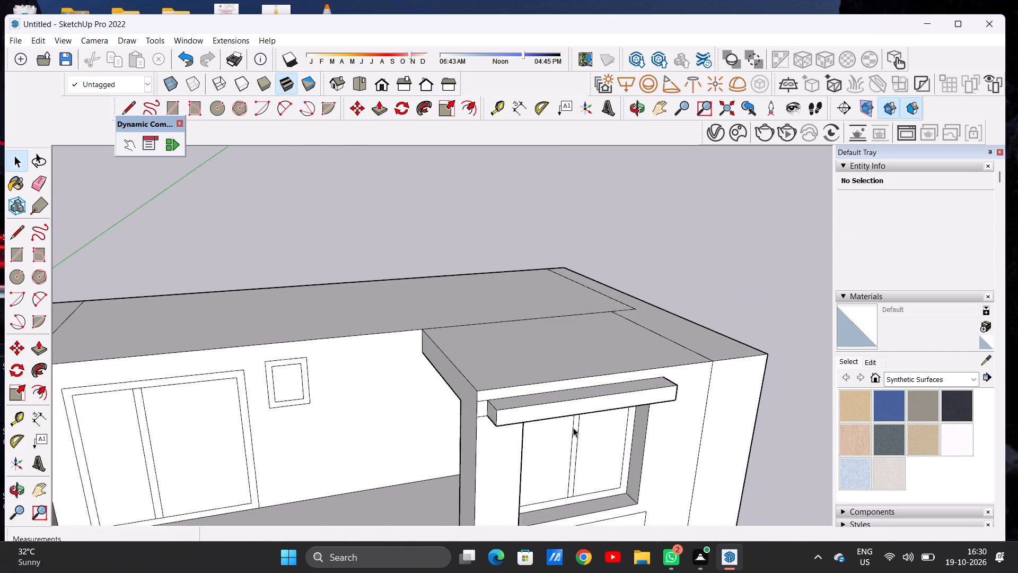
{"action": "scroll", "coordinate": [573, 428], "scroll_direction": "down", "scroll_amount": 3}
{"action": "scroll", "coordinate": [532, 421], "scroll_direction": "up", "scroll_amount": 6}
{"action": "scroll", "coordinate": [497, 413], "scroll_direction": "down", "scroll_amount": 1}
{"action": "scroll", "coordinate": [497, 413], "scroll_direction": "up", "scroll_amount": 5}
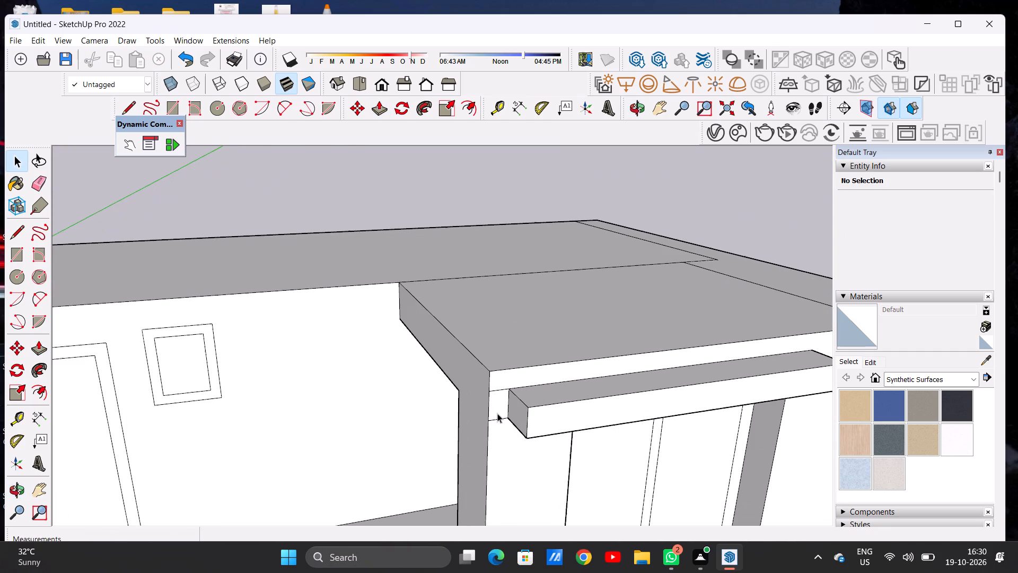
{"action": "key", "text": "e"}
{"action": "scroll", "coordinate": [497, 410], "scroll_direction": "up", "scroll_amount": 6}
{"action": "left_click_drag", "start_coordinate": [499, 372], "coordinate": [503, 384]}
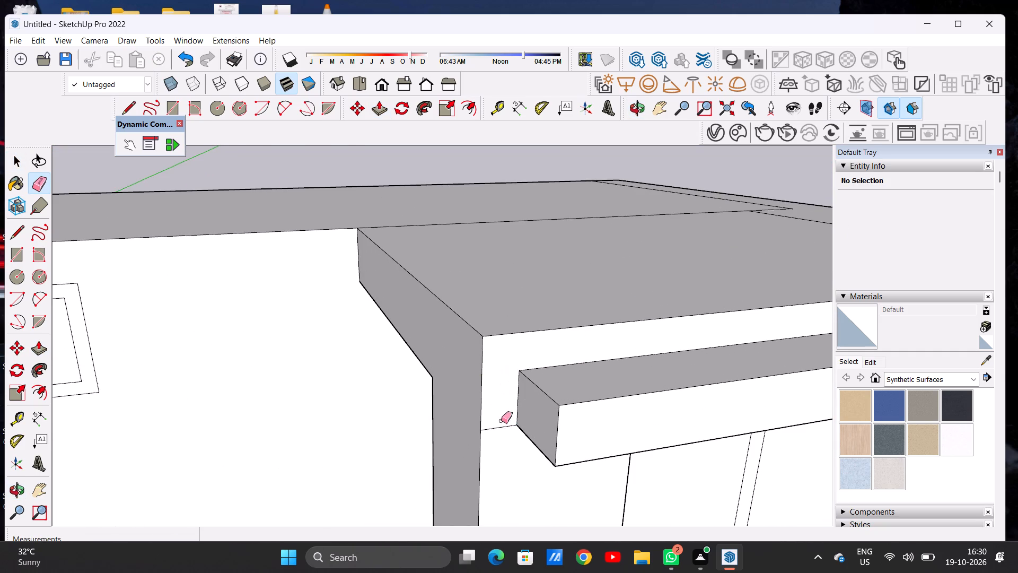
{"action": "left_click_drag", "start_coordinate": [499, 423], "coordinate": [501, 437]}
{"action": "scroll", "coordinate": [501, 439], "scroll_direction": "down", "scroll_amount": 5}
{"action": "scroll", "coordinate": [502, 442], "scroll_direction": "up", "scroll_amount": 2}
{"action": "key", "text": "space"}
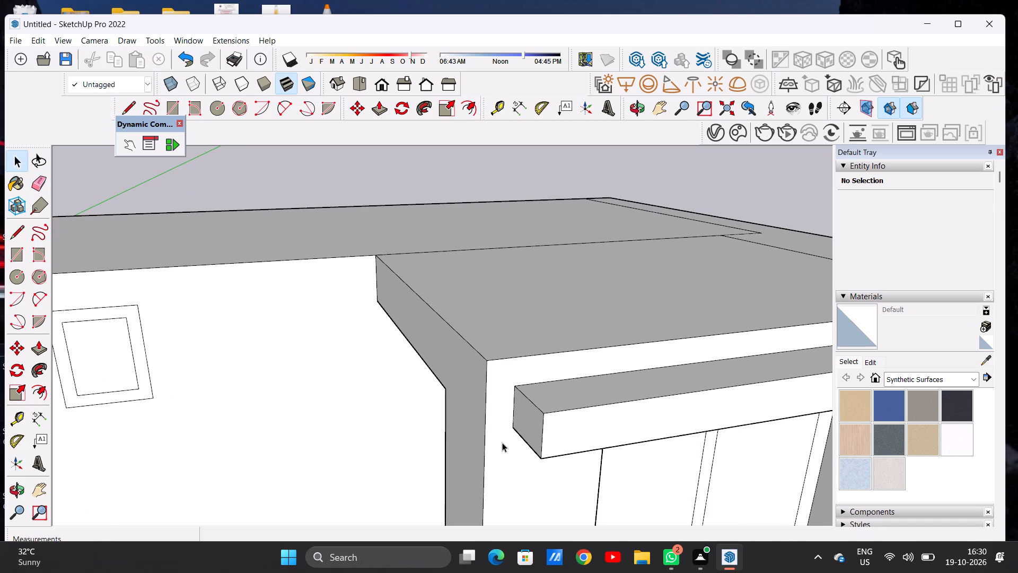
Push/Pull the sunshade's front face slightly further outward.
{"action": "type", "text": "P"}
{"action": "left_click", "coordinate": [558, 426]}
{"action": "left_click", "coordinate": [567, 433]}
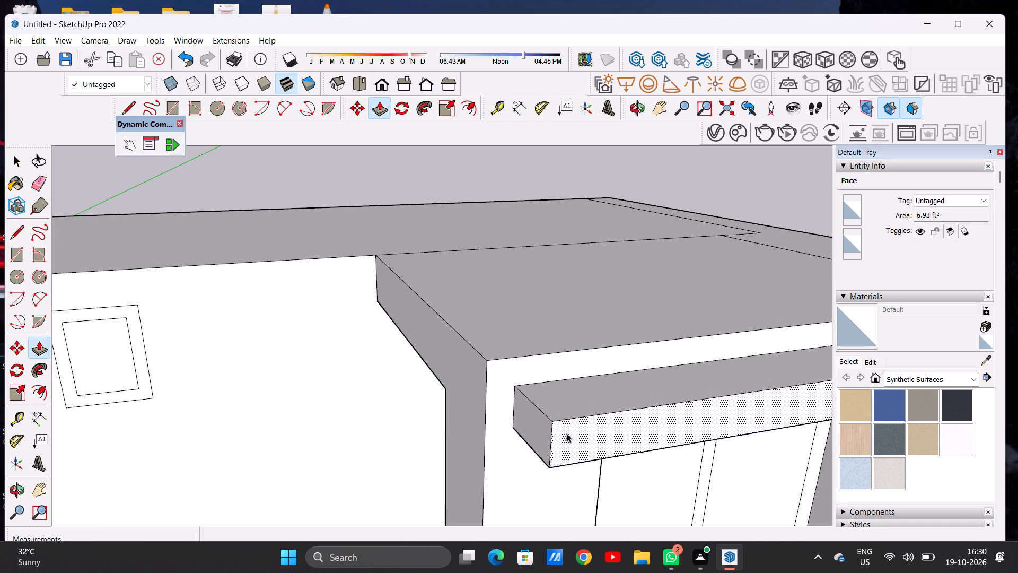
{"action": "key", "text": "space"}
Examine the sunshade, the front elevation and the open balcony's front edge from several angles.
{"action": "scroll", "coordinate": [513, 428], "scroll_direction": "down", "scroll_amount": 20}
{"action": "scroll", "coordinate": [513, 428], "scroll_direction": "down", "scroll_amount": 3}
{"action": "middle_click_drag", "start_coordinate": [573, 440], "coordinate": [484, 422]}
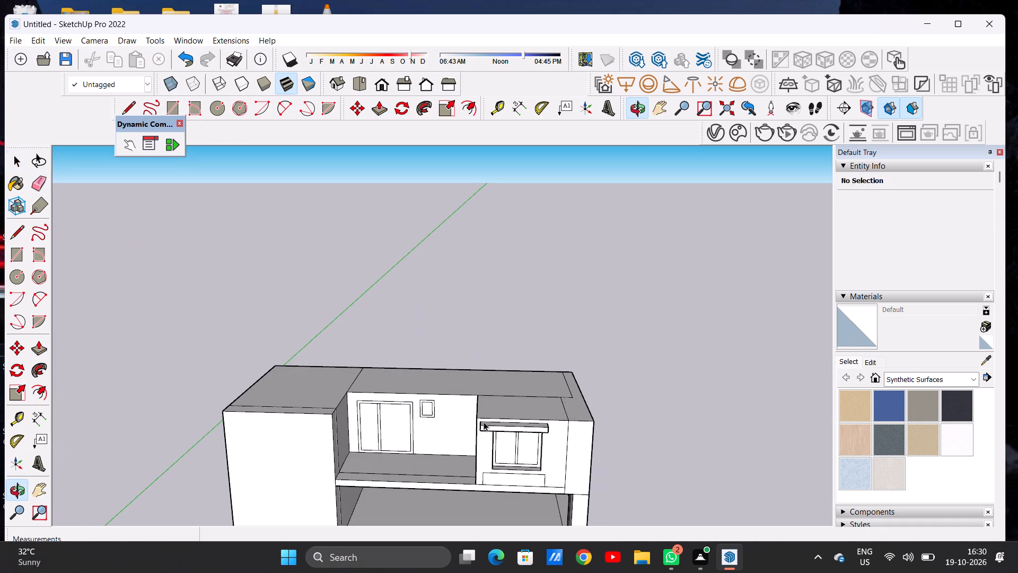
{"action": "scroll", "coordinate": [603, 435], "scroll_direction": "down", "scroll_amount": 13}
{"action": "scroll", "coordinate": [547, 390], "scroll_direction": "up", "scroll_amount": 7}
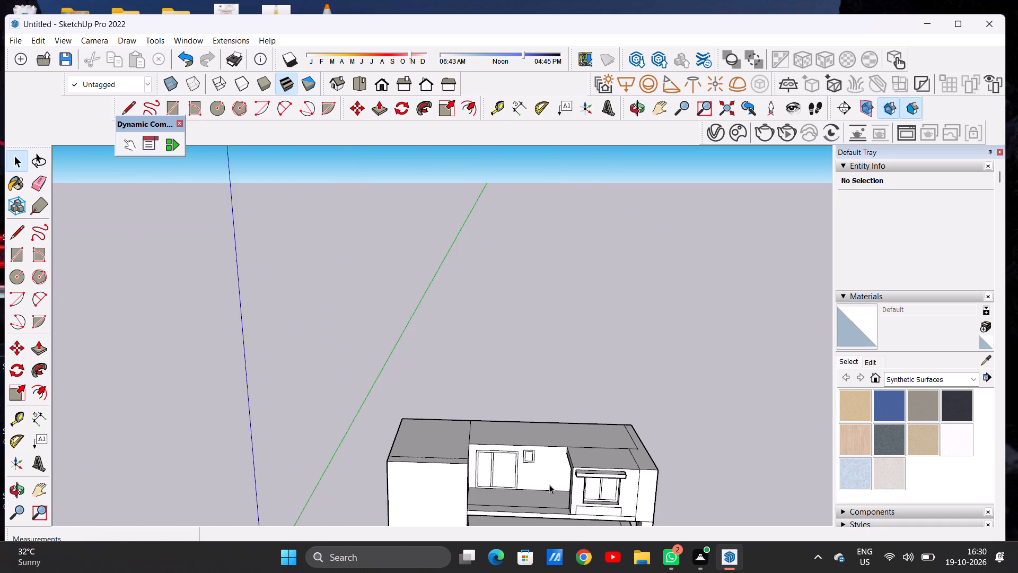
{"action": "middle_click_drag", "start_coordinate": [547, 472], "coordinate": [528, 388]}
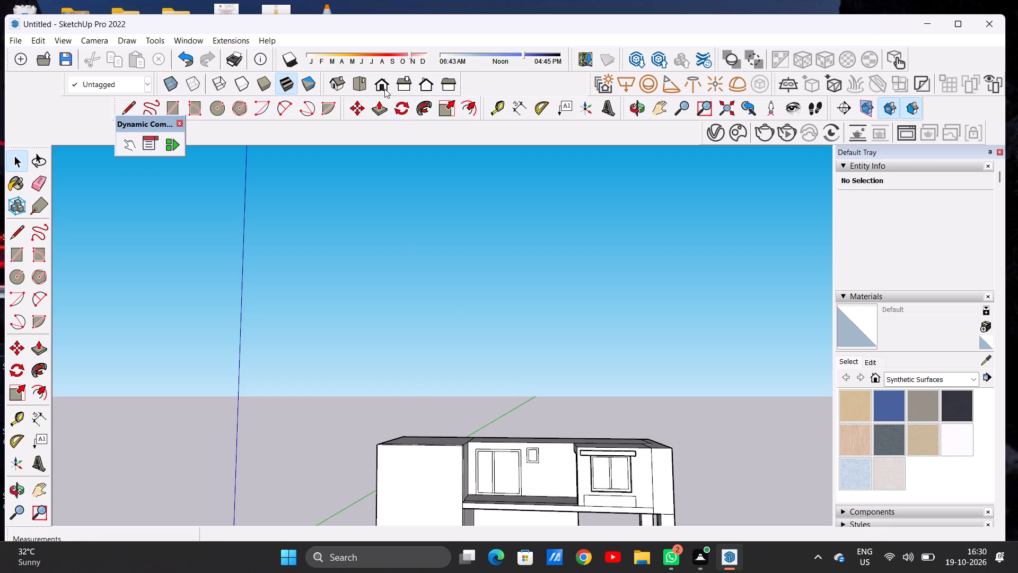
{"action": "left_click", "coordinate": [378, 86]}
{"action": "scroll", "coordinate": [645, 392], "scroll_direction": "down", "scroll_amount": 3}
{"action": "scroll", "coordinate": [528, 358], "scroll_direction": "down", "scroll_amount": 1}
{"action": "scroll", "coordinate": [528, 358], "scroll_direction": "up", "scroll_amount": 5}
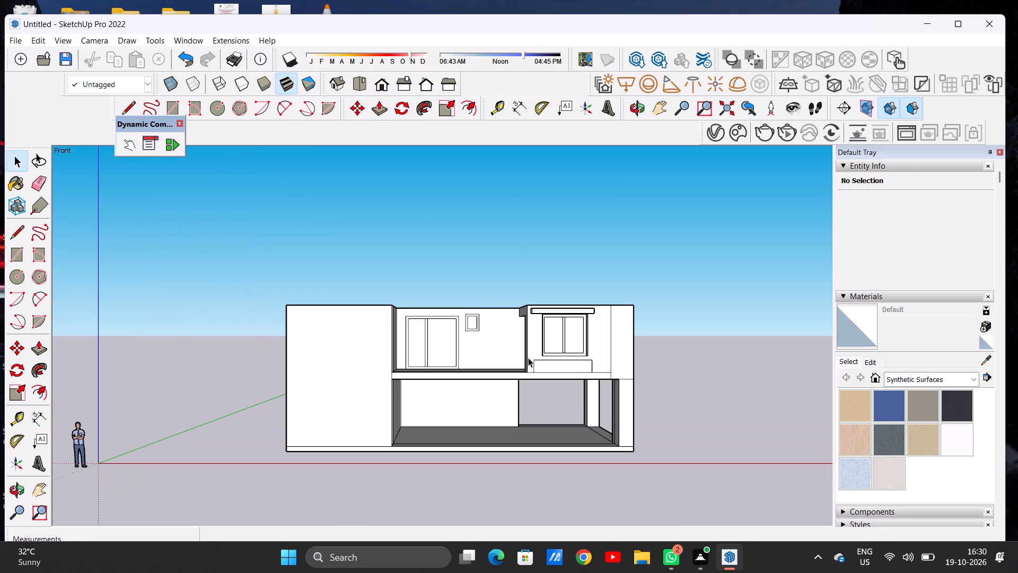
{"action": "middle_click_drag", "start_coordinate": [510, 317], "coordinate": [498, 460]}
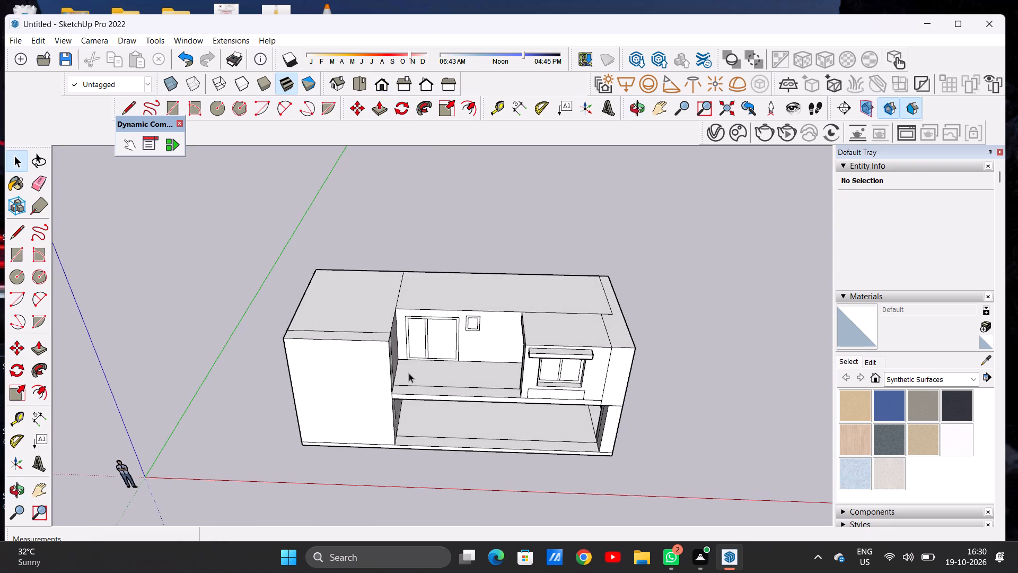
{"action": "scroll", "coordinate": [409, 373], "scroll_direction": "up", "scroll_amount": 7}
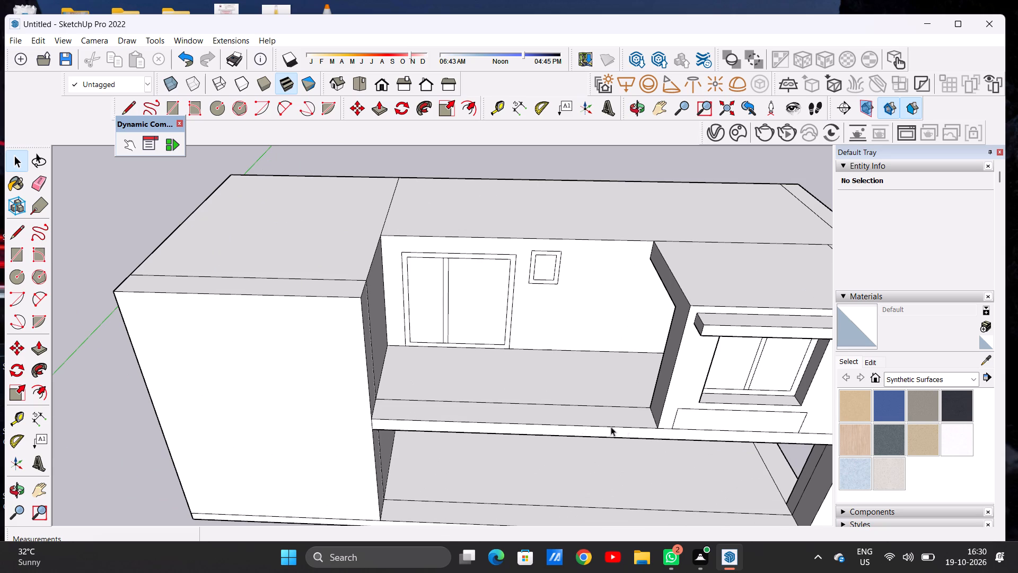
{"action": "scroll", "coordinate": [630, 427], "scroll_direction": "down", "scroll_amount": 2}
{"action": "middle_click_drag", "start_coordinate": [651, 470], "coordinate": [660, 351]}
{"action": "middle_click", "coordinate": [660, 351]}
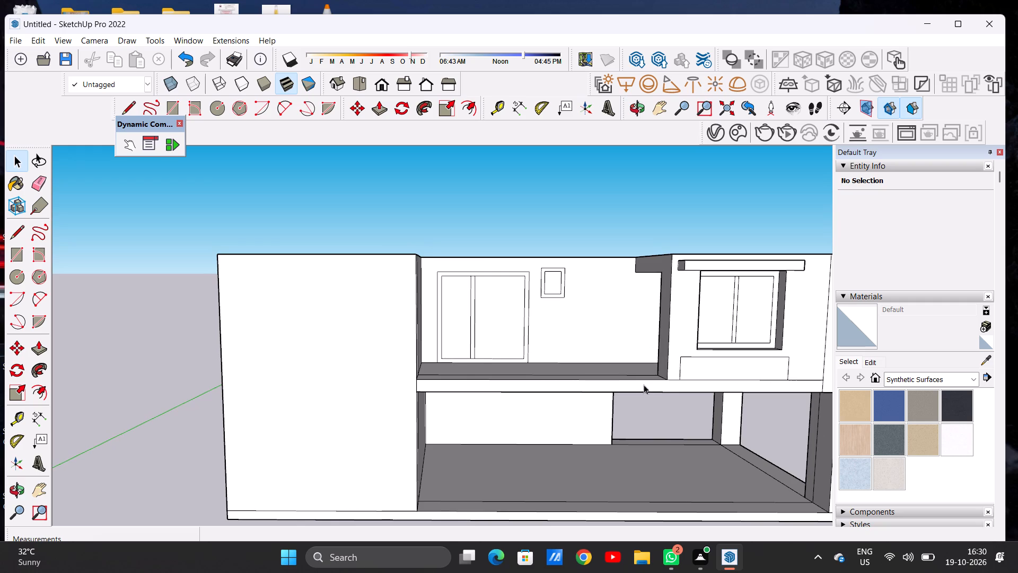
{"action": "middle_click_drag", "start_coordinate": [640, 371], "coordinate": [640, 409]}
{"action": "scroll", "coordinate": [642, 390], "scroll_direction": "up", "scroll_amount": 1}
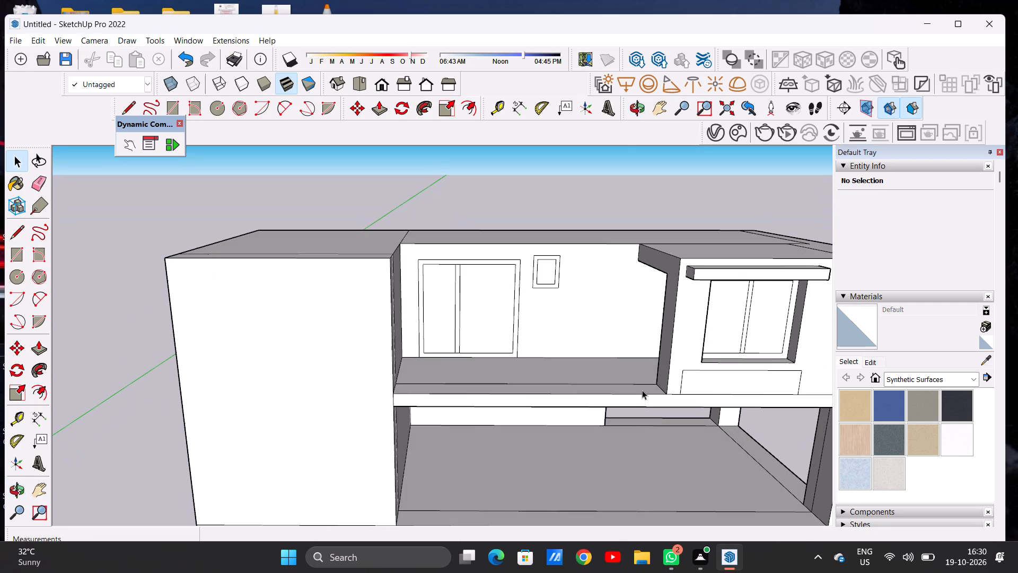
Push/Pull the narrow strip along the open balcony's front edge upward to form a low parapet.
{"action": "key", "text": "p"}
{"action": "scroll", "coordinate": [647, 380], "scroll_direction": "up", "scroll_amount": 6}
{"action": "left_click", "coordinate": [658, 396]}
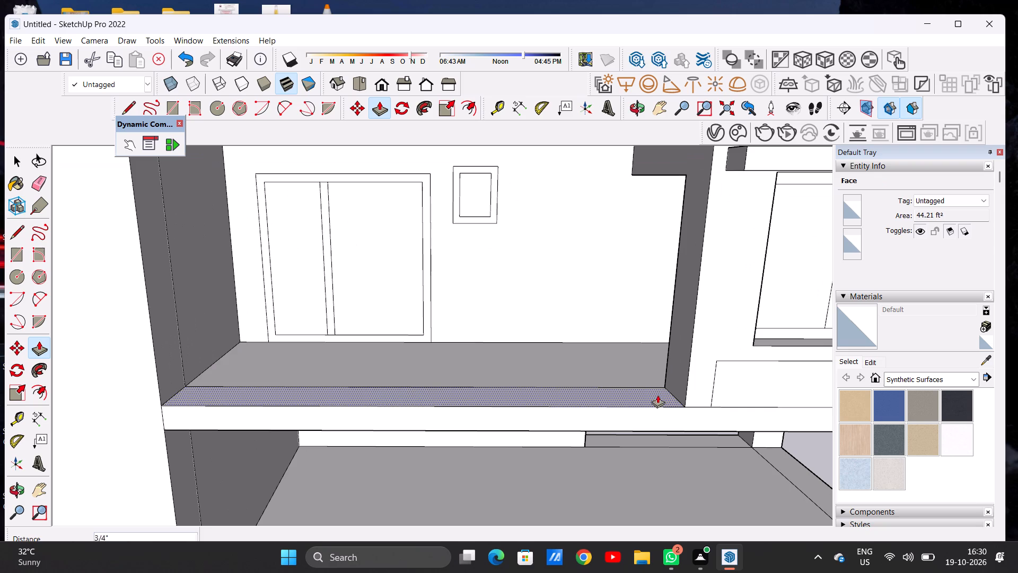
{"action": "left_click", "coordinate": [662, 367]}
{"action": "key", "text": "space"}
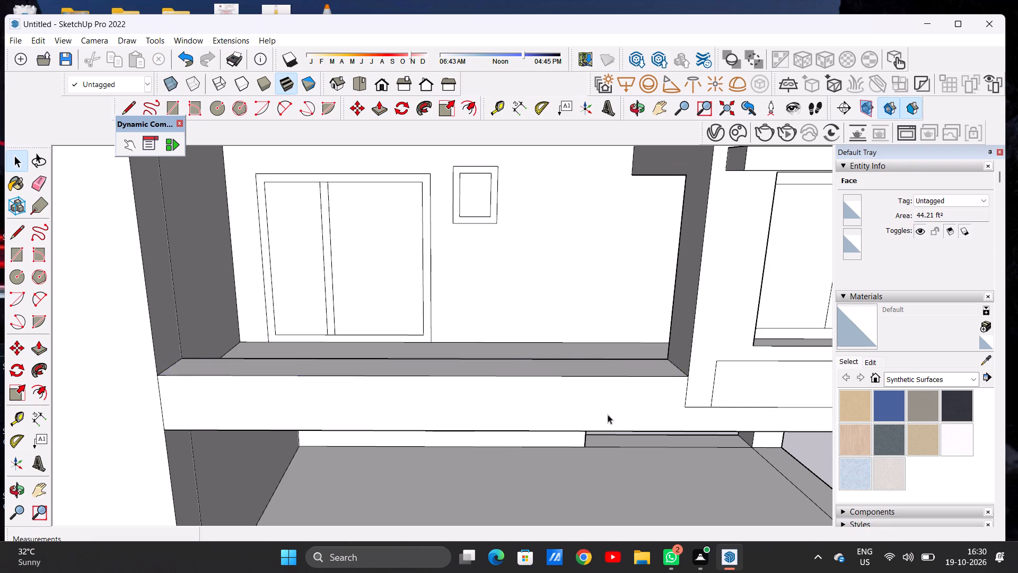
Examine the open balcony's raised front edge and the overall elevation from several angles.
{"action": "scroll", "coordinate": [624, 413], "scroll_direction": "down", "scroll_amount": 2}
{"action": "scroll", "coordinate": [630, 414], "scroll_direction": "up", "scroll_amount": 1}
{"action": "scroll", "coordinate": [631, 414], "scroll_direction": "down", "scroll_amount": 10}
{"action": "middle_click_drag", "start_coordinate": [609, 413], "coordinate": [601, 397]}
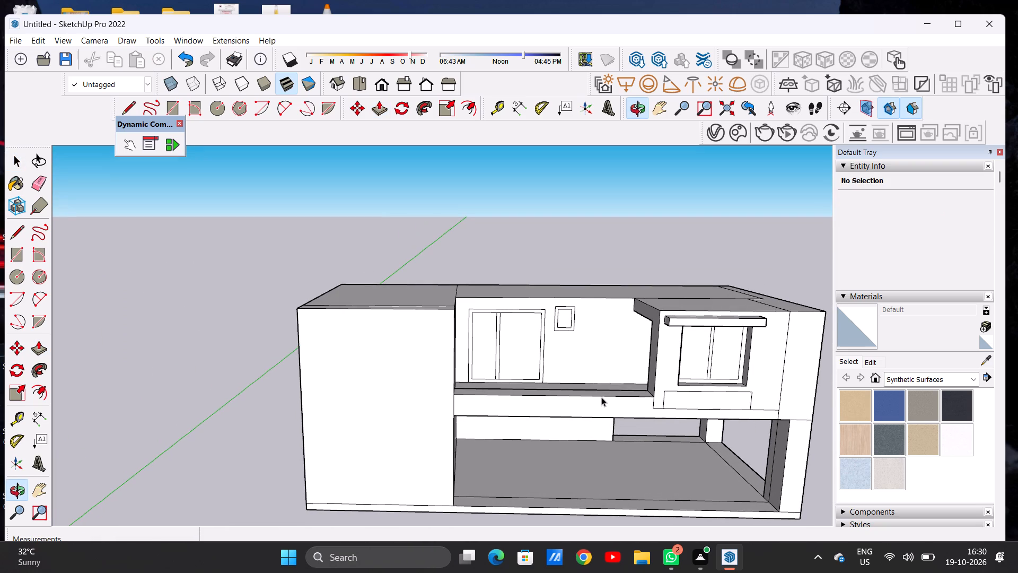
{"action": "scroll", "coordinate": [642, 384], "scroll_direction": "up", "scroll_amount": 6}
{"action": "middle_click_drag", "start_coordinate": [630, 391], "coordinate": [649, 464]}
{"action": "scroll", "coordinate": [604, 374], "scroll_direction": "down", "scroll_amount": 8}
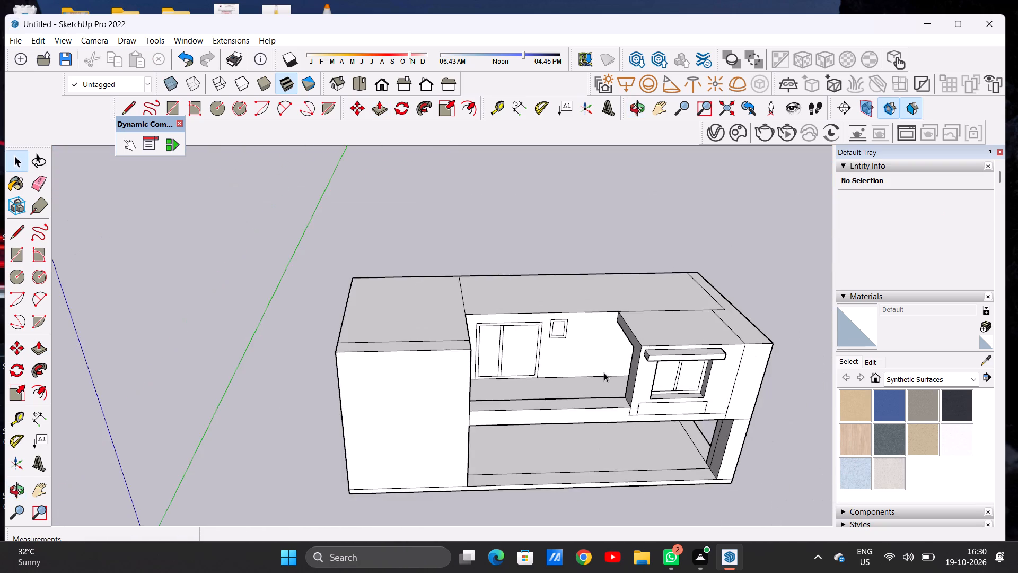
{"action": "scroll", "coordinate": [611, 382], "scroll_direction": "up", "scroll_amount": 1}
{"action": "middle_click_drag", "start_coordinate": [611, 383], "coordinate": [612, 413]}
{"action": "scroll", "coordinate": [612, 418], "scroll_direction": "up", "scroll_amount": 3}
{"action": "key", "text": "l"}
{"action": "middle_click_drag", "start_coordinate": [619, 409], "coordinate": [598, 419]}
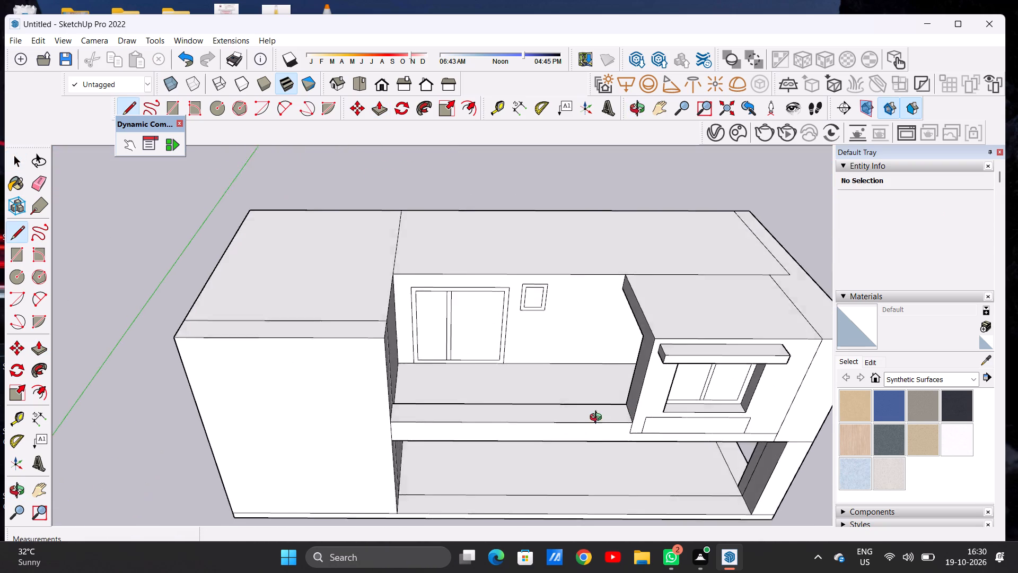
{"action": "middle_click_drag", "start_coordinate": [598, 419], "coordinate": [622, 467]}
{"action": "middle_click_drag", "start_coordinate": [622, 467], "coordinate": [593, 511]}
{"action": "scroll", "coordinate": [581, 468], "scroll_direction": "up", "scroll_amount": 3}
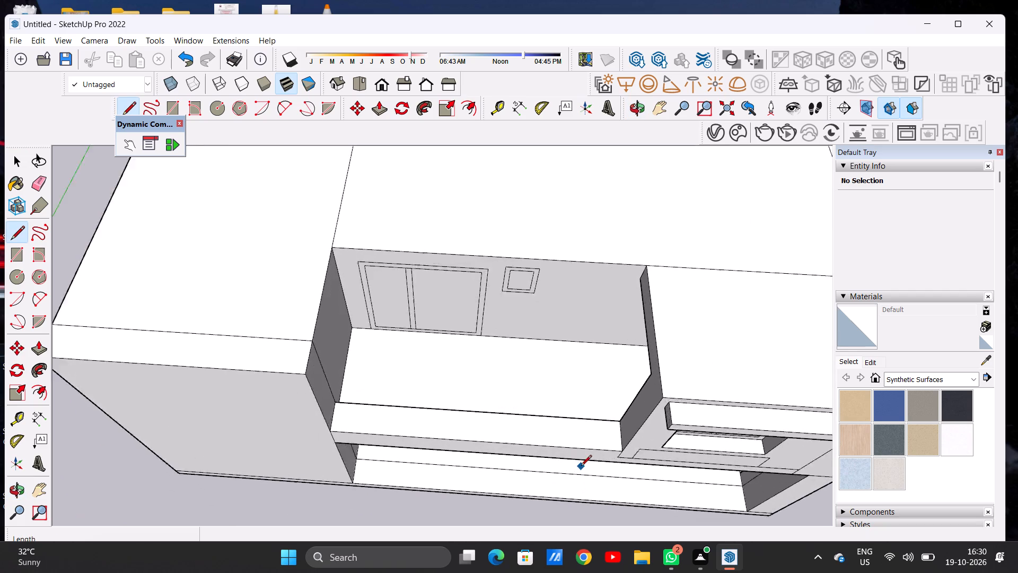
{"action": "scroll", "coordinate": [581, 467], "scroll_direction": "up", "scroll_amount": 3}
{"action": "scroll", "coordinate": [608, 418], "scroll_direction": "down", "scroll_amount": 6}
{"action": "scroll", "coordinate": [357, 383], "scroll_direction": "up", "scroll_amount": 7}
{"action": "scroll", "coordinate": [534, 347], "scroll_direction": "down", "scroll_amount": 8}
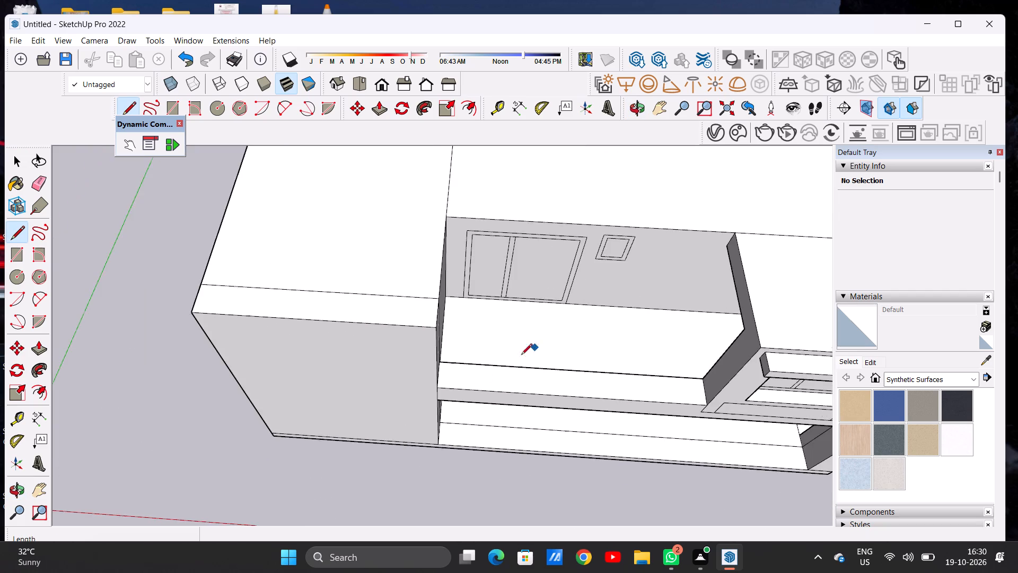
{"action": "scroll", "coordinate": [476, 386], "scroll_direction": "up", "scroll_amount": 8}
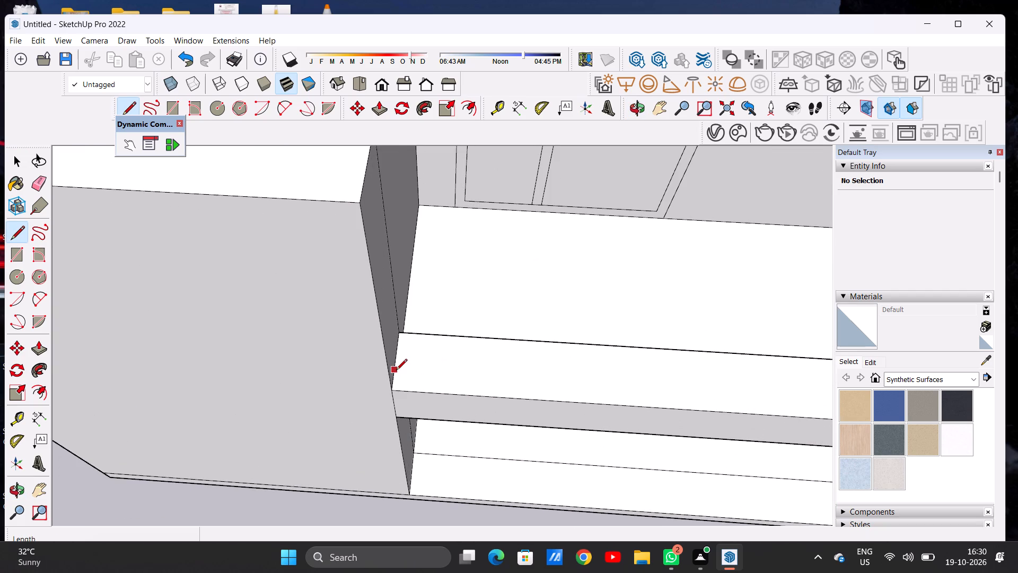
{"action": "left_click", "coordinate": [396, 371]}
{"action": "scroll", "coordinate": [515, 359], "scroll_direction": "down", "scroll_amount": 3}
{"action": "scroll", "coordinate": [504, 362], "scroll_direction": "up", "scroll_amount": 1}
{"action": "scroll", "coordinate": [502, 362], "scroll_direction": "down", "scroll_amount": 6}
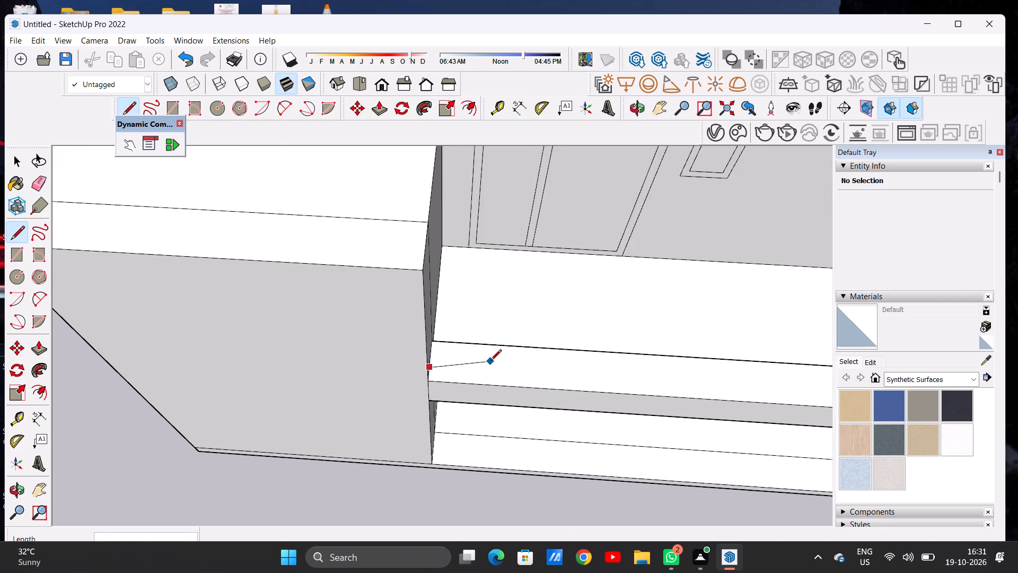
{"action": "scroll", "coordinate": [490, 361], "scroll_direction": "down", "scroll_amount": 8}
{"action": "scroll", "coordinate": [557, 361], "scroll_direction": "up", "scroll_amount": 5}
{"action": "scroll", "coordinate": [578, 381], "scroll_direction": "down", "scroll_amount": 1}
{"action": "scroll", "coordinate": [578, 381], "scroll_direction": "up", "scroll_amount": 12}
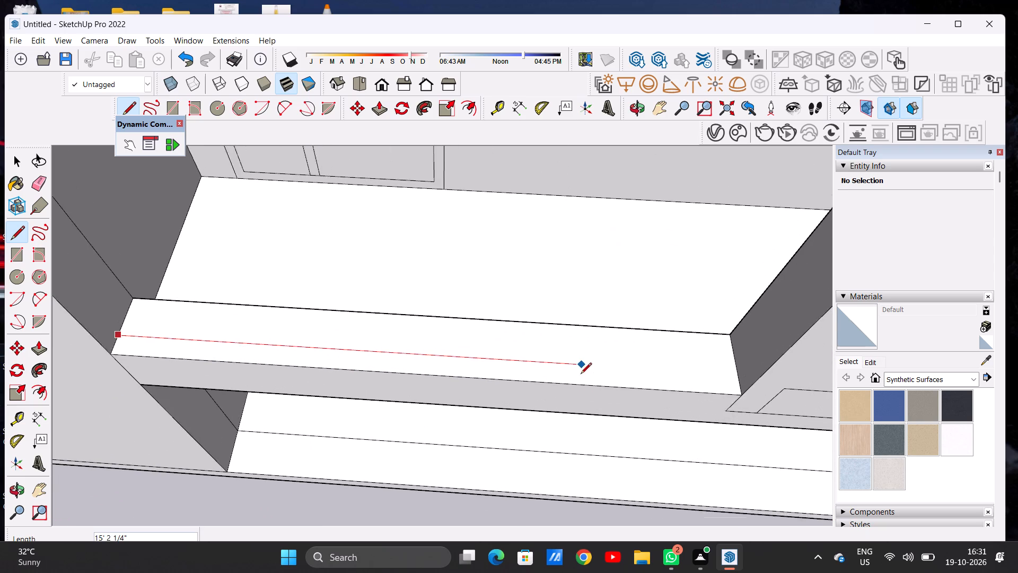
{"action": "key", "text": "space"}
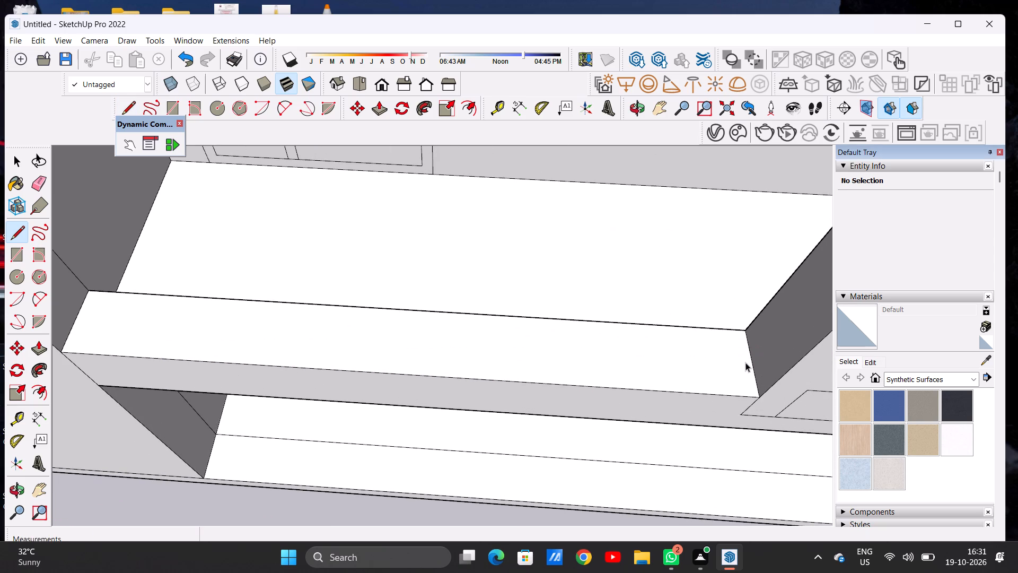
Draw a line lengthwise across the top face of the open balcony's low parapet, dividing it into two strips.
{"action": "type", "text": "L"}
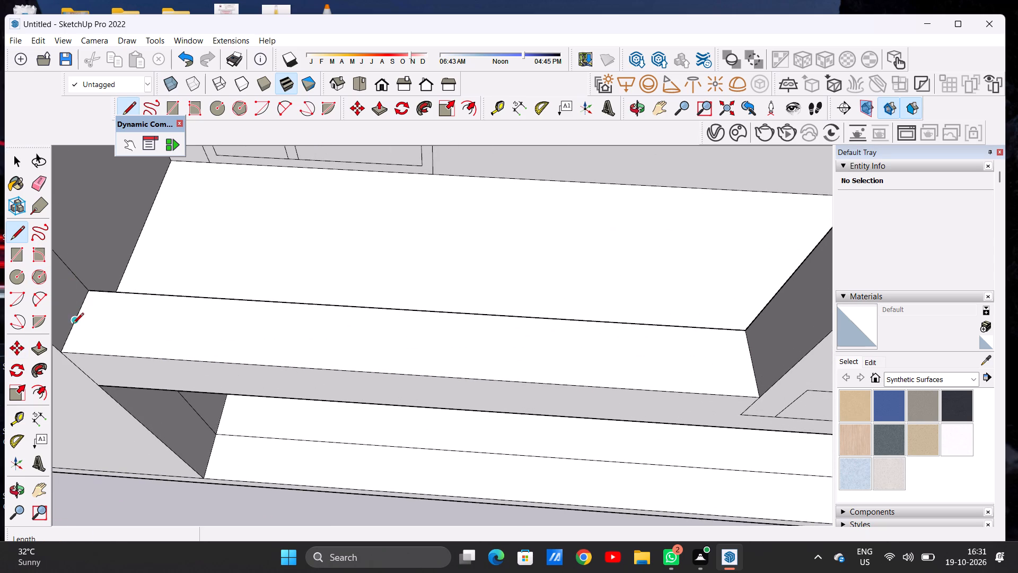
{"action": "left_click", "coordinate": [73, 325]}
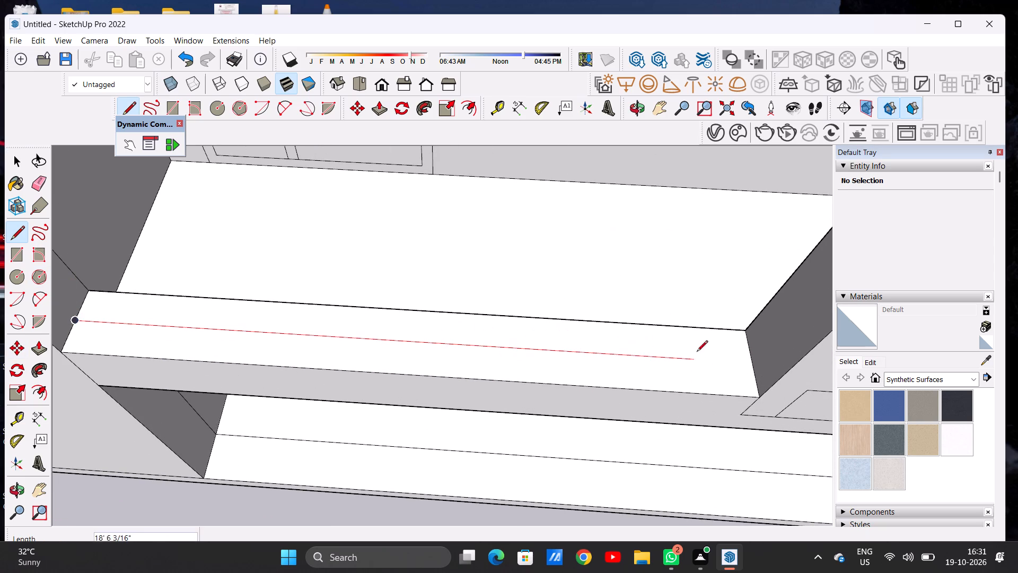
{"action": "left_click", "coordinate": [752, 364]}
{"action": "key", "text": "space"}
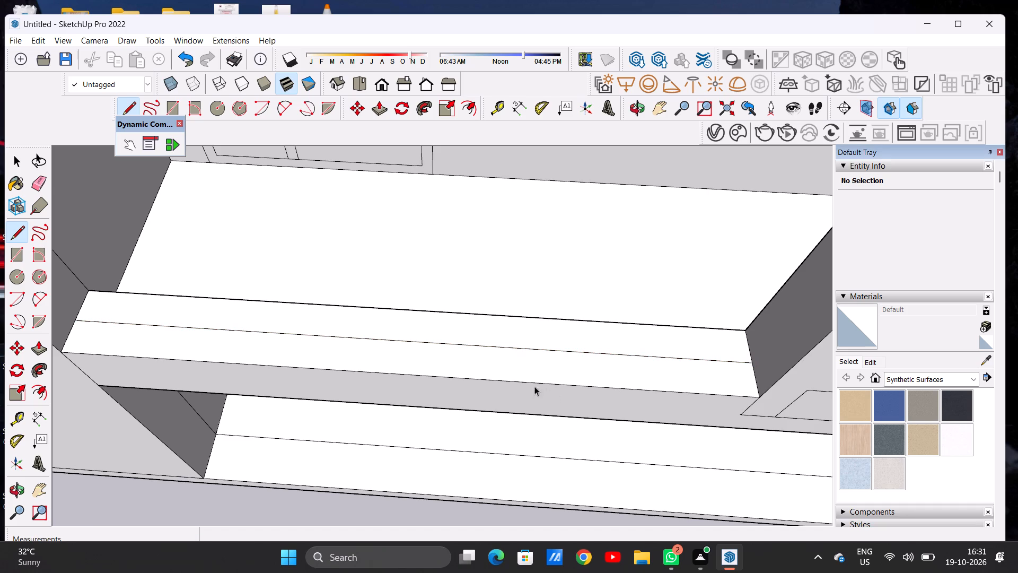
Push/Pull the inner strip of the balcony parapet's top upward to form a taller wall stepped back from the front.
{"action": "scroll", "coordinate": [582, 400], "scroll_direction": "down", "scroll_amount": 13}
{"action": "scroll", "coordinate": [585, 381], "scroll_direction": "up", "scroll_amount": 3}
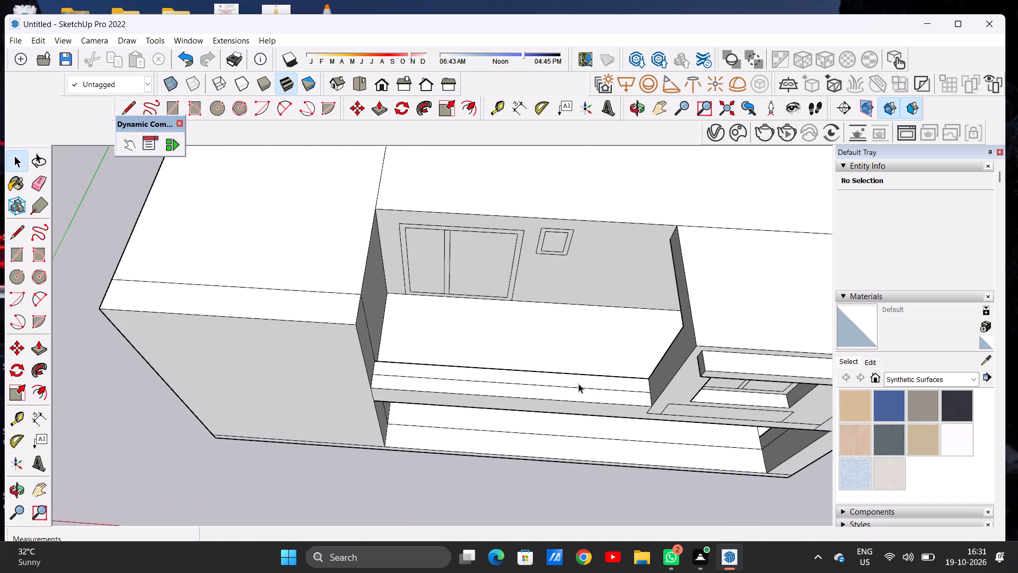
{"action": "scroll", "coordinate": [561, 380], "scroll_direction": "down", "scroll_amount": 3}
{"action": "scroll", "coordinate": [501, 374], "scroll_direction": "up", "scroll_amount": 5}
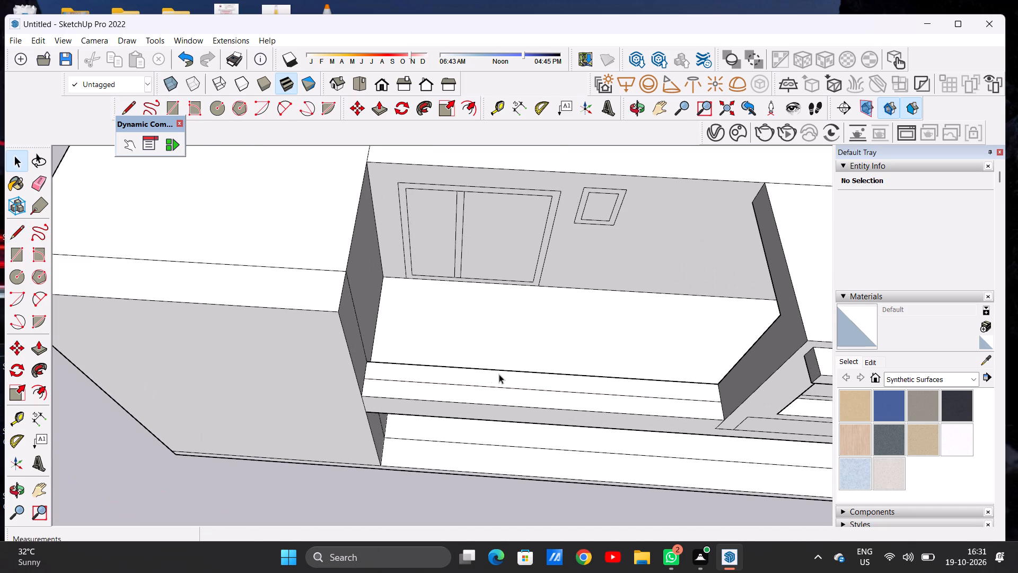
{"action": "scroll", "coordinate": [400, 390], "scroll_direction": "down", "scroll_amount": 4}
{"action": "middle_click_drag", "start_coordinate": [507, 399], "coordinate": [528, 406]}
{"action": "scroll", "coordinate": [614, 383], "scroll_direction": "up", "scroll_amount": 4}
{"action": "middle_click", "coordinate": [599, 371]}
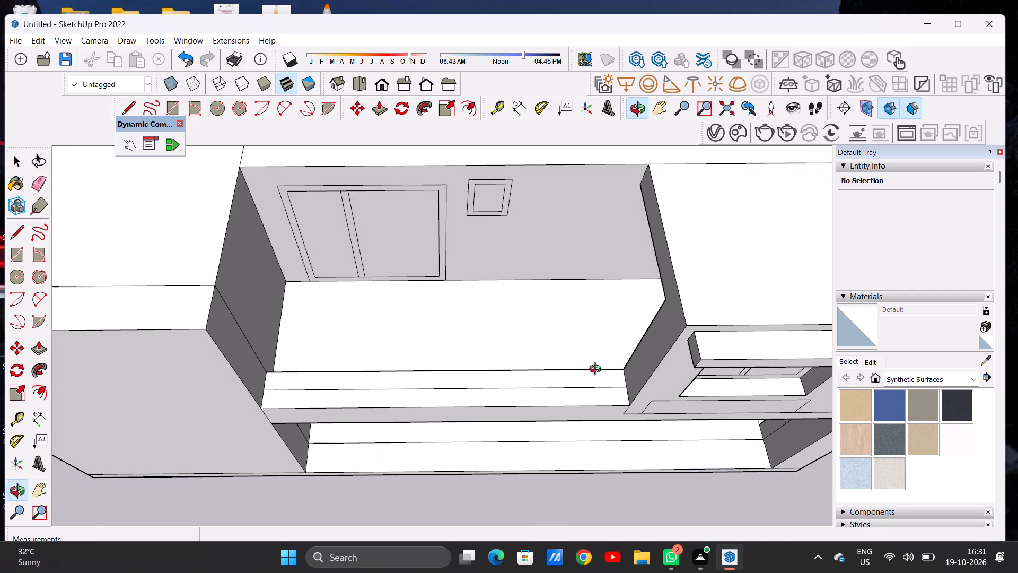
{"action": "scroll", "coordinate": [598, 373], "scroll_direction": "up", "scroll_amount": 1}
{"action": "key", "text": "p"}
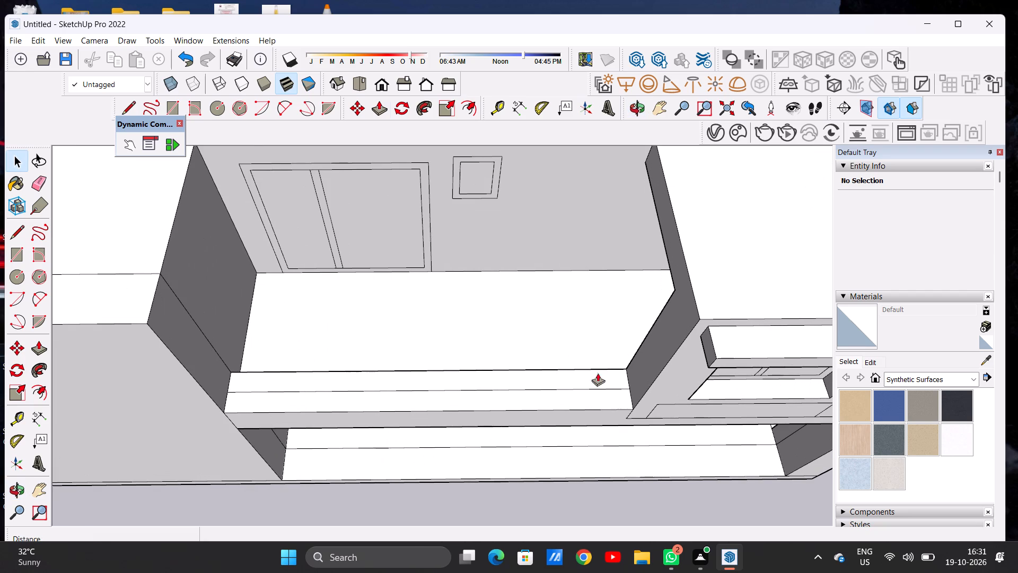
{"action": "scroll", "coordinate": [622, 374], "scroll_direction": "up", "scroll_amount": 5}
{"action": "left_click", "coordinate": [622, 374]}
{"action": "scroll", "coordinate": [627, 354], "scroll_direction": "down", "scroll_amount": 5}
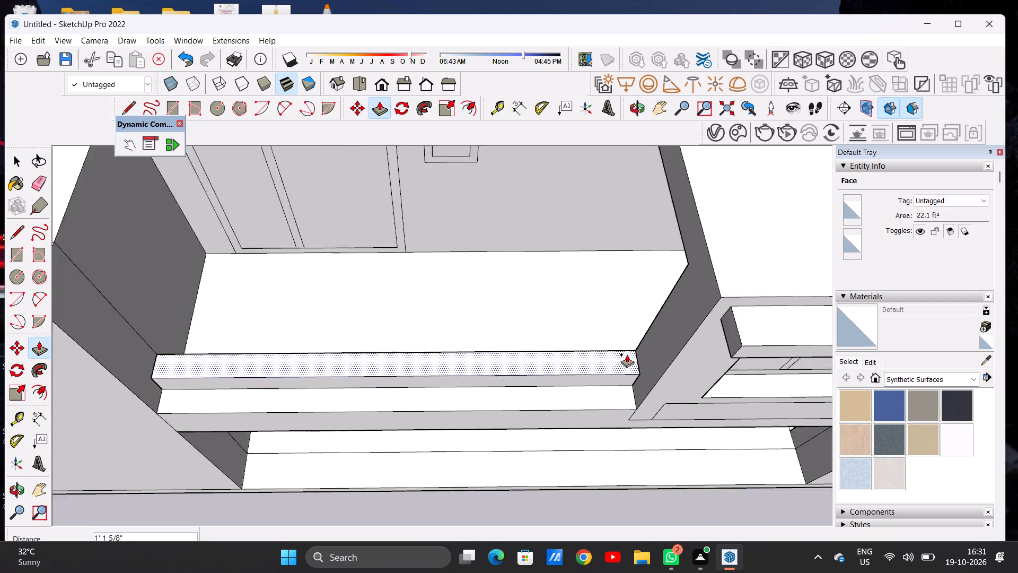
{"action": "scroll", "coordinate": [627, 354], "scroll_direction": "down", "scroll_amount": 3}
{"action": "left_click", "coordinate": [643, 341]}
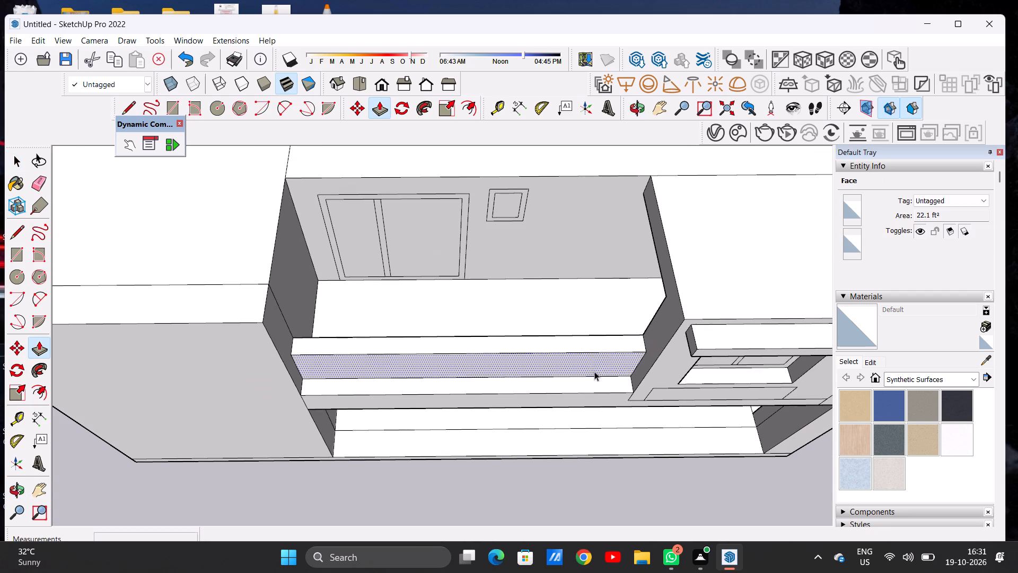
{"action": "key", "text": "space"}
Push/Pull the top face of the balcony's taller parapet wall slightly upward.
{"action": "scroll", "coordinate": [593, 376], "scroll_direction": "down", "scroll_amount": 4}
{"action": "middle_click_drag", "start_coordinate": [573, 376], "coordinate": [554, 280]}
{"action": "scroll", "coordinate": [534, 335], "scroll_direction": "up", "scroll_amount": 5}
{"action": "middle_click_drag", "start_coordinate": [532, 363], "coordinate": [547, 325]}
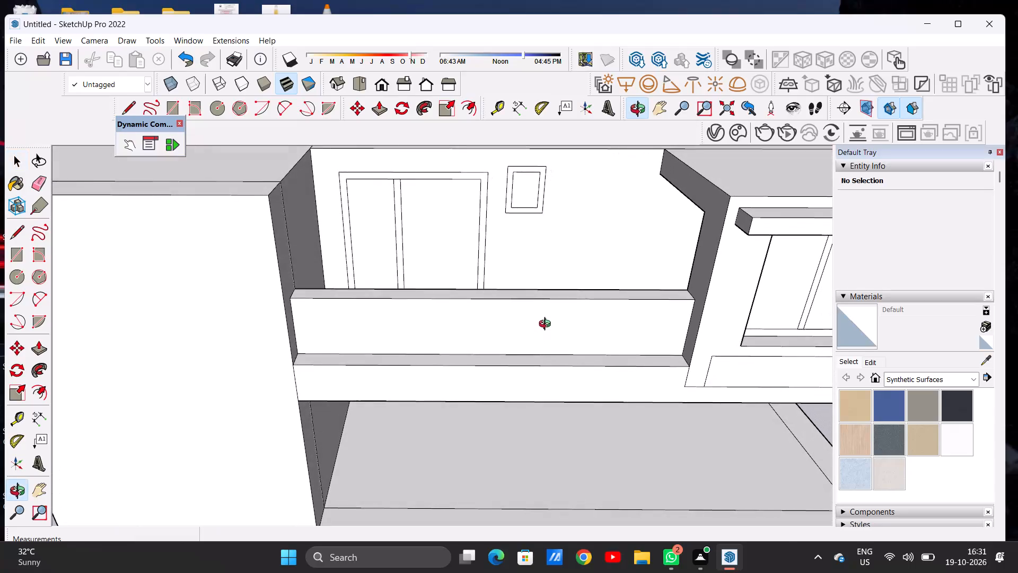
{"action": "middle_click_drag", "start_coordinate": [547, 325], "coordinate": [548, 324]}
{"action": "scroll", "coordinate": [564, 351], "scroll_direction": "down", "scroll_amount": 6}
{"action": "middle_click_drag", "start_coordinate": [532, 315], "coordinate": [613, 303]}
{"action": "scroll", "coordinate": [613, 290], "scroll_direction": "up", "scroll_amount": 1}
{"action": "scroll", "coordinate": [613, 290], "scroll_direction": "down", "scroll_amount": 1}
{"action": "scroll", "coordinate": [613, 290], "scroll_direction": "up", "scroll_amount": 8}
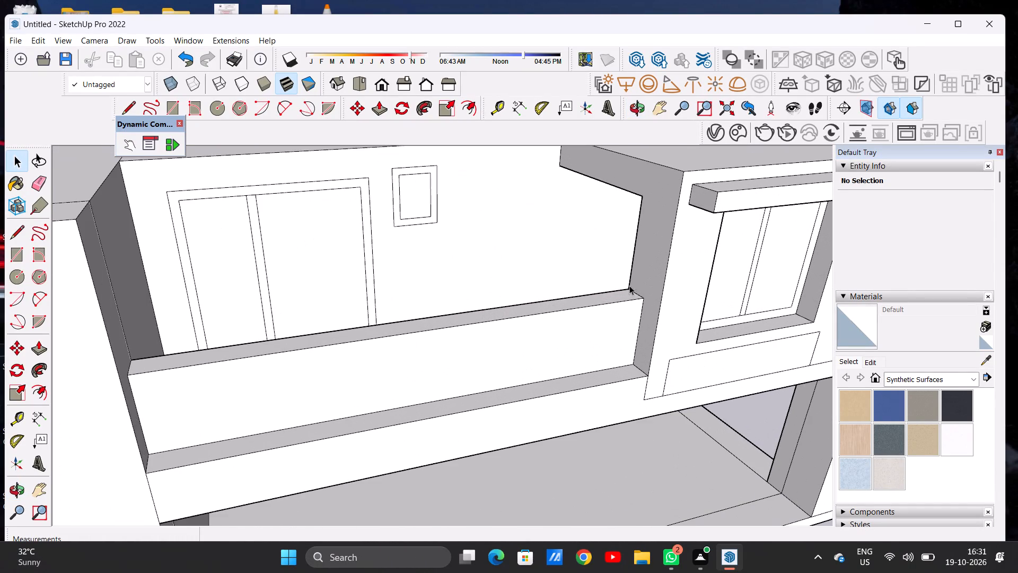
{"action": "key", "text": "p"}
{"action": "scroll", "coordinate": [610, 294], "scroll_direction": "up", "scroll_amount": 5}
{"action": "left_click", "coordinate": [610, 294]}
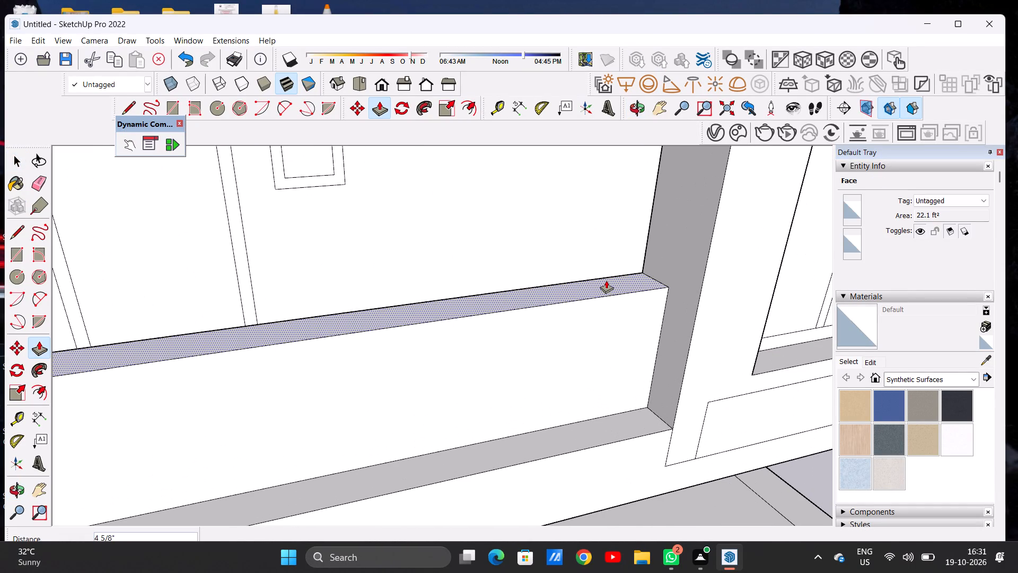
{"action": "left_click", "coordinate": [606, 280]}
{"action": "key", "text": "space"}
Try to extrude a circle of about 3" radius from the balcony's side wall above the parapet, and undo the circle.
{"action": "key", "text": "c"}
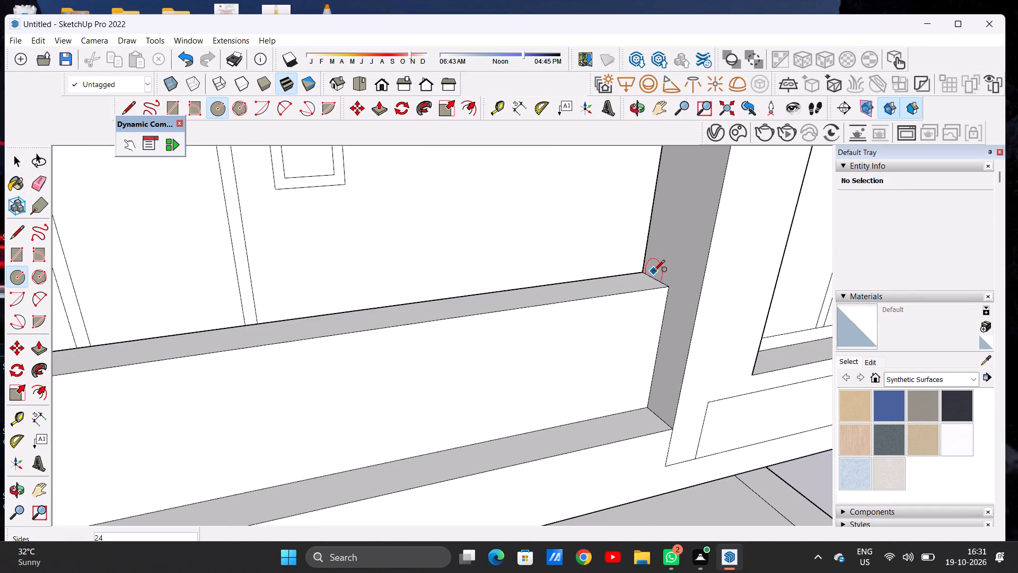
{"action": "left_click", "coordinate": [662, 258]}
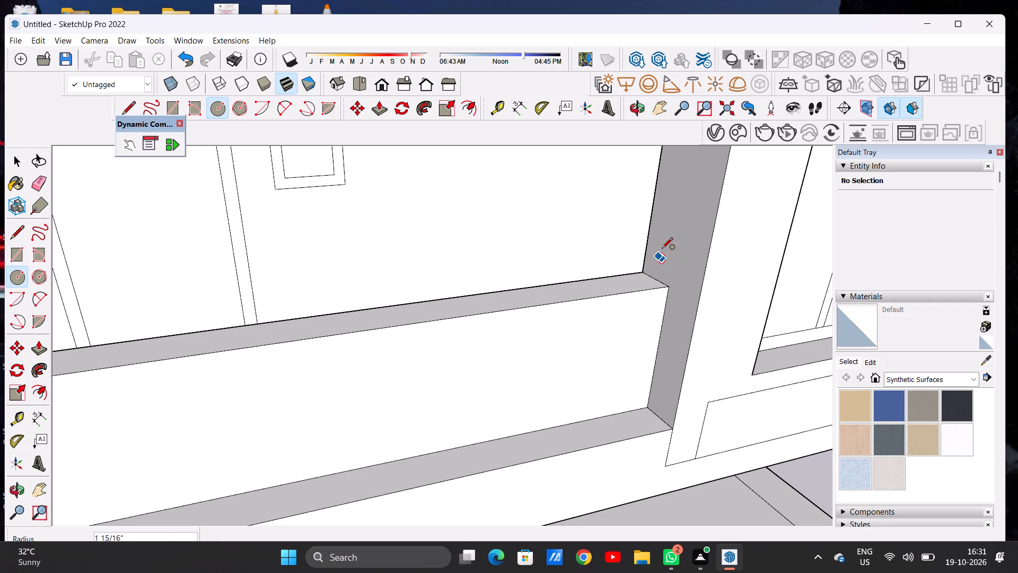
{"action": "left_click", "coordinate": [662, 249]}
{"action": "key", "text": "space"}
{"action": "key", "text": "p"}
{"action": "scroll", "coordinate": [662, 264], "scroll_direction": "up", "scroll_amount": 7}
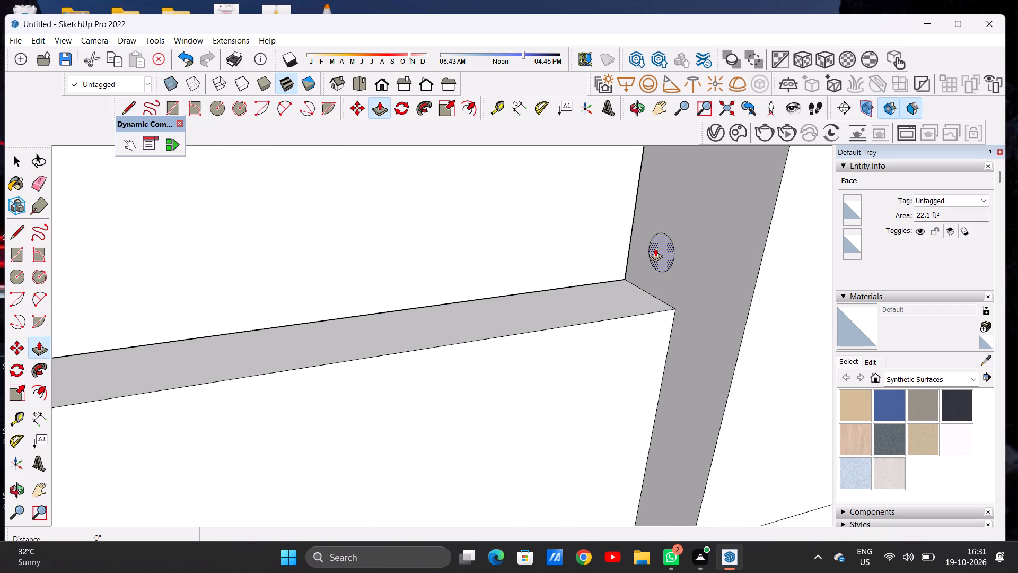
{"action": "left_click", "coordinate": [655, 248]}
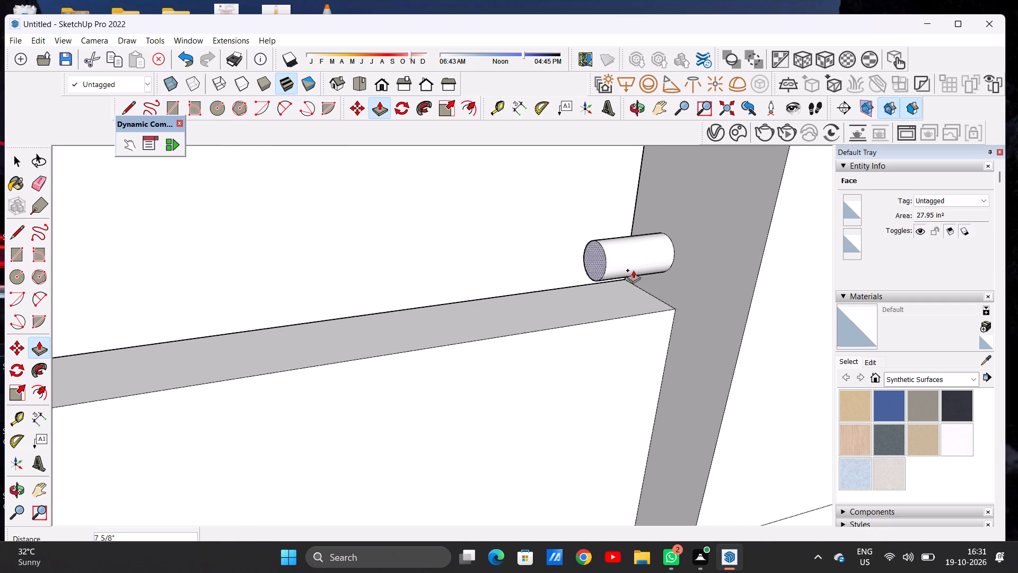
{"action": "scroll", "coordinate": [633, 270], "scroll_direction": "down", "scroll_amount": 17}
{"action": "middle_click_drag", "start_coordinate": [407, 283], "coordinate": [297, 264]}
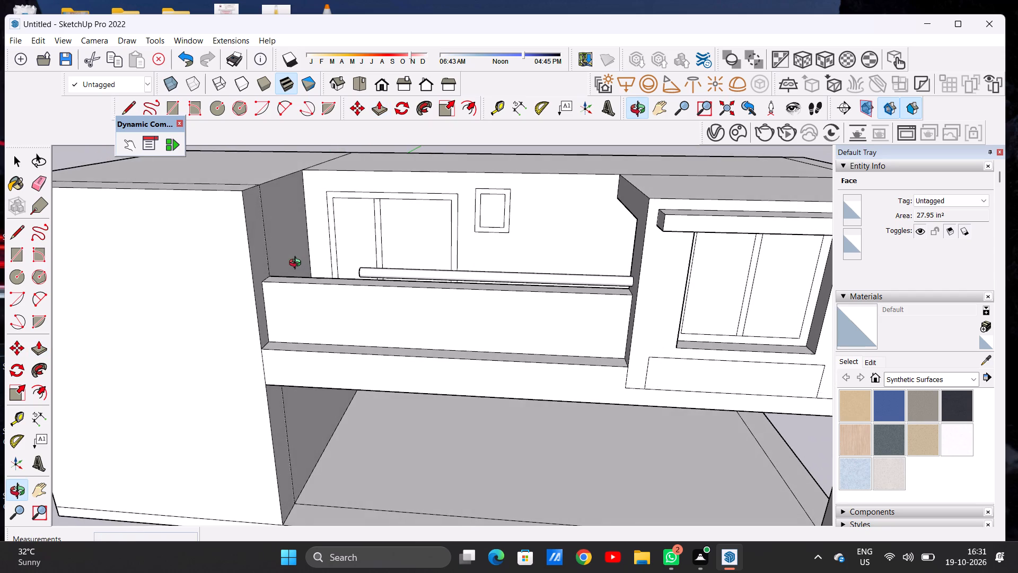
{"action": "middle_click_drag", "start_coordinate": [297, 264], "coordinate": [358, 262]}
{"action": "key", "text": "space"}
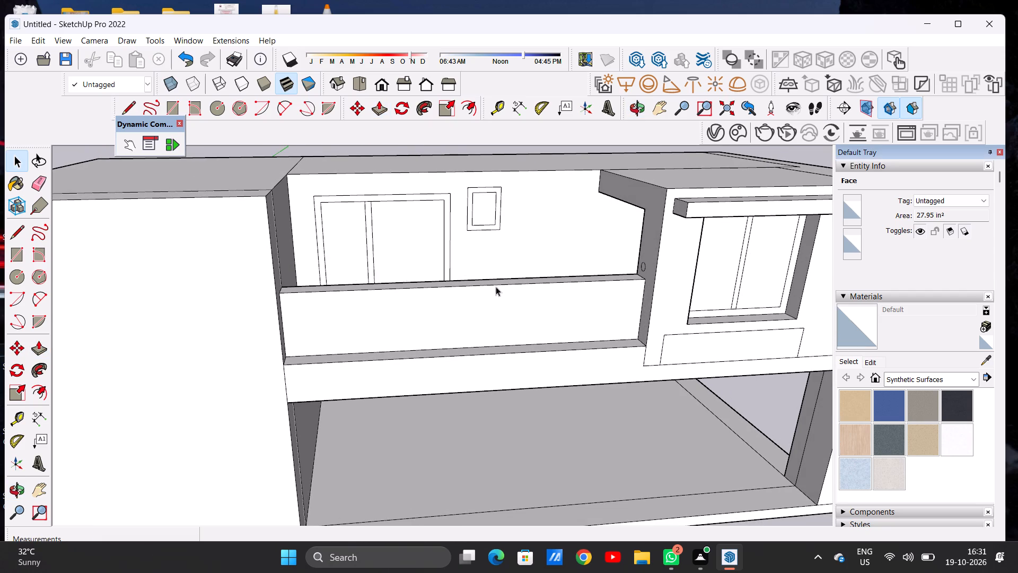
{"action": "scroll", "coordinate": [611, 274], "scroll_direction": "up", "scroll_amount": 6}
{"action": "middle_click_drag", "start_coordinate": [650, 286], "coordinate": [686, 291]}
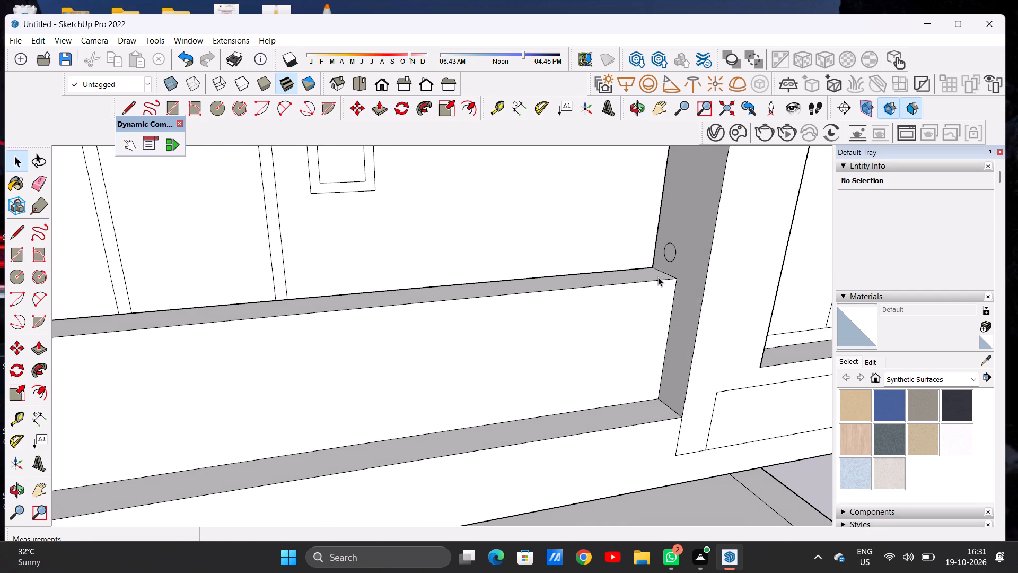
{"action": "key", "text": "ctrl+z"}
Sketch a circle of about 1 1/2" radius on the balcony's side wall, just above the parapet's top.
{"action": "scroll", "coordinate": [646, 249], "scroll_direction": "up", "scroll_amount": 4}
{"action": "middle_click_drag", "start_coordinate": [627, 295], "coordinate": [689, 300]}
{"action": "middle_click", "coordinate": [689, 300]}
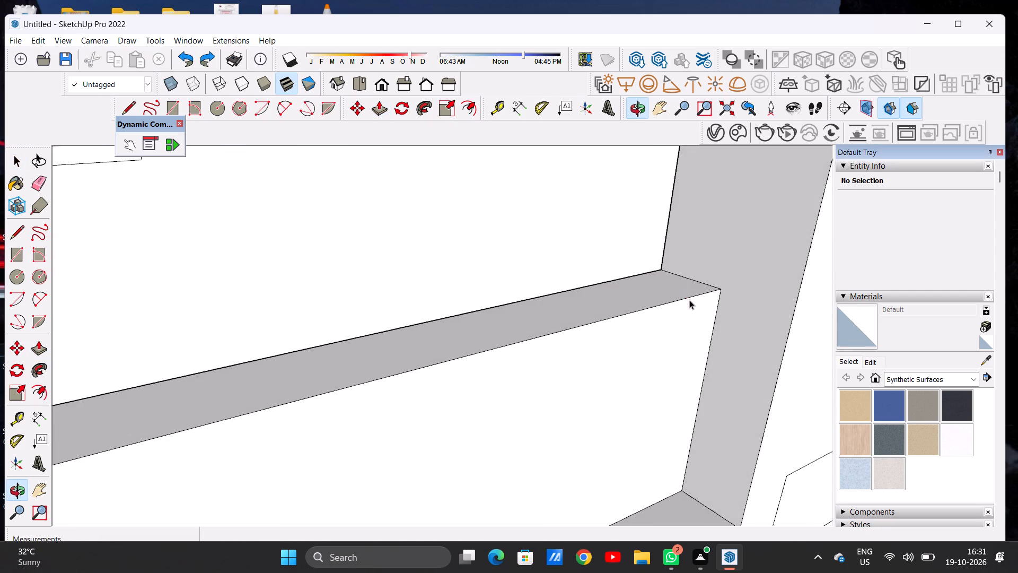
{"action": "key", "text": "c"}
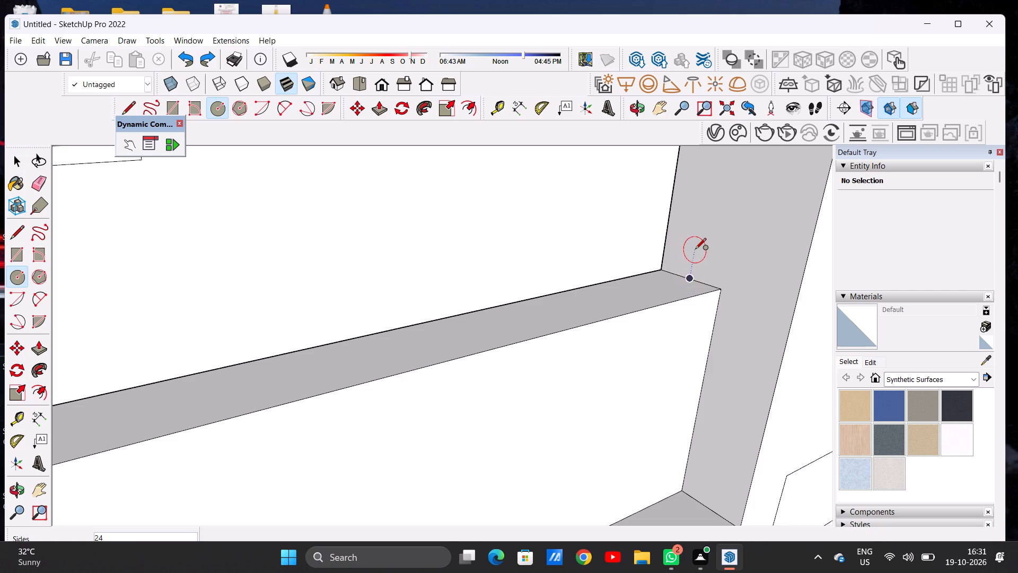
{"action": "left_click", "coordinate": [695, 253]}
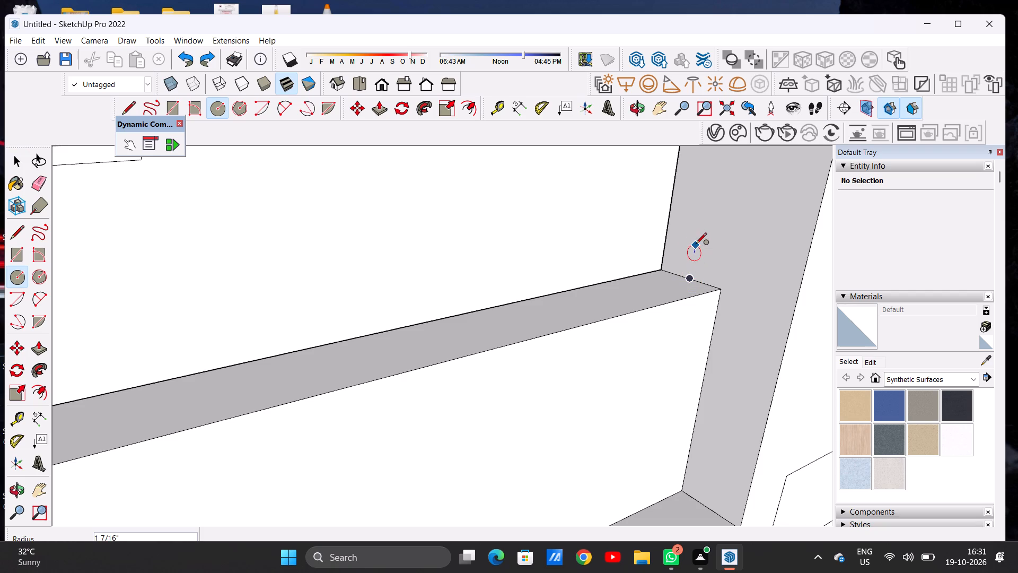
{"action": "left_click", "coordinate": [696, 245]}
{"action": "key", "text": "space"}
Push/Pull the small circle about 20' 1 5/8" across the balcony to the opposite side wall to form a handrail.
{"action": "type", "text": "P"}
{"action": "scroll", "coordinate": [694, 252], "scroll_direction": "up", "scroll_amount": 5}
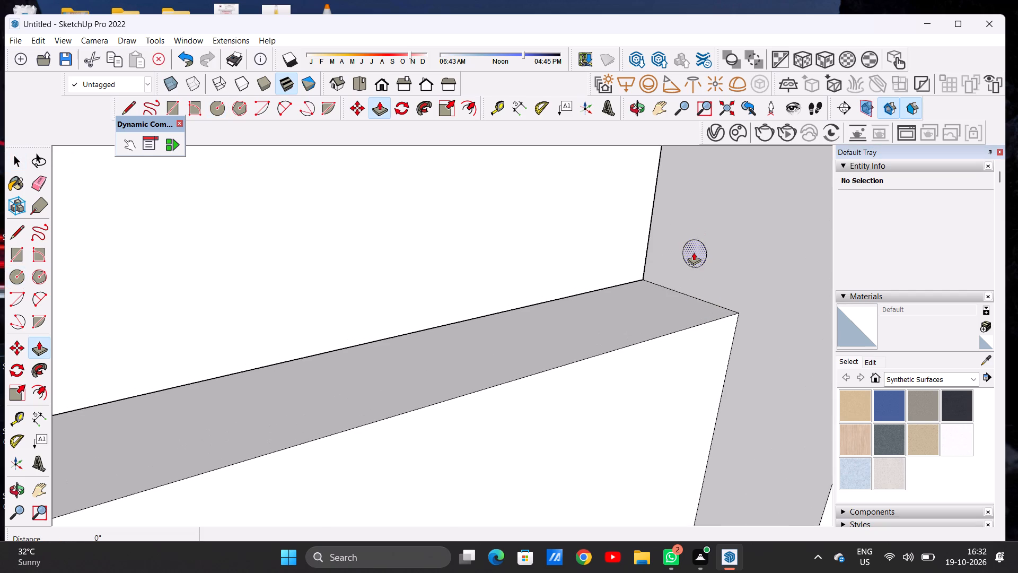
{"action": "scroll", "coordinate": [694, 252], "scroll_direction": "up", "scroll_amount": 1}
{"action": "left_click", "coordinate": [694, 252]}
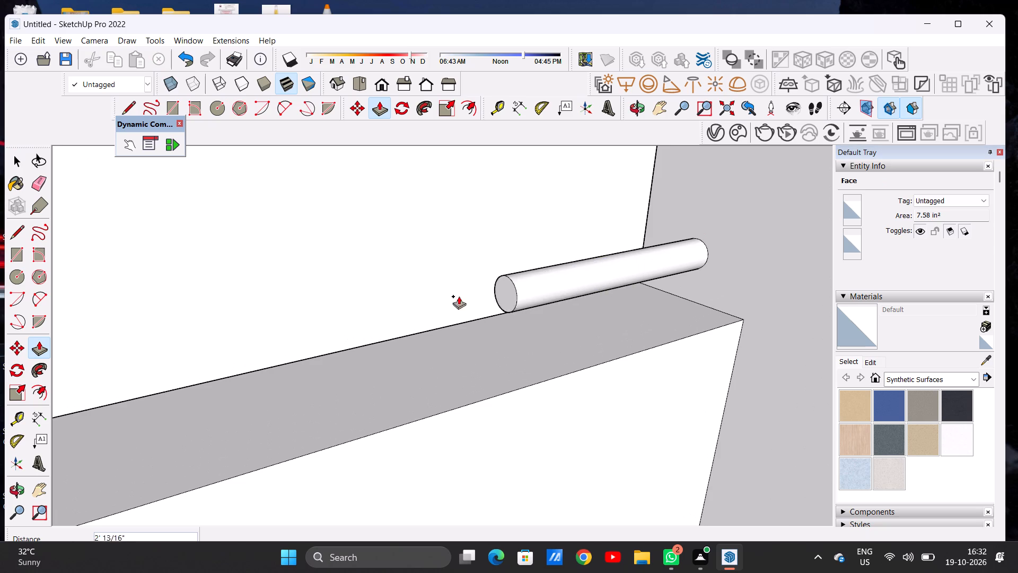
{"action": "scroll", "coordinate": [576, 275], "scroll_direction": "down", "scroll_amount": 20}
{"action": "scroll", "coordinate": [576, 275], "scroll_direction": "down", "scroll_amount": 12}
{"action": "middle_click_drag", "start_coordinate": [442, 291], "coordinate": [354, 291]}
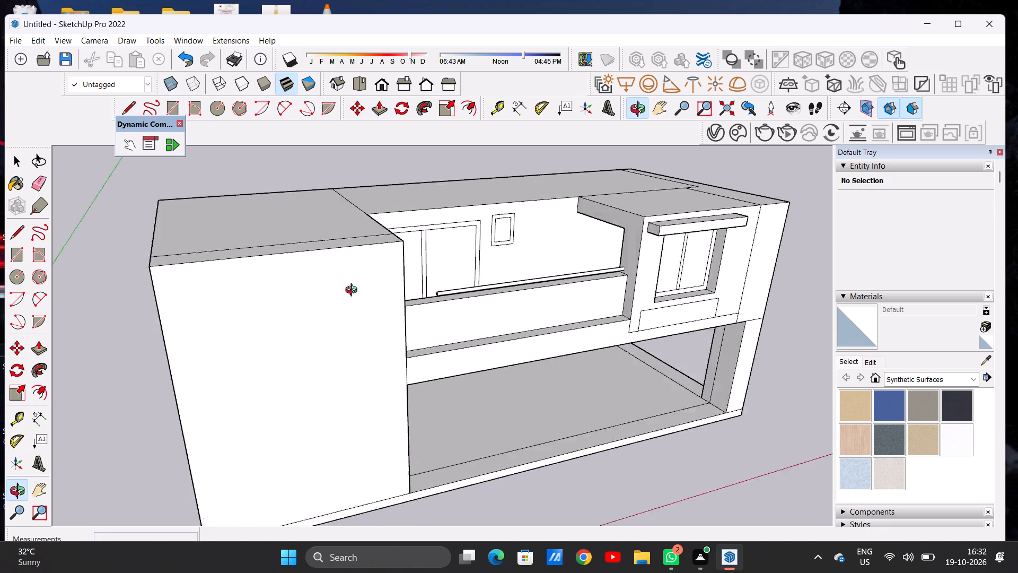
{"action": "middle_click_drag", "start_coordinate": [354, 291], "coordinate": [280, 273]}
{"action": "scroll", "coordinate": [398, 274], "scroll_direction": "up", "scroll_amount": 8}
{"action": "scroll", "coordinate": [372, 284], "scroll_direction": "down", "scroll_amount": 1}
{"action": "scroll", "coordinate": [372, 284], "scroll_direction": "up", "scroll_amount": 4}
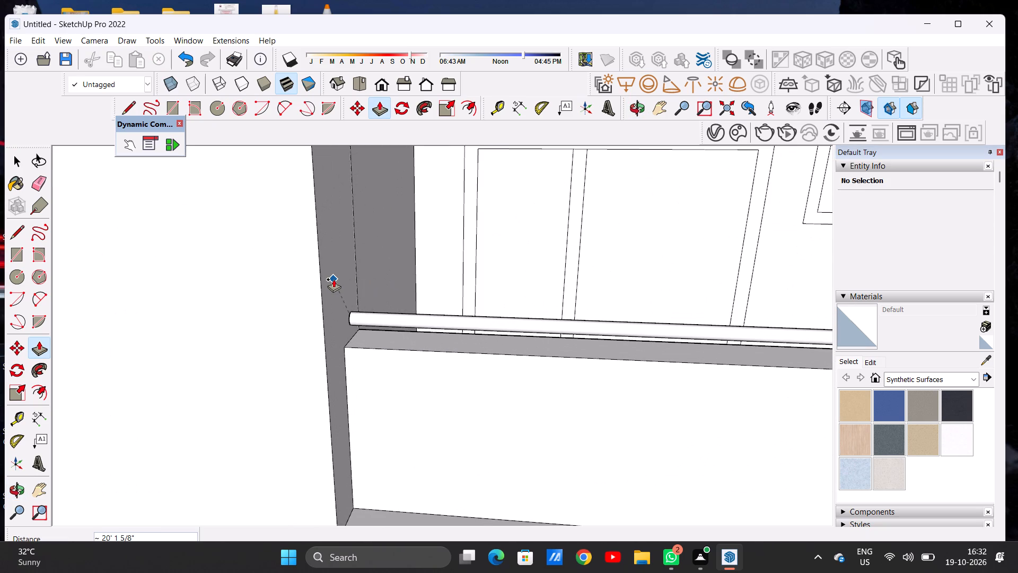
{"action": "left_click", "coordinate": [334, 279]}
{"action": "key", "text": "space"}
Examine the balcony's handrail and parapet together with the whole front elevation from several angles.
{"action": "scroll", "coordinate": [481, 363], "scroll_direction": "down", "scroll_amount": 20}
{"action": "scroll", "coordinate": [481, 363], "scroll_direction": "down", "scroll_amount": 5}
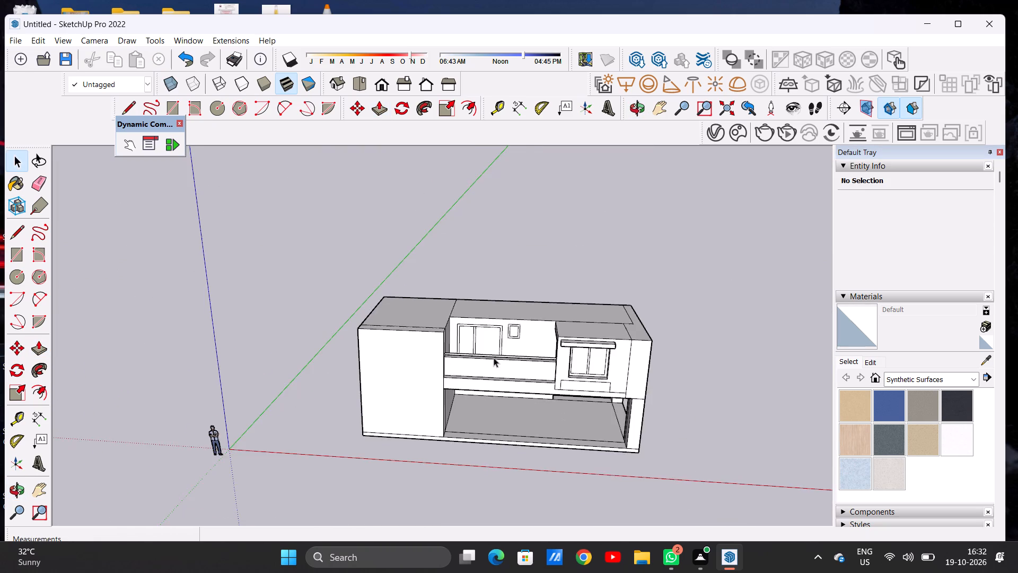
{"action": "middle_click_drag", "start_coordinate": [494, 358], "coordinate": [520, 349]}
{"action": "scroll", "coordinate": [505, 364], "scroll_direction": "up", "scroll_amount": 6}
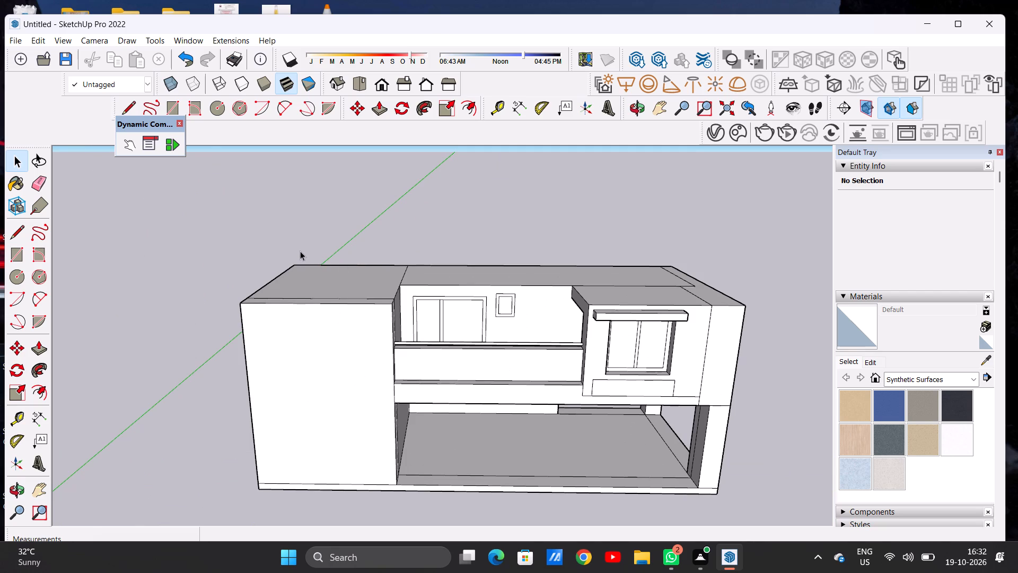
{"action": "scroll", "coordinate": [575, 371], "scroll_direction": "down", "scroll_amount": 5}
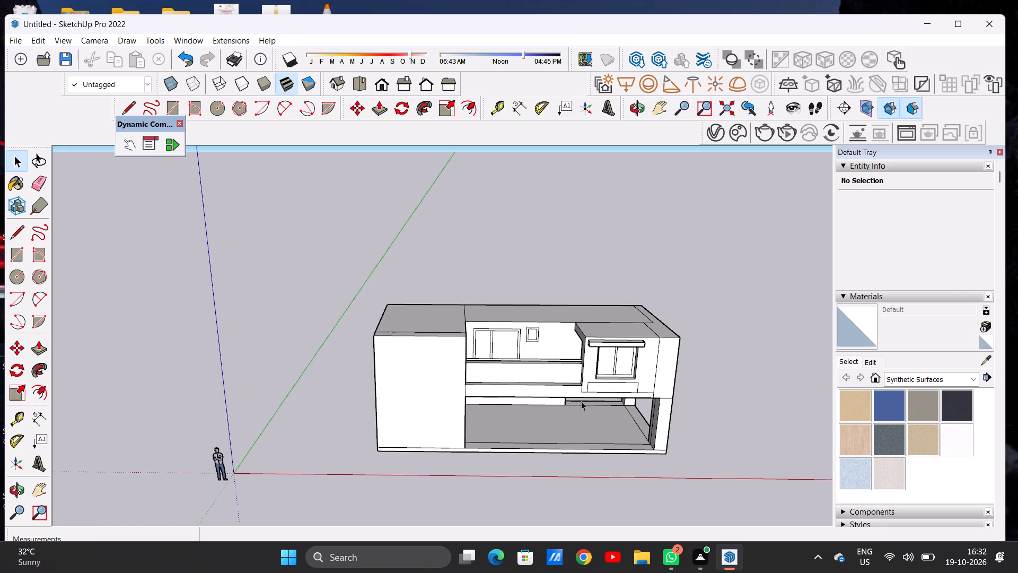
{"action": "scroll", "coordinate": [577, 362], "scroll_direction": "up", "scroll_amount": 6}
{"action": "middle_click_drag", "start_coordinate": [629, 406], "coordinate": [650, 383]}
{"action": "scroll", "coordinate": [602, 421], "scroll_direction": "down", "scroll_amount": 4}
{"action": "scroll", "coordinate": [652, 411], "scroll_direction": "up", "scroll_amount": 3}
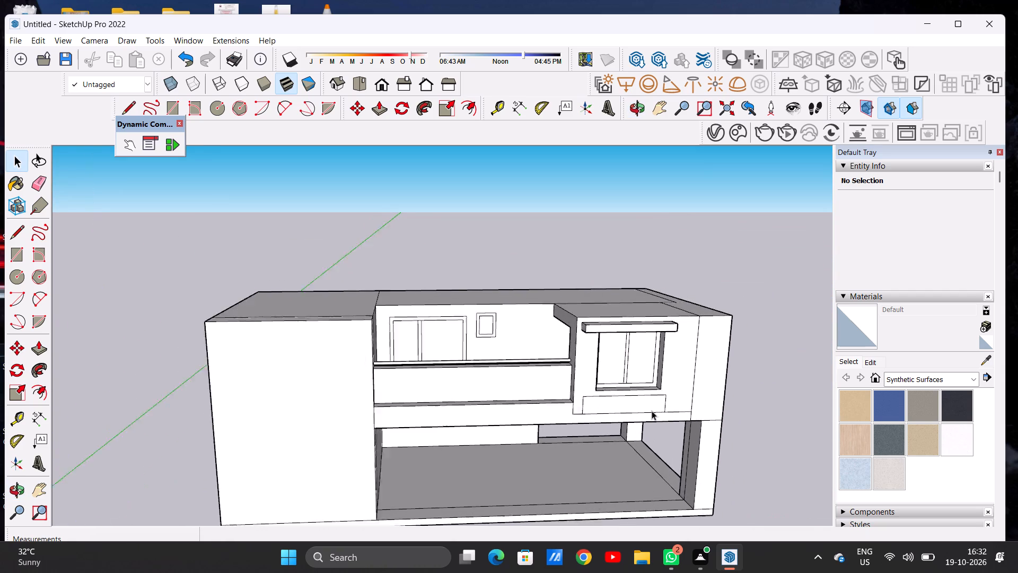
{"action": "scroll", "coordinate": [652, 411], "scroll_direction": "up", "scroll_amount": 4}
{"action": "scroll", "coordinate": [585, 406], "scroll_direction": "down", "scroll_amount": 13}
{"action": "middle_click_drag", "start_coordinate": [578, 333], "coordinate": [574, 452]}
{"action": "scroll", "coordinate": [580, 440], "scroll_direction": "up", "scroll_amount": 2}
Erase the stray line and its leftover segment parallel to the front edge on the plain tall-walled block's roof.
{"action": "left_click", "coordinate": [372, 83]}
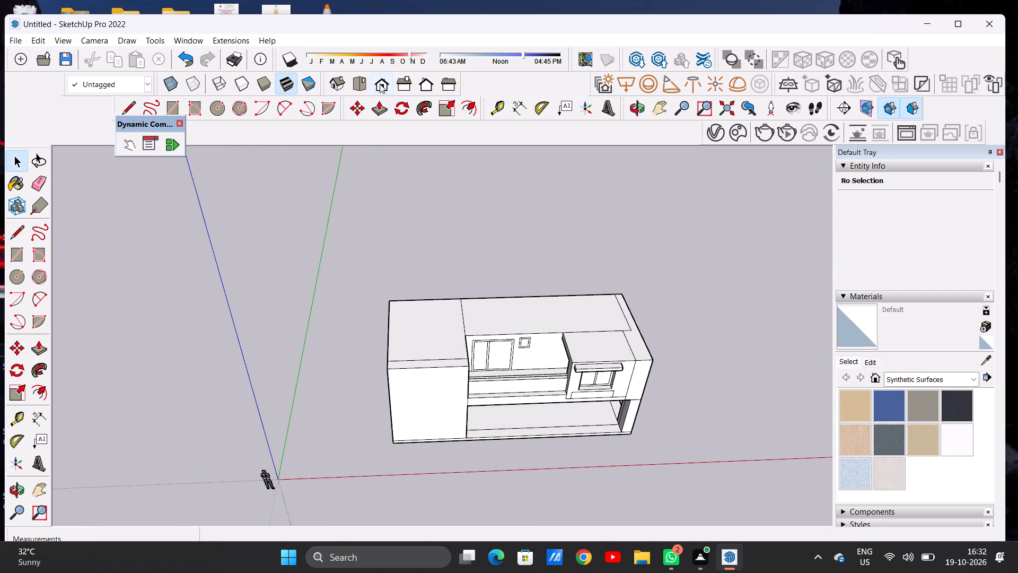
{"action": "scroll", "coordinate": [568, 302], "scroll_direction": "up", "scroll_amount": 3}
{"action": "middle_click_drag", "start_coordinate": [519, 266], "coordinate": [520, 435]}
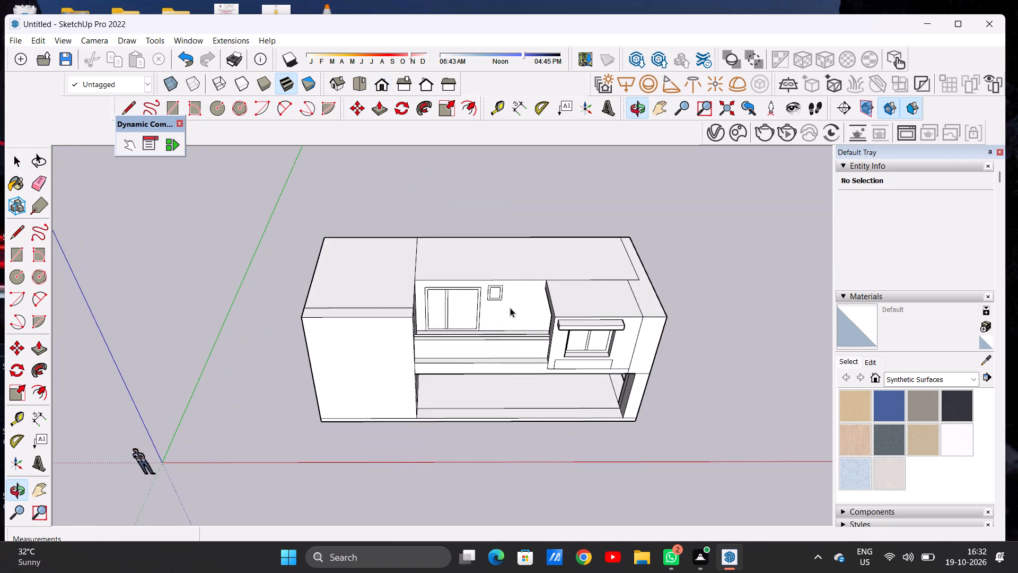
{"action": "middle_click_drag", "start_coordinate": [510, 296], "coordinate": [515, 409]}
{"action": "scroll", "coordinate": [400, 357], "scroll_direction": "up", "scroll_amount": 3}
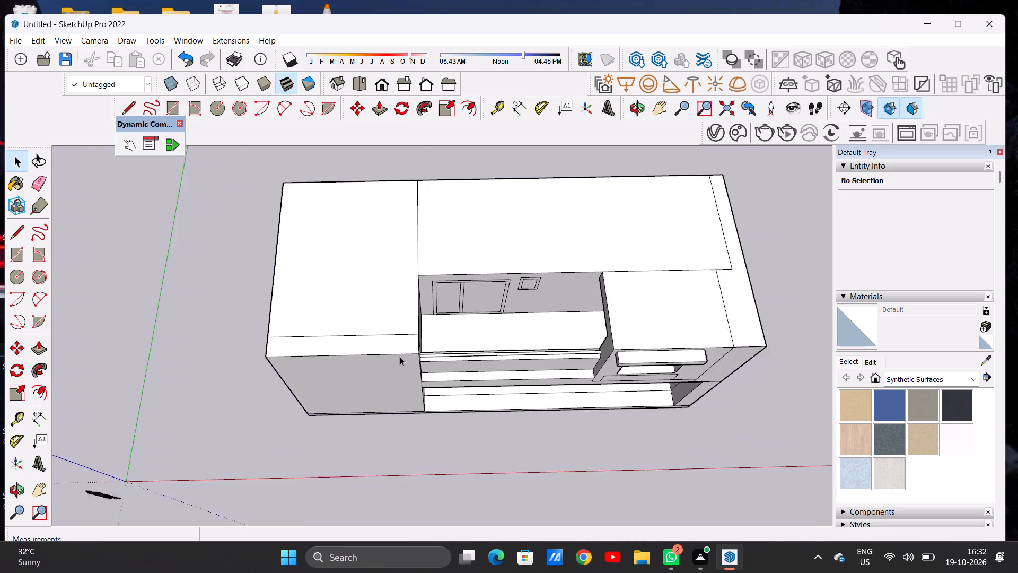
{"action": "scroll", "coordinate": [400, 357], "scroll_direction": "up", "scroll_amount": 2}
{"action": "key", "text": "e"}
{"action": "left_click", "coordinate": [384, 326]}
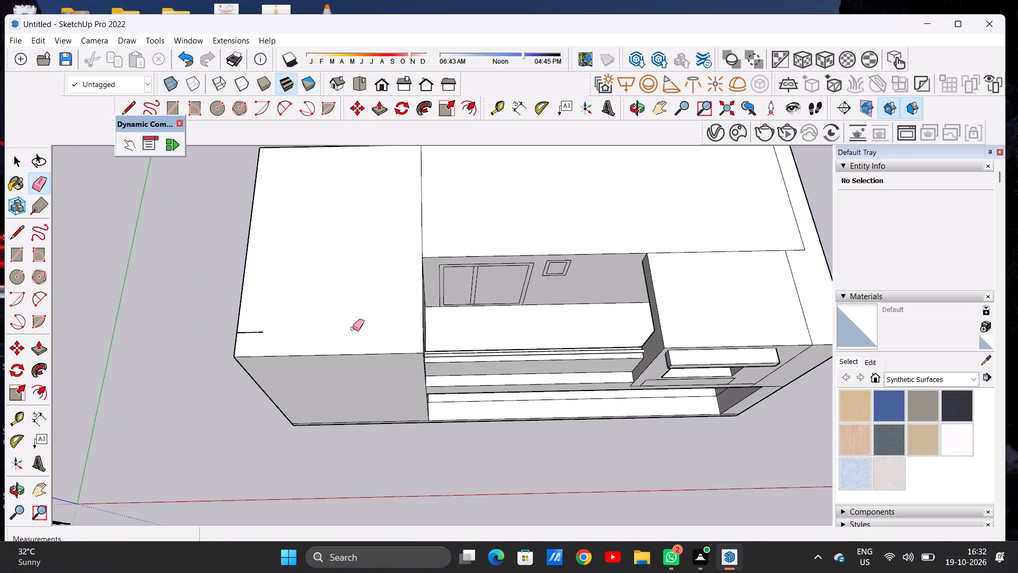
{"action": "left_click_drag", "start_coordinate": [254, 327], "coordinate": [251, 337]}
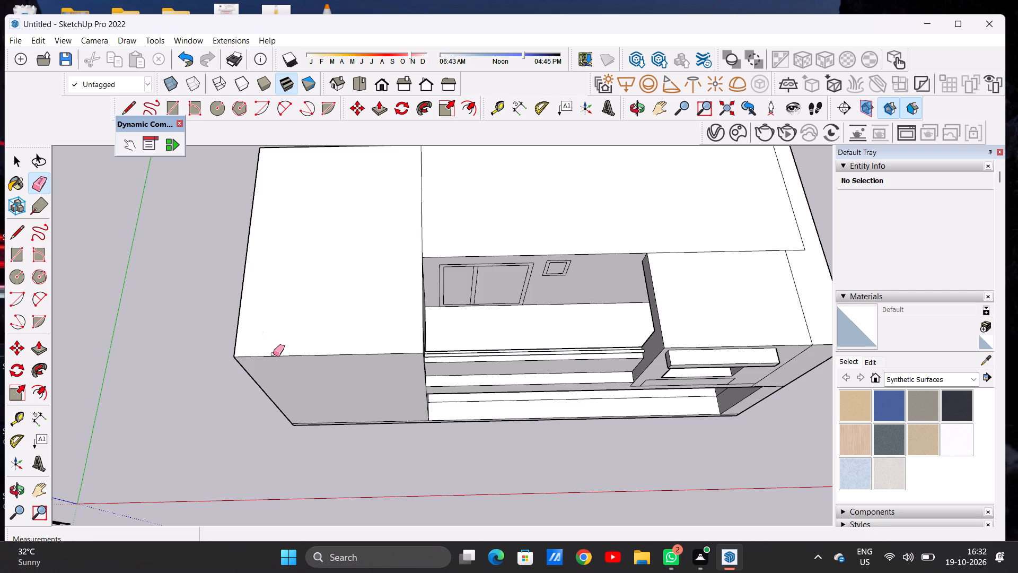
{"action": "key", "text": "space"}
Examine the cleaned roof and the front elevation from above and at eye level.
{"action": "scroll", "coordinate": [504, 309], "scroll_direction": "down", "scroll_amount": 10}
{"action": "scroll", "coordinate": [399, 275], "scroll_direction": "down", "scroll_amount": 12}
{"action": "scroll", "coordinate": [449, 299], "scroll_direction": "up", "scroll_amount": 1}
{"action": "scroll", "coordinate": [449, 299], "scroll_direction": "down", "scroll_amount": 3}
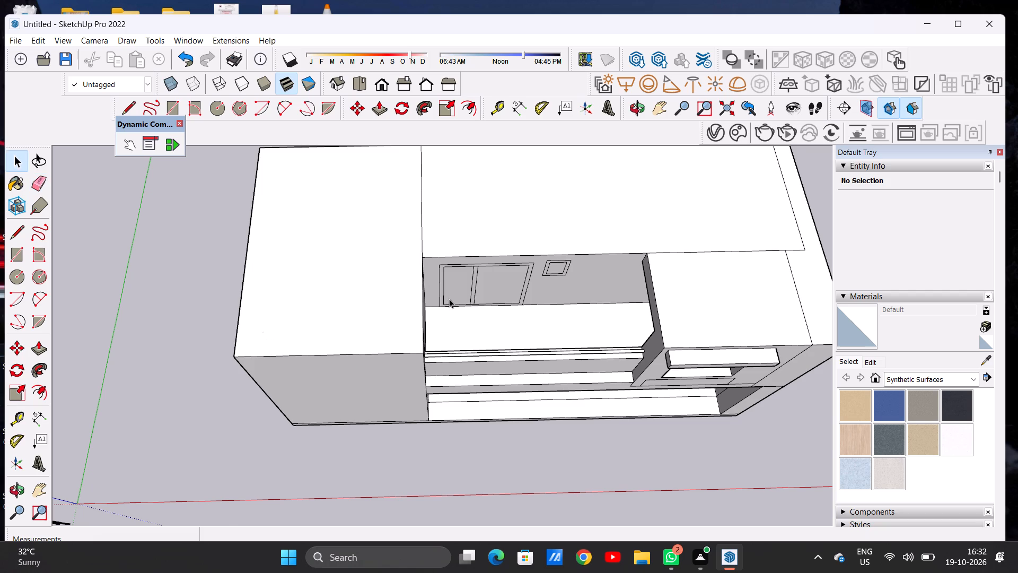
{"action": "scroll", "coordinate": [449, 299], "scroll_direction": "down", "scroll_amount": 3}
{"action": "scroll", "coordinate": [445, 299], "scroll_direction": "up", "scroll_amount": 1}
{"action": "scroll", "coordinate": [423, 301], "scroll_direction": "down", "scroll_amount": 15}
{"action": "scroll", "coordinate": [414, 287], "scroll_direction": "up", "scroll_amount": 8}
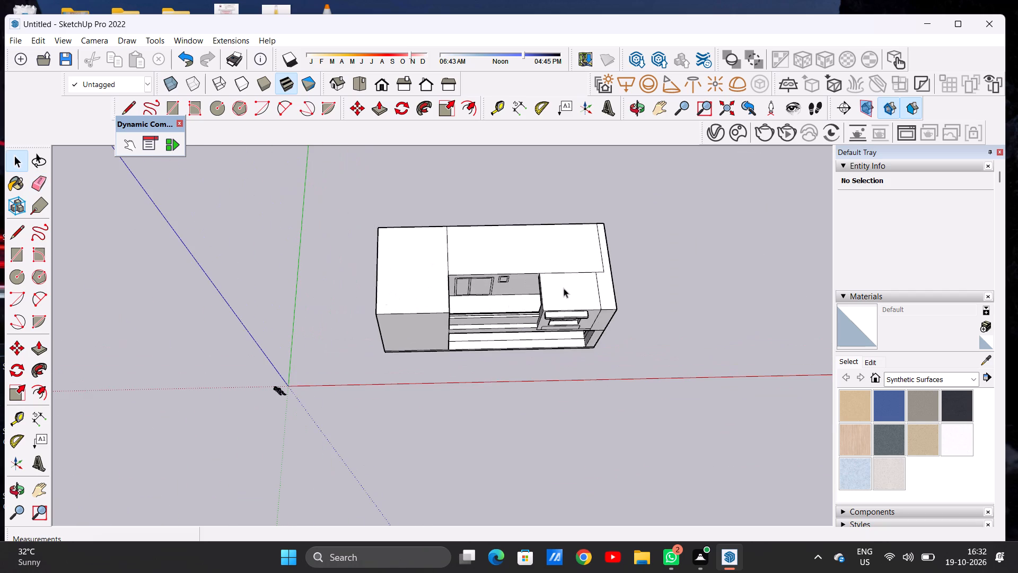
{"action": "scroll", "coordinate": [440, 288], "scroll_direction": "down", "scroll_amount": 2}
{"action": "scroll", "coordinate": [449, 294], "scroll_direction": "up", "scroll_amount": 3}
{"action": "middle_click_drag", "start_coordinate": [445, 322], "coordinate": [449, 206]}
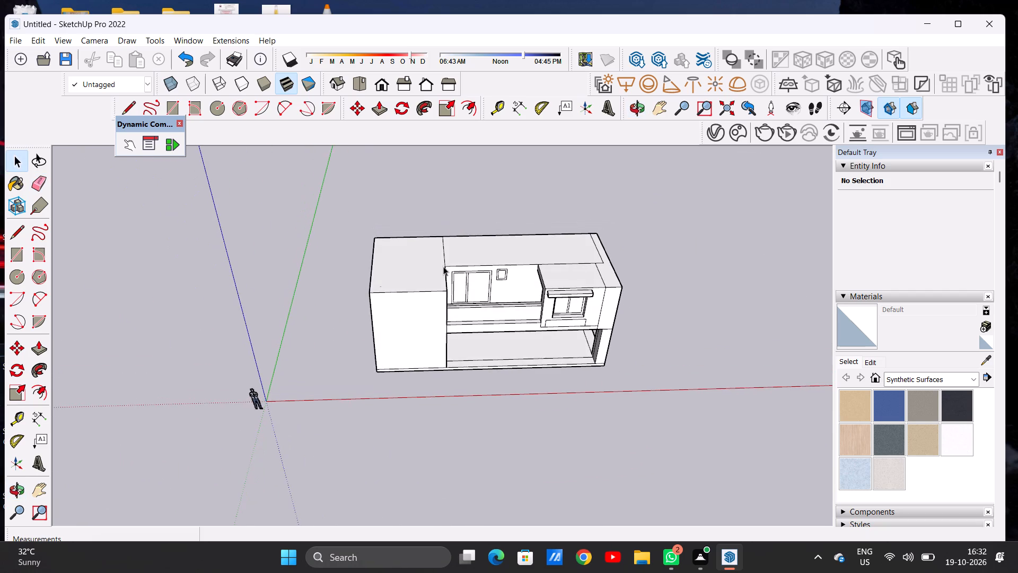
{"action": "middle_click_drag", "start_coordinate": [441, 310], "coordinate": [440, 207]}
{"action": "scroll", "coordinate": [443, 289], "scroll_direction": "up", "scroll_amount": 3}
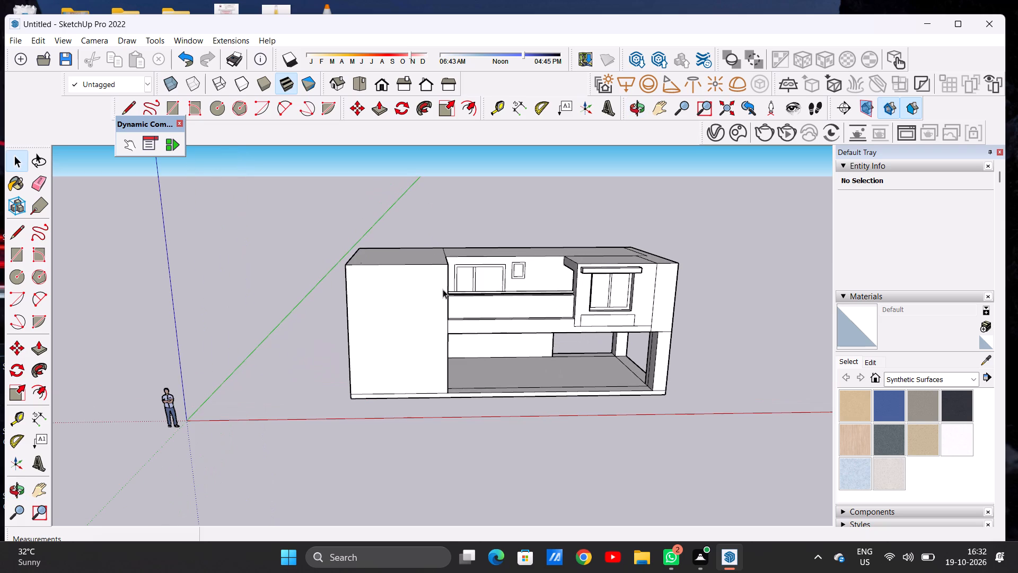
{"action": "scroll", "coordinate": [443, 289], "scroll_direction": "down", "scroll_amount": 5}
{"action": "scroll", "coordinate": [434, 257], "scroll_direction": "up", "scroll_amount": 3}
{"action": "middle_click_drag", "start_coordinate": [425, 238], "coordinate": [409, 350]}
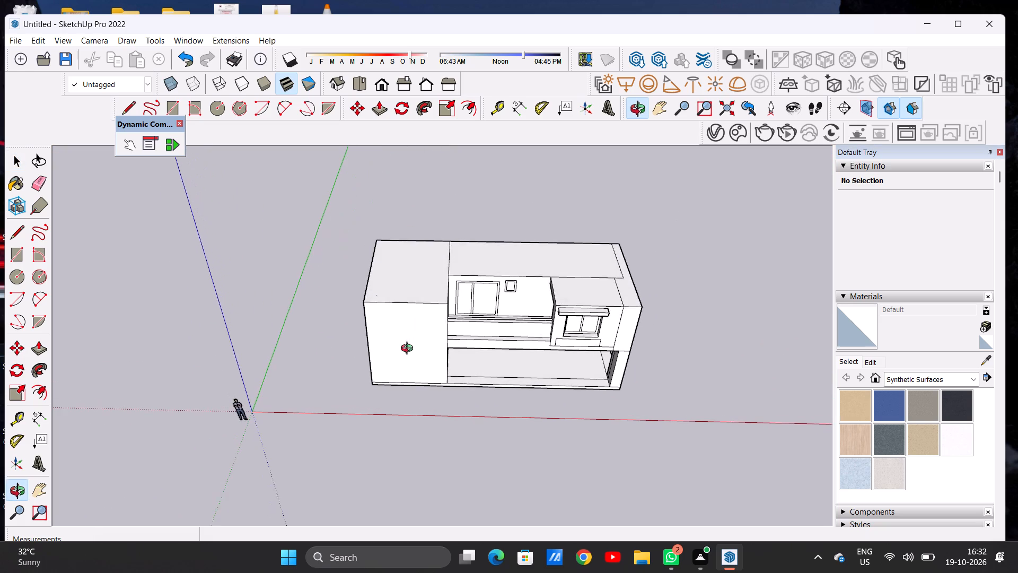
{"action": "middle_click_drag", "start_coordinate": [409, 350], "coordinate": [409, 351]}
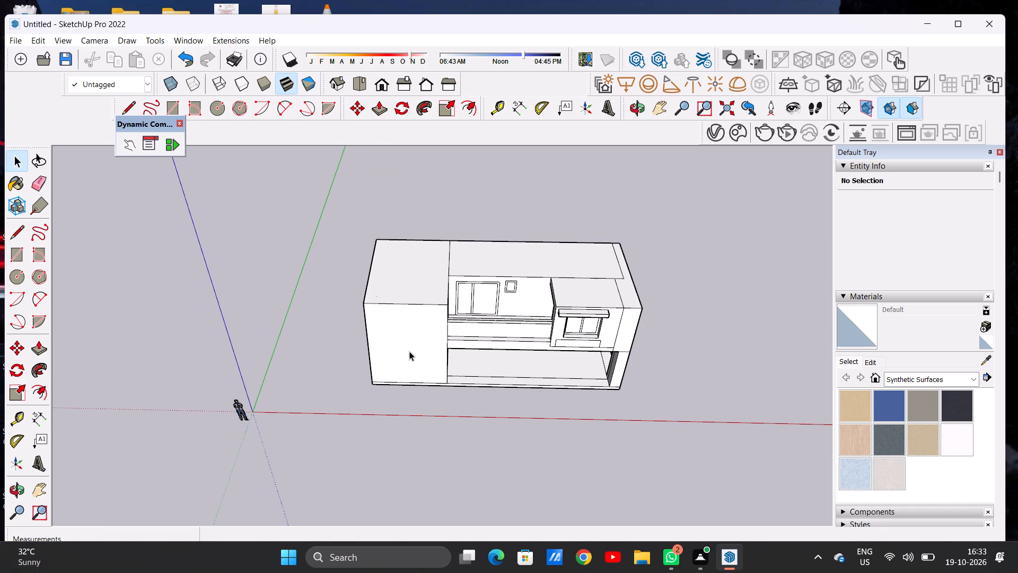
{"action": "scroll", "coordinate": [409, 354], "scroll_direction": "down", "scroll_amount": 5}
{"action": "scroll", "coordinate": [418, 323], "scroll_direction": "up", "scroll_amount": 7}
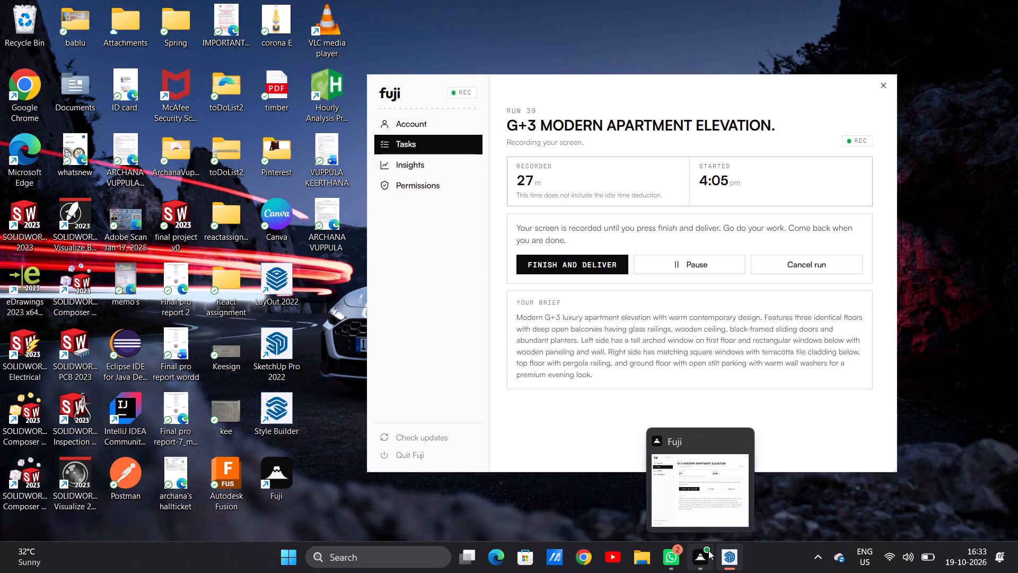
{"action": "left_click", "coordinate": [714, 507]}
Push/Pull the roof face of the plain block beside the balcony up by 10'.
{"action": "scroll", "coordinate": [586, 420], "scroll_direction": "down", "scroll_amount": 4}
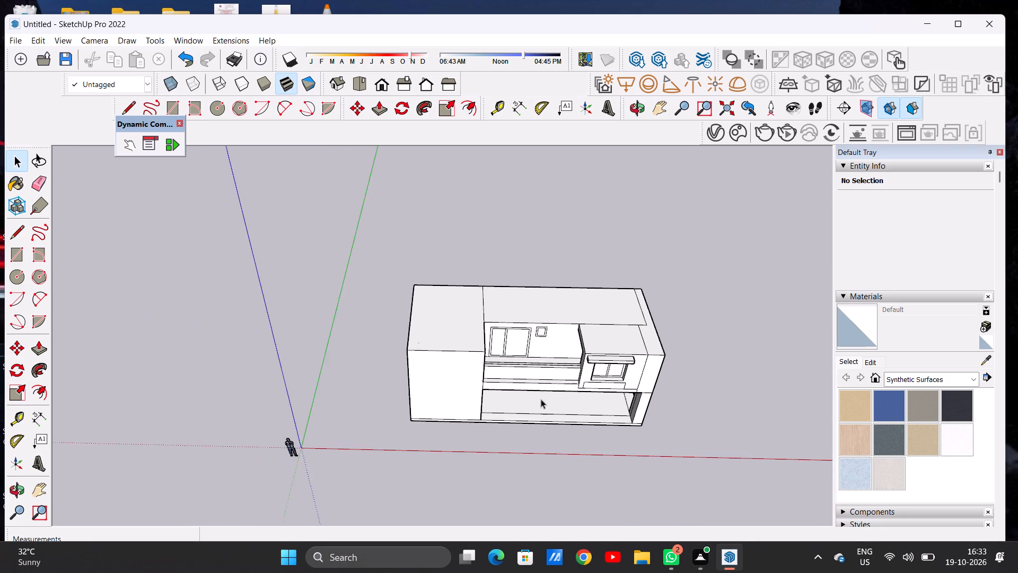
{"action": "scroll", "coordinate": [537, 392], "scroll_direction": "up", "scroll_amount": 7}
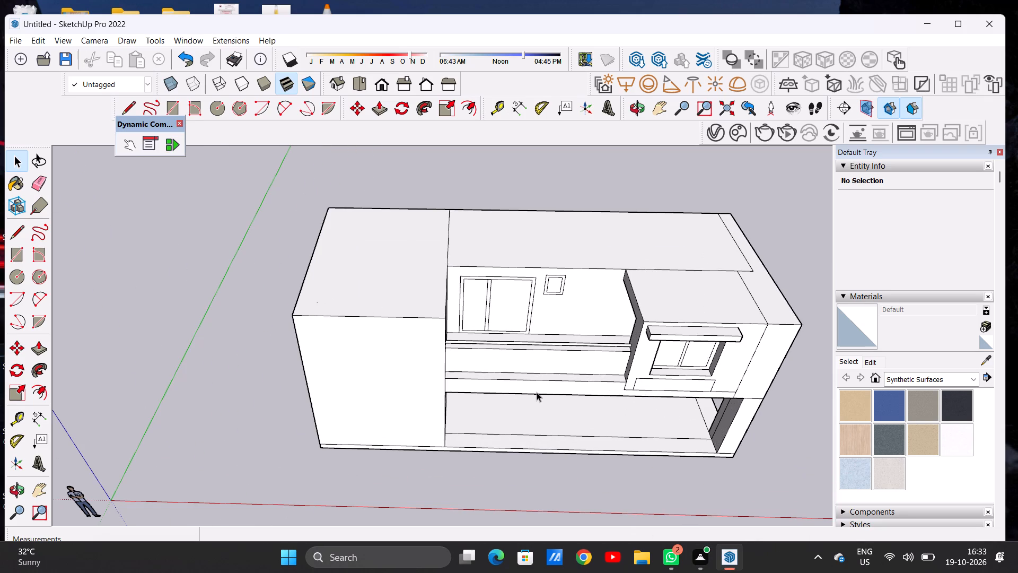
{"action": "scroll", "coordinate": [496, 390], "scroll_direction": "down", "scroll_amount": 5}
{"action": "scroll", "coordinate": [440, 358], "scroll_direction": "up", "scroll_amount": 3}
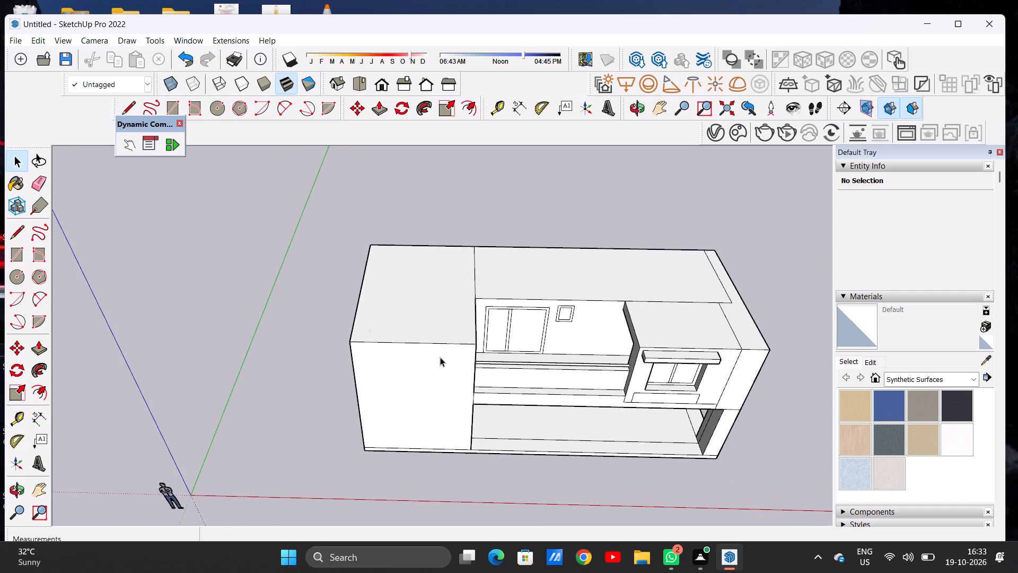
{"action": "key", "text": "p"}
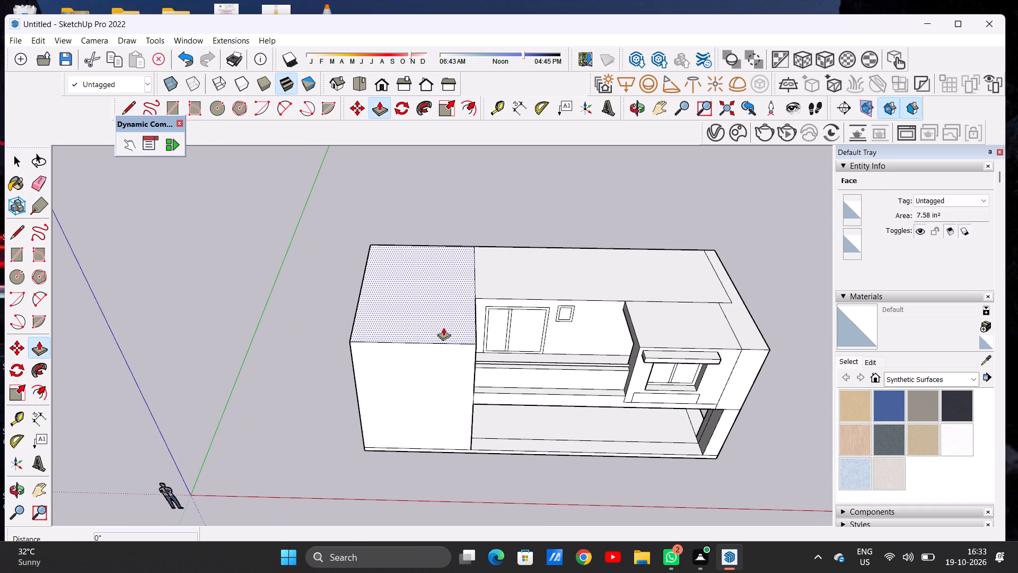
{"action": "left_click", "coordinate": [443, 327]}
{"action": "type", "text": "10'"}
{"action": "key", "text": "Return"}
{"action": "key", "text": "space"}
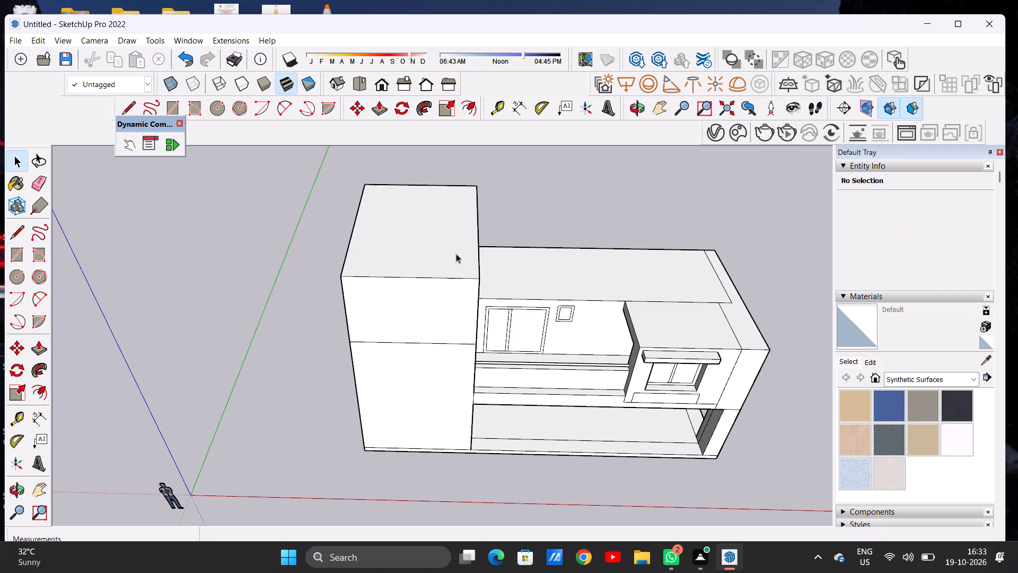
Examine the raised block against the first-floor balcony and roof from several angles.
{"action": "scroll", "coordinate": [447, 267], "scroll_direction": "down", "scroll_amount": 7}
{"action": "middle_click_drag", "start_coordinate": [451, 307], "coordinate": [443, 151]}
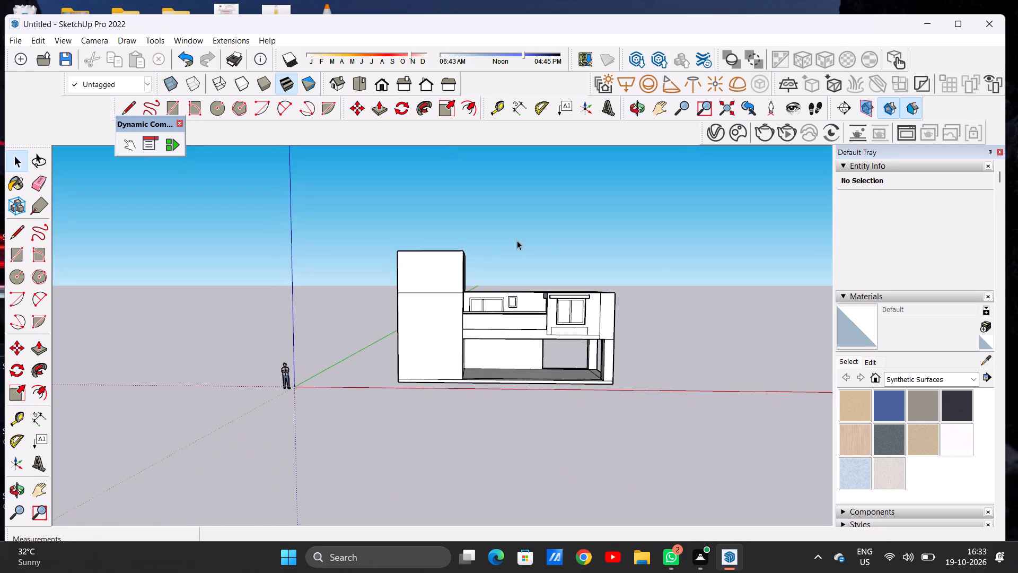
{"action": "scroll", "coordinate": [555, 282], "scroll_direction": "up", "scroll_amount": 5}
{"action": "middle_click_drag", "start_coordinate": [595, 261], "coordinate": [526, 323]}
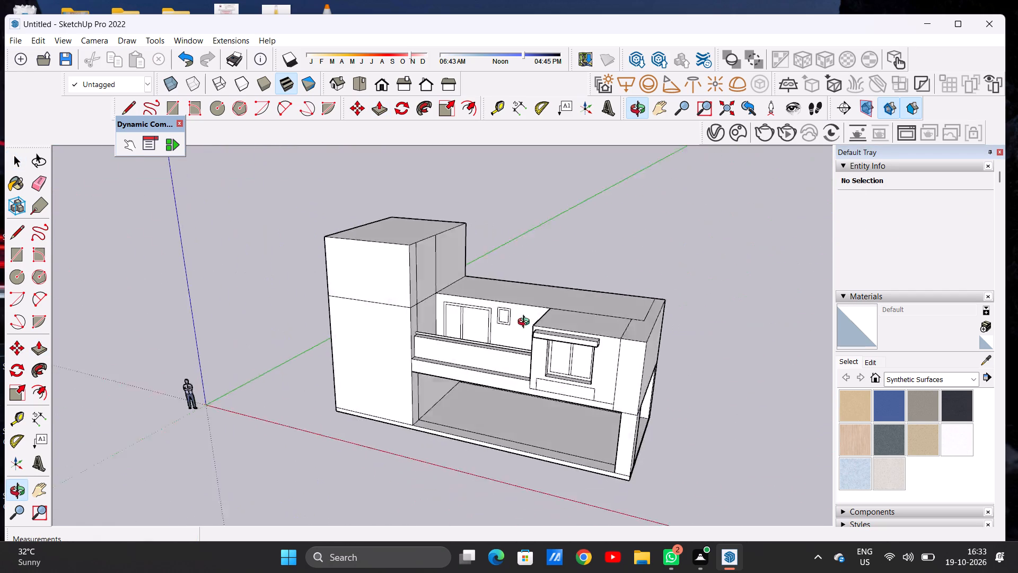
{"action": "middle_click_drag", "start_coordinate": [526, 323], "coordinate": [629, 328]}
{"action": "scroll", "coordinate": [589, 324], "scroll_direction": "down", "scroll_amount": 4}
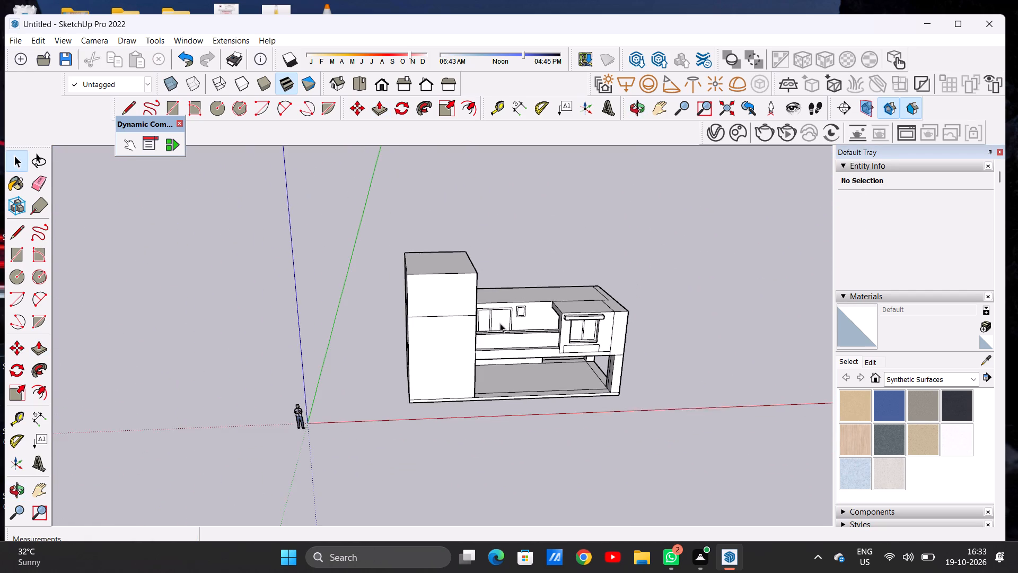
{"action": "scroll", "coordinate": [520, 326], "scroll_direction": "up", "scroll_amount": 4}
{"action": "scroll", "coordinate": [582, 343], "scroll_direction": "up", "scroll_amount": 1}
{"action": "middle_click_drag", "start_coordinate": [576, 327], "coordinate": [560, 277]}
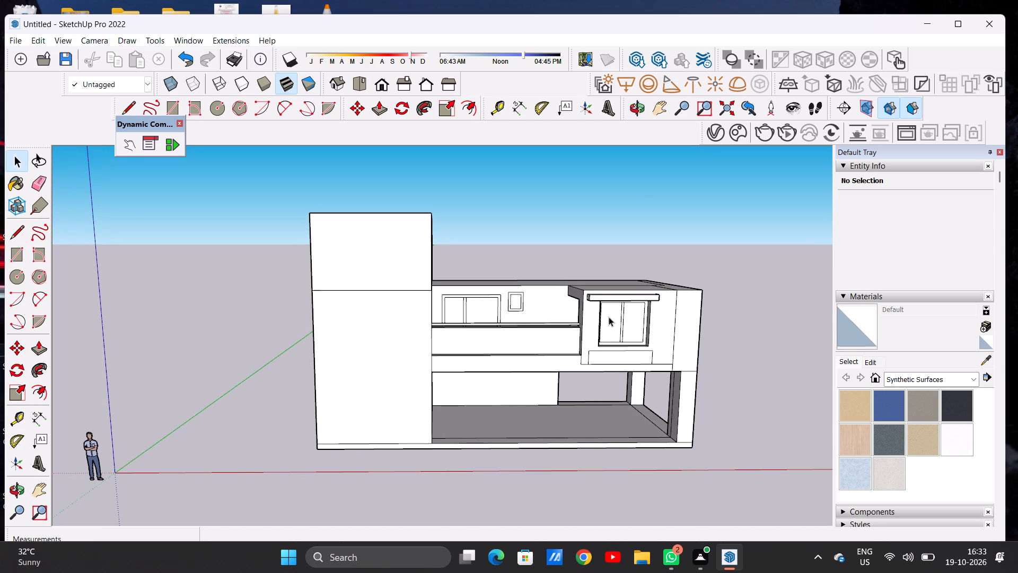
{"action": "scroll", "coordinate": [468, 318], "scroll_direction": "down", "scroll_amount": 2}
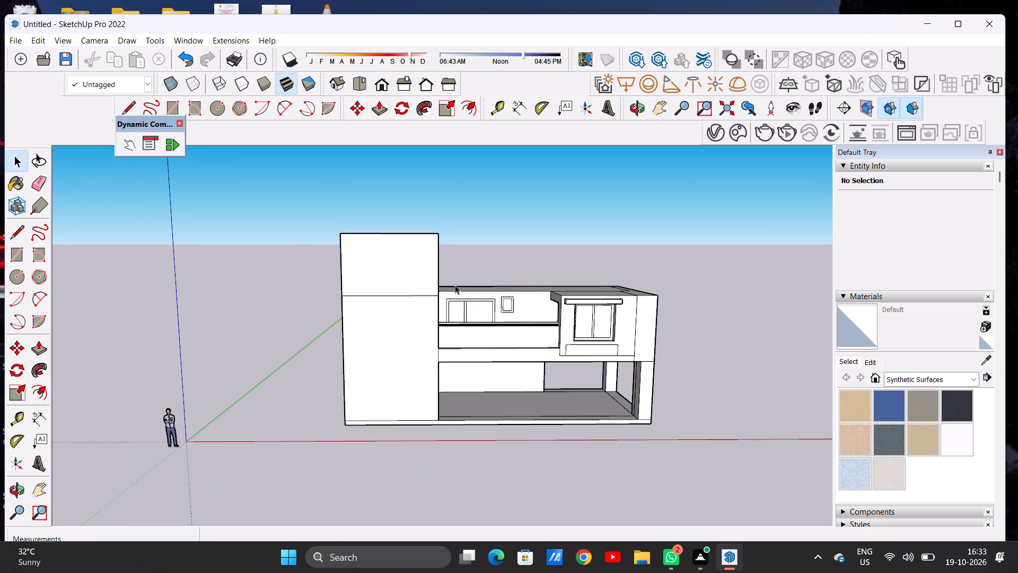
{"action": "scroll", "coordinate": [449, 273], "scroll_direction": "up", "scroll_amount": 5}
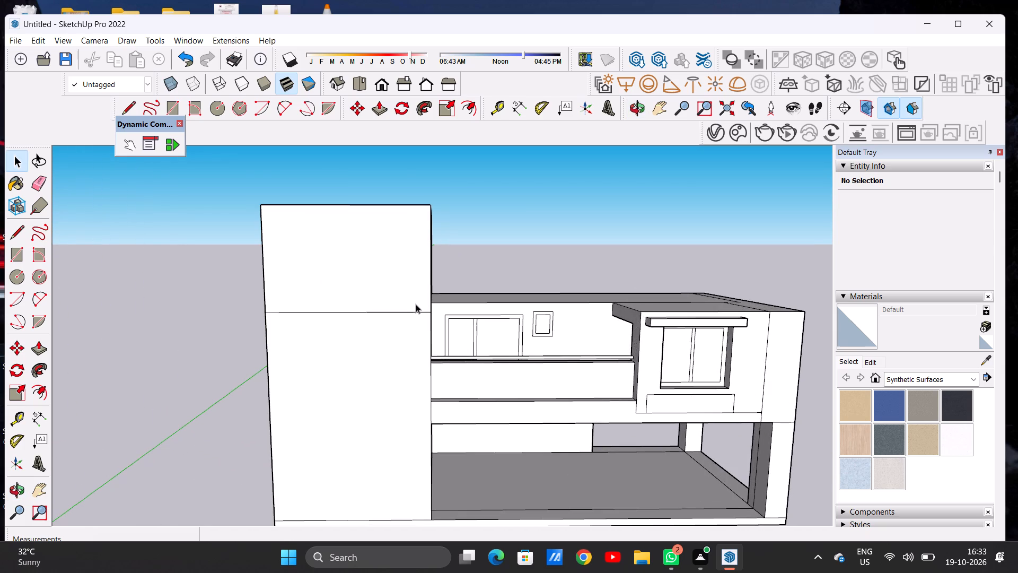
{"action": "scroll", "coordinate": [416, 305], "scroll_direction": "down", "scroll_amount": 2}
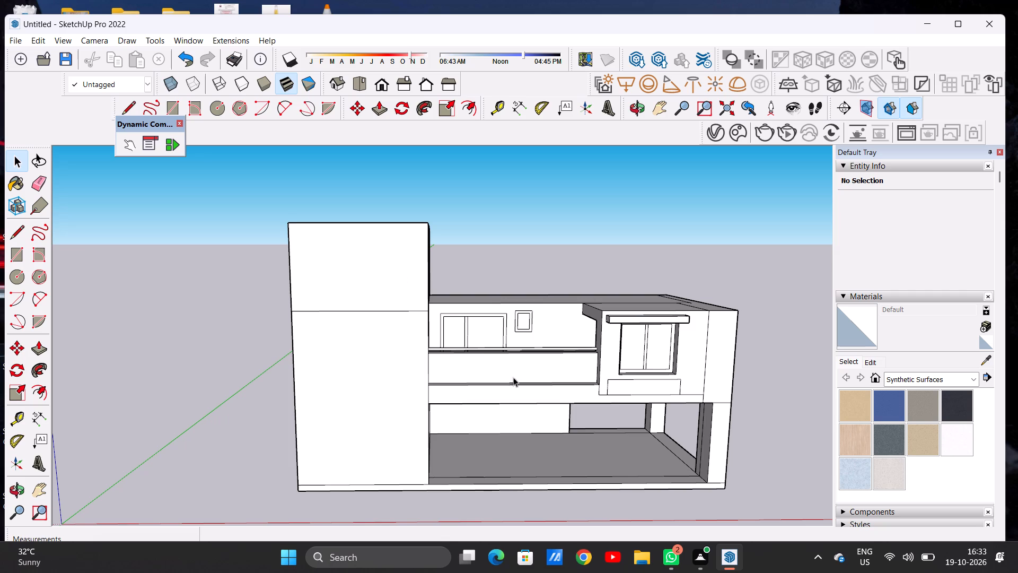
Draw a vertical line from the projecting window bay's lower corner beside the balcony down to the slab's bottom edge.
{"action": "scroll", "coordinate": [594, 402], "scroll_direction": "up", "scroll_amount": 6}
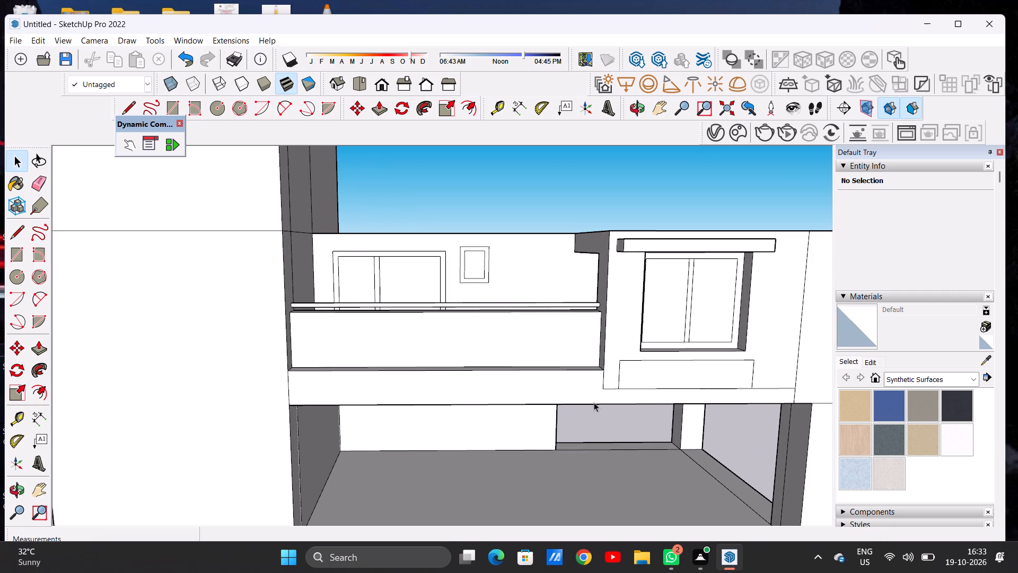
{"action": "scroll", "coordinate": [594, 403], "scroll_direction": "up", "scroll_amount": 5}
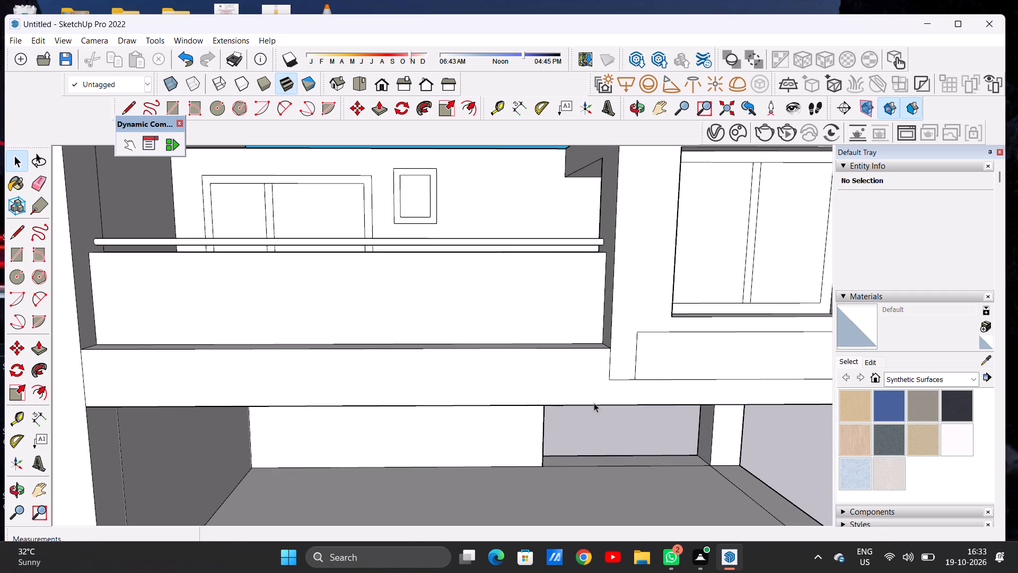
{"action": "key", "text": "l"}
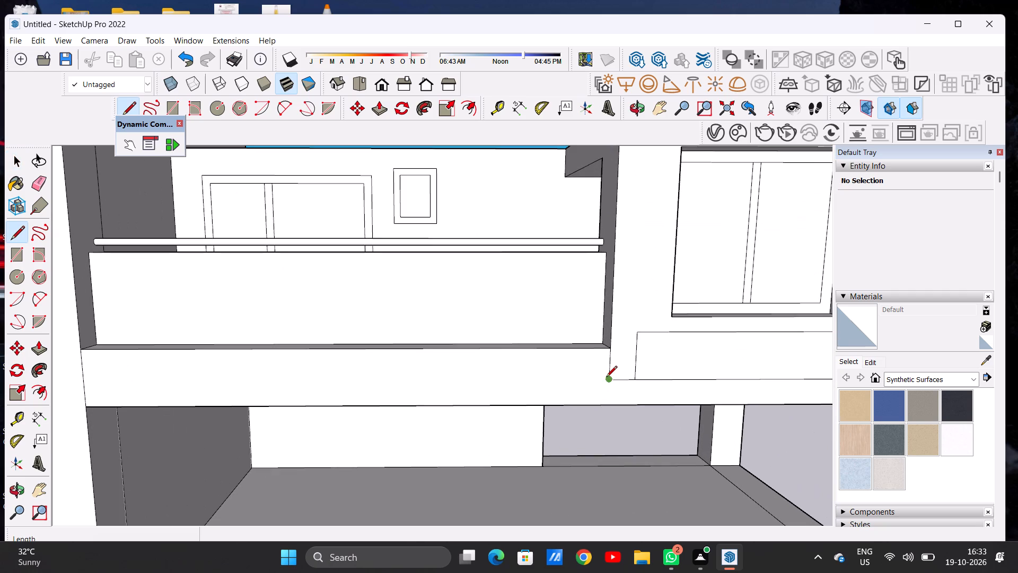
{"action": "left_click", "coordinate": [606, 378]}
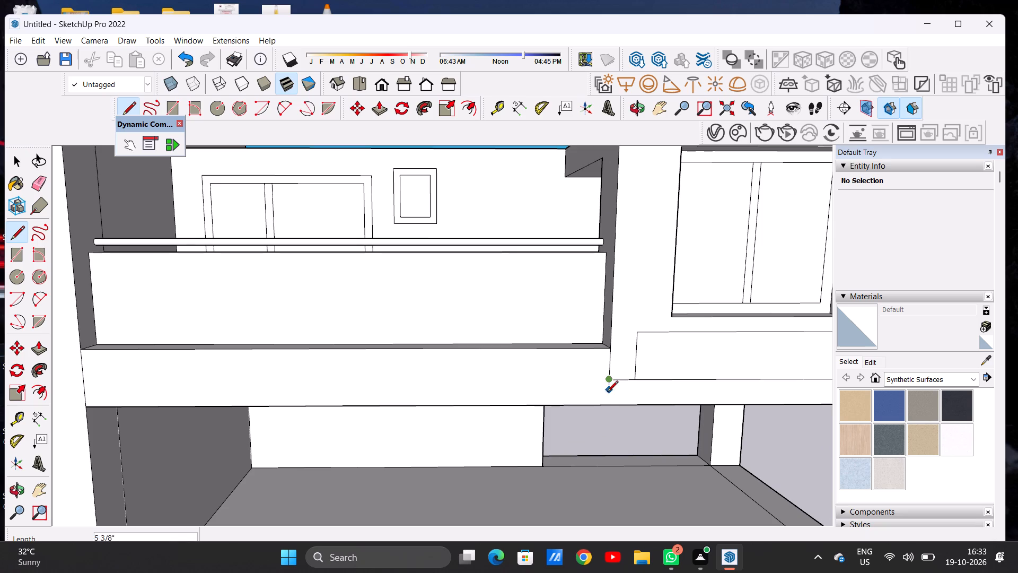
{"action": "left_click", "coordinate": [610, 404]}
{"action": "key", "text": "space"}
{"action": "scroll", "coordinate": [605, 354], "scroll_direction": "down", "scroll_amount": 9}
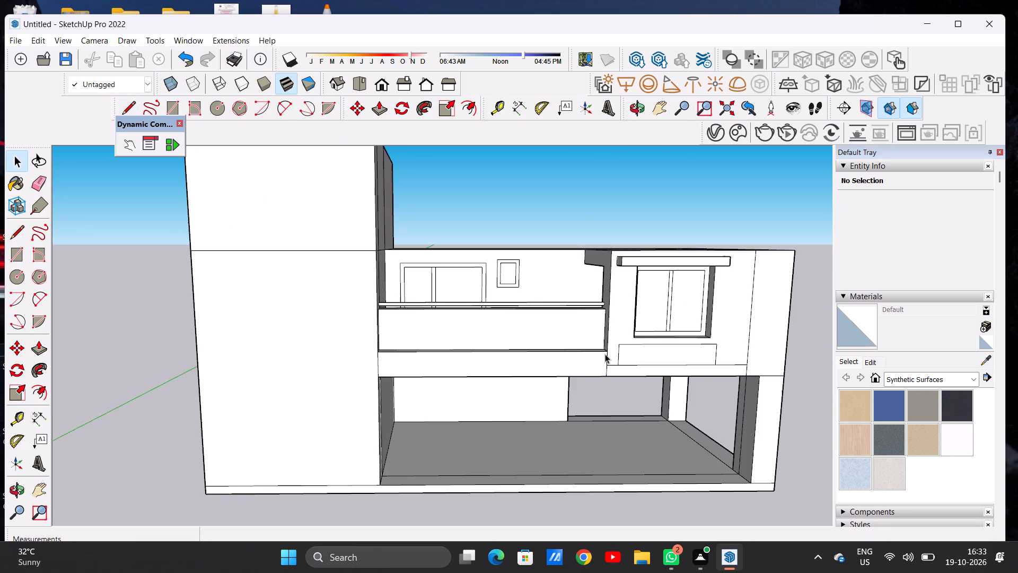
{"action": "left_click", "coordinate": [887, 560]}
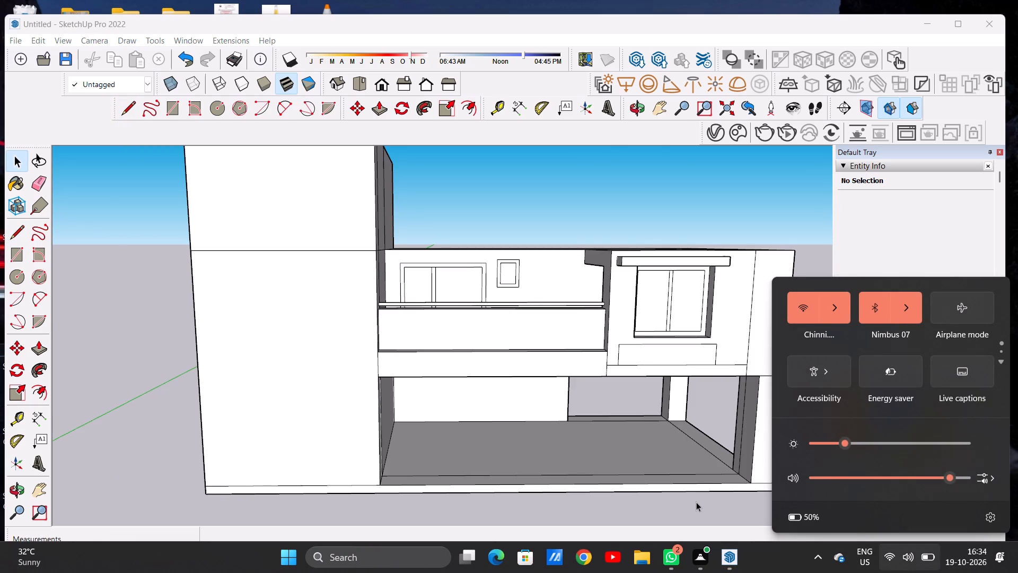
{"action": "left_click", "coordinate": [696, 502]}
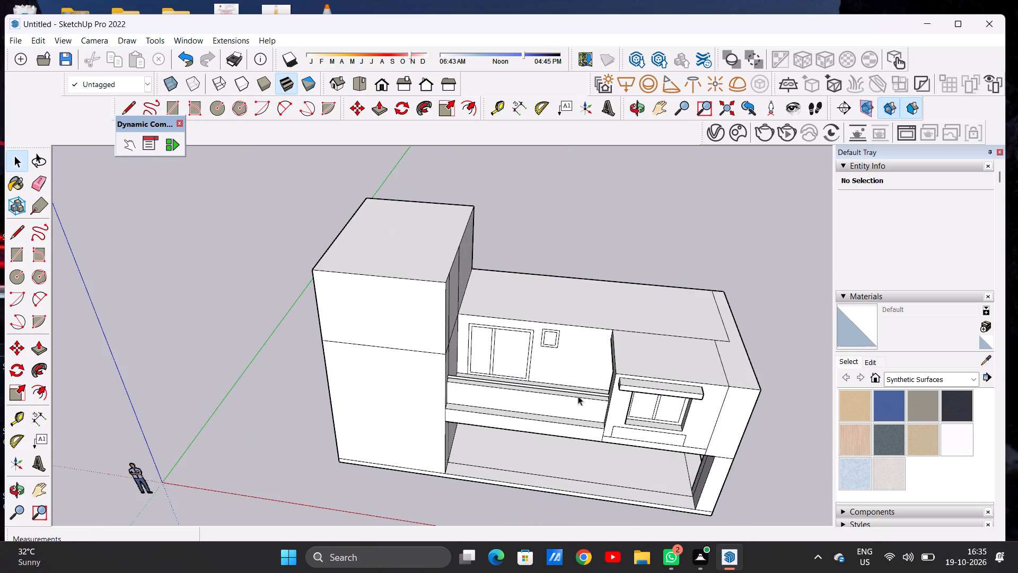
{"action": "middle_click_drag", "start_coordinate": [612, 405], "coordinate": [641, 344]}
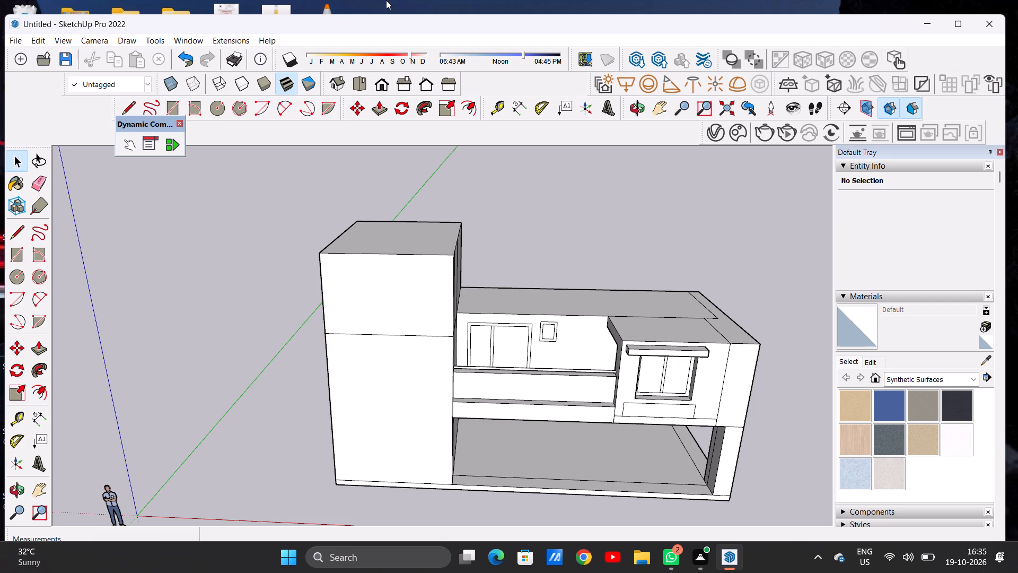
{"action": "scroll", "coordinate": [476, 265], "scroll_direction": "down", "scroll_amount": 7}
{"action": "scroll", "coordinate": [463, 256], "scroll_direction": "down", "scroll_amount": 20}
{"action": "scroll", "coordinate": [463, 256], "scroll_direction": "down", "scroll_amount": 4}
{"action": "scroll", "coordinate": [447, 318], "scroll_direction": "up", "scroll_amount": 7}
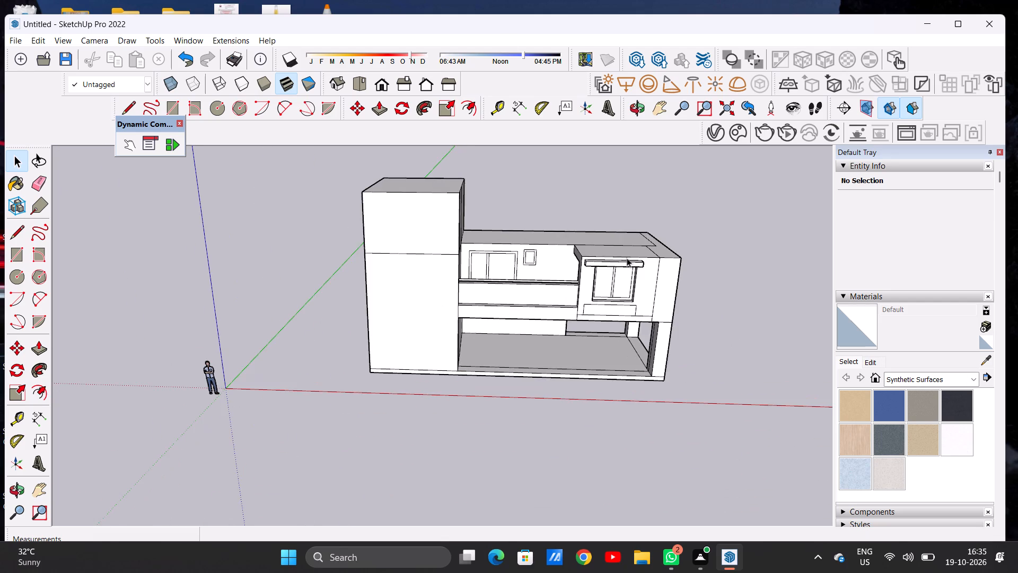
Examine the raised block, the first-floor balcony and the roof from eye level and from above.
{"action": "middle_click_drag", "start_coordinate": [620, 258], "coordinate": [623, 238]}
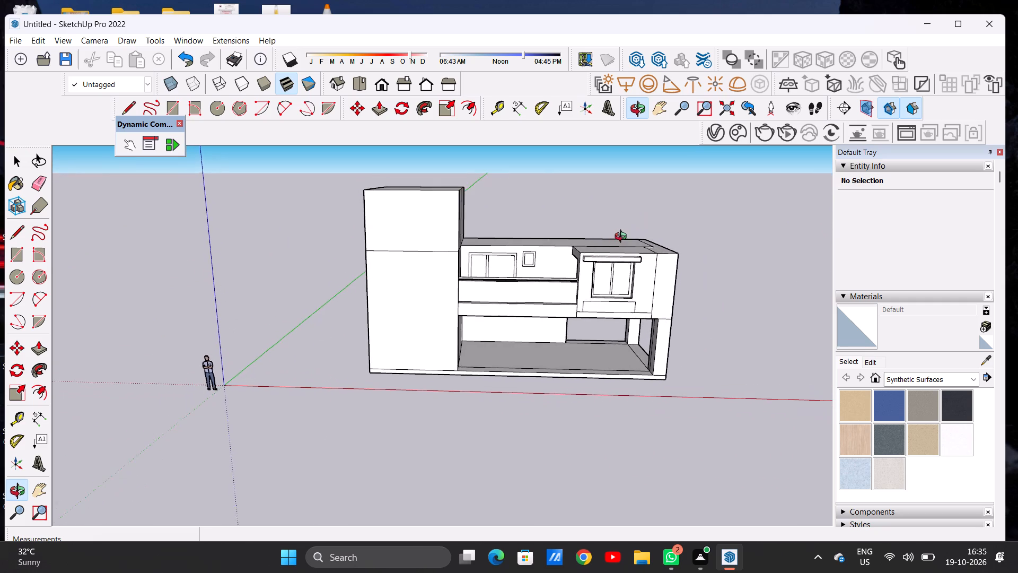
{"action": "middle_click_drag", "start_coordinate": [623, 238], "coordinate": [642, 227]}
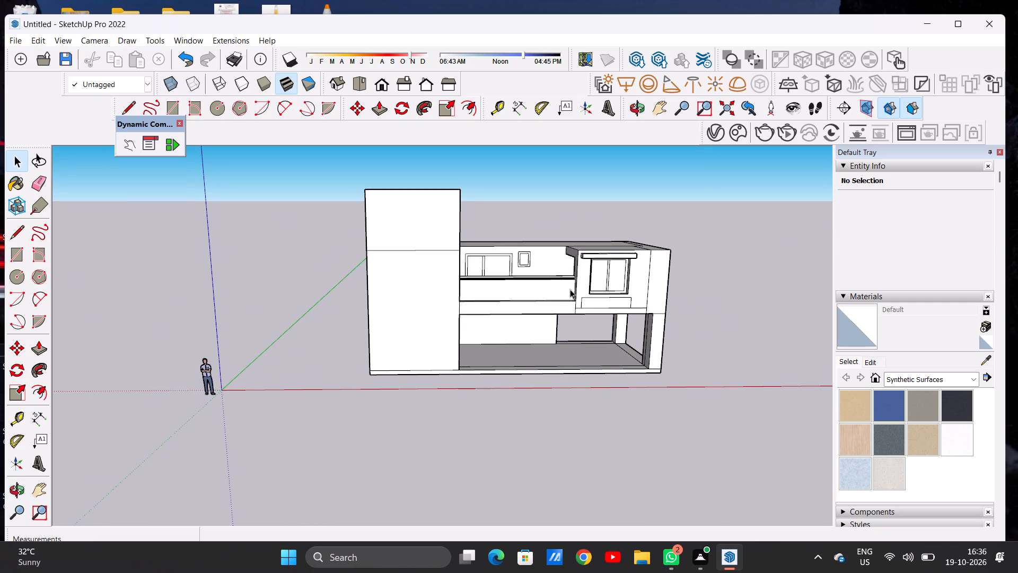
{"action": "scroll", "coordinate": [539, 316], "scroll_direction": "up", "scroll_amount": 3}
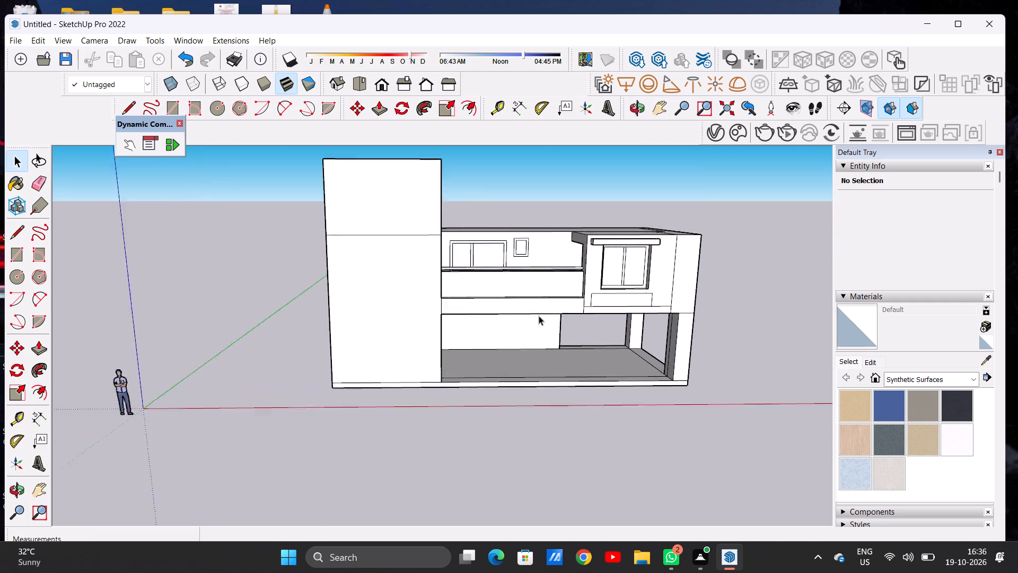
{"action": "scroll", "coordinate": [539, 316], "scroll_direction": "up", "scroll_amount": 5}
{"action": "scroll", "coordinate": [527, 280], "scroll_direction": "down", "scroll_amount": 10}
{"action": "middle_click_drag", "start_coordinate": [610, 265], "coordinate": [477, 225]}
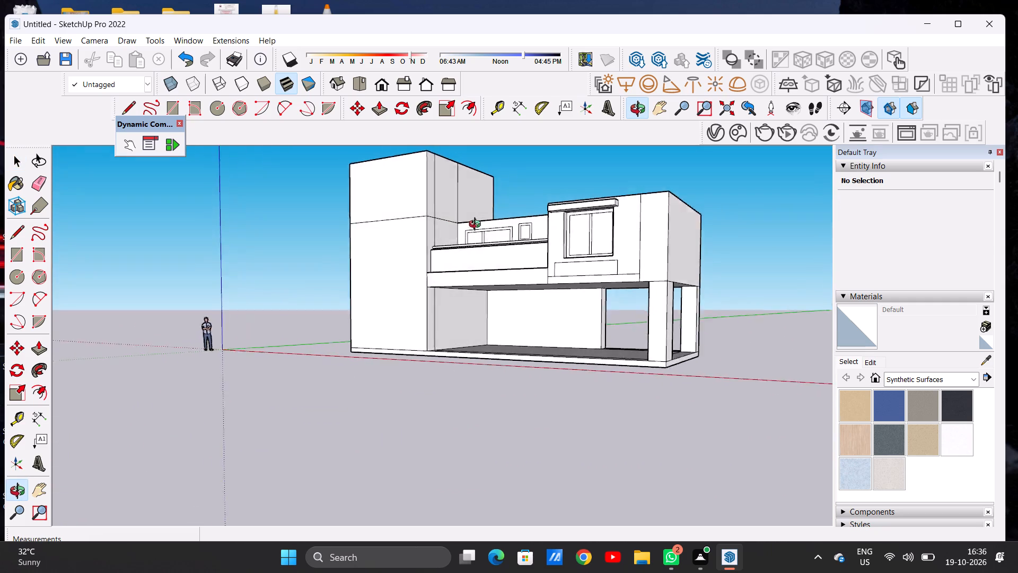
{"action": "middle_click_drag", "start_coordinate": [477, 225], "coordinate": [590, 302]}
{"action": "scroll", "coordinate": [449, 268], "scroll_direction": "down", "scroll_amount": 7}
{"action": "middle_click_drag", "start_coordinate": [490, 228], "coordinate": [494, 267]}
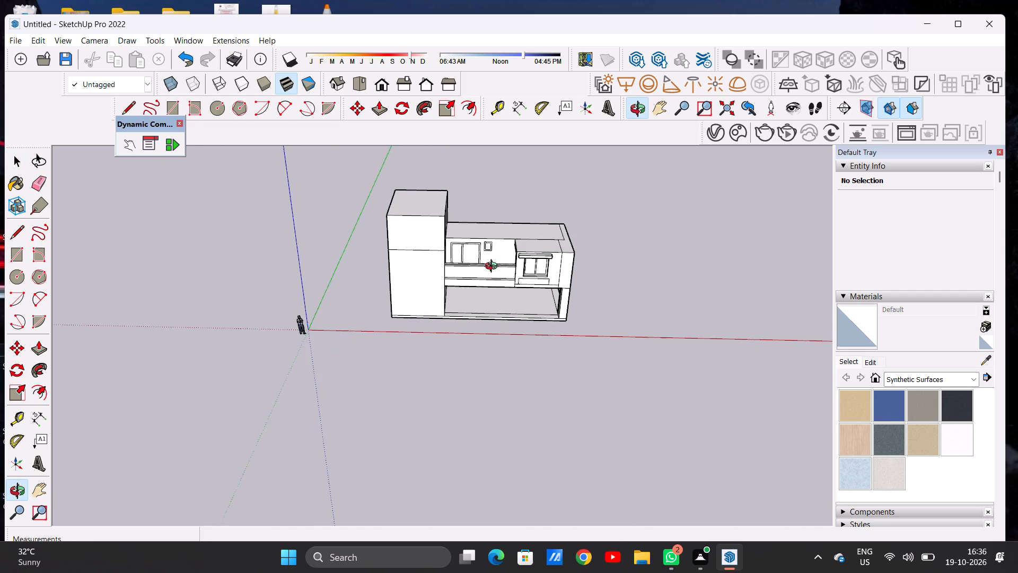
{"action": "middle_click_drag", "start_coordinate": [494, 267], "coordinate": [489, 262]}
{"action": "scroll", "coordinate": [496, 230], "scroll_direction": "up", "scroll_amount": 8}
{"action": "middle_click_drag", "start_coordinate": [500, 204], "coordinate": [513, 305]}
{"action": "scroll", "coordinate": [513, 305], "scroll_direction": "up", "scroll_amount": 1}
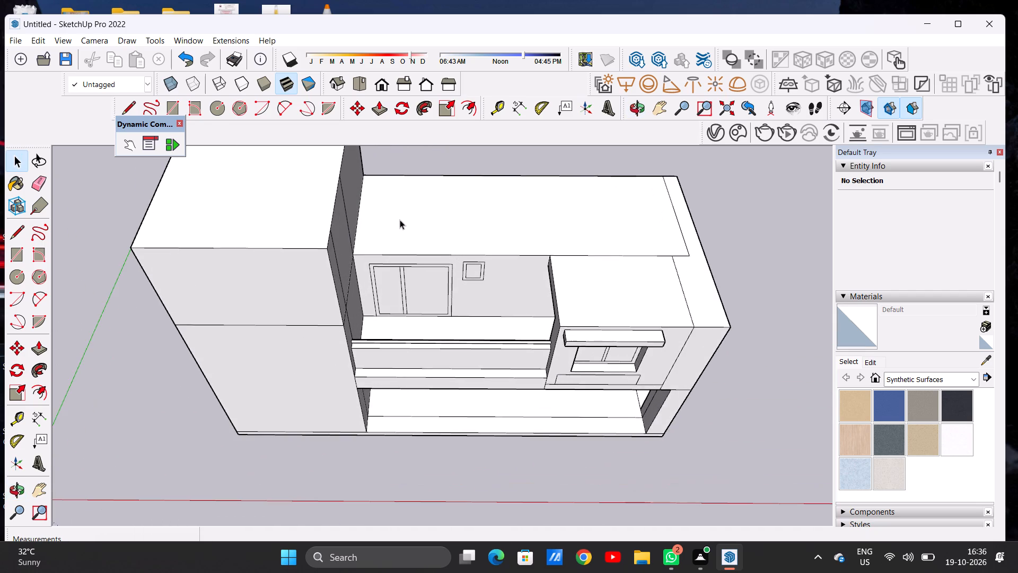
{"action": "scroll", "coordinate": [400, 220], "scroll_direction": "down", "scroll_amount": 6}
{"action": "scroll", "coordinate": [547, 246], "scroll_direction": "up", "scroll_amount": 9}
{"action": "middle_click_drag", "start_coordinate": [518, 193], "coordinate": [524, 258]}
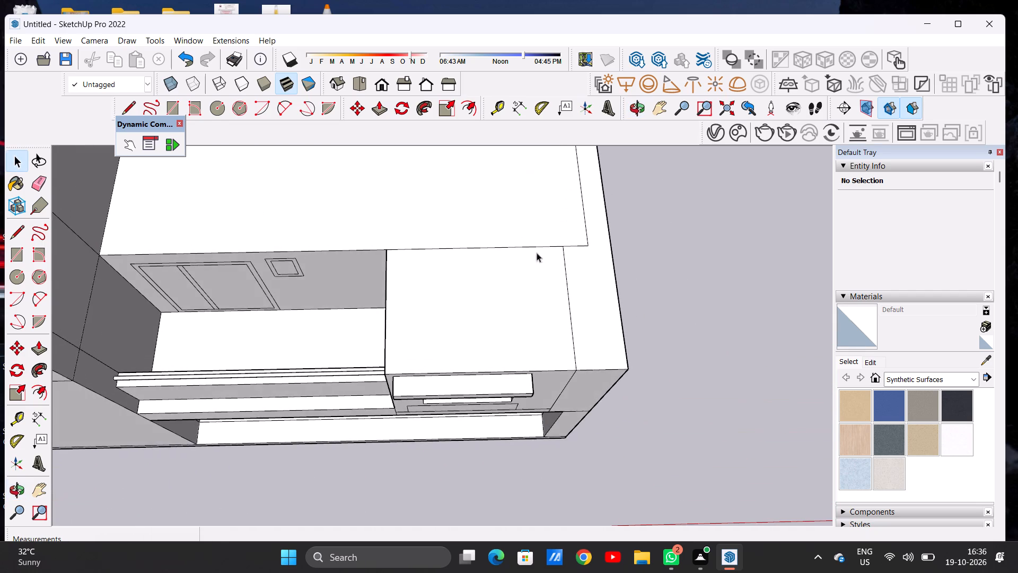
{"action": "scroll", "coordinate": [570, 232], "scroll_direction": "down", "scroll_amount": 10}
{"action": "scroll", "coordinate": [555, 228], "scroll_direction": "up", "scroll_amount": 5}
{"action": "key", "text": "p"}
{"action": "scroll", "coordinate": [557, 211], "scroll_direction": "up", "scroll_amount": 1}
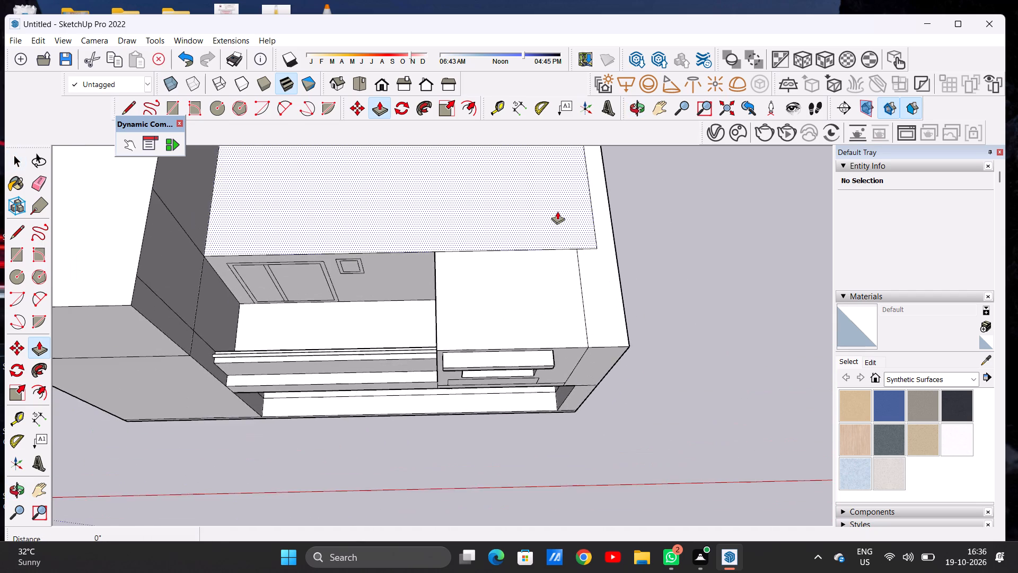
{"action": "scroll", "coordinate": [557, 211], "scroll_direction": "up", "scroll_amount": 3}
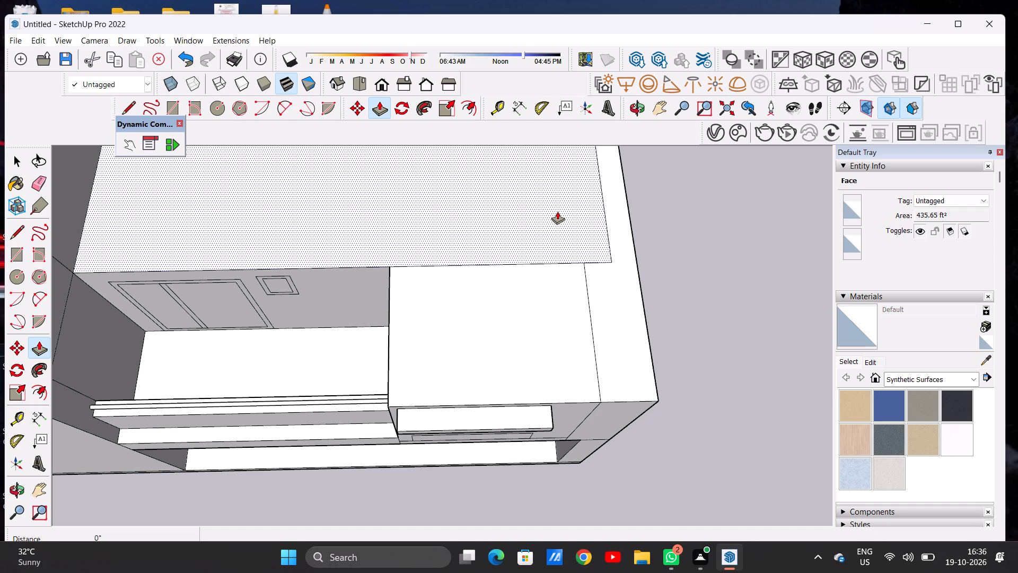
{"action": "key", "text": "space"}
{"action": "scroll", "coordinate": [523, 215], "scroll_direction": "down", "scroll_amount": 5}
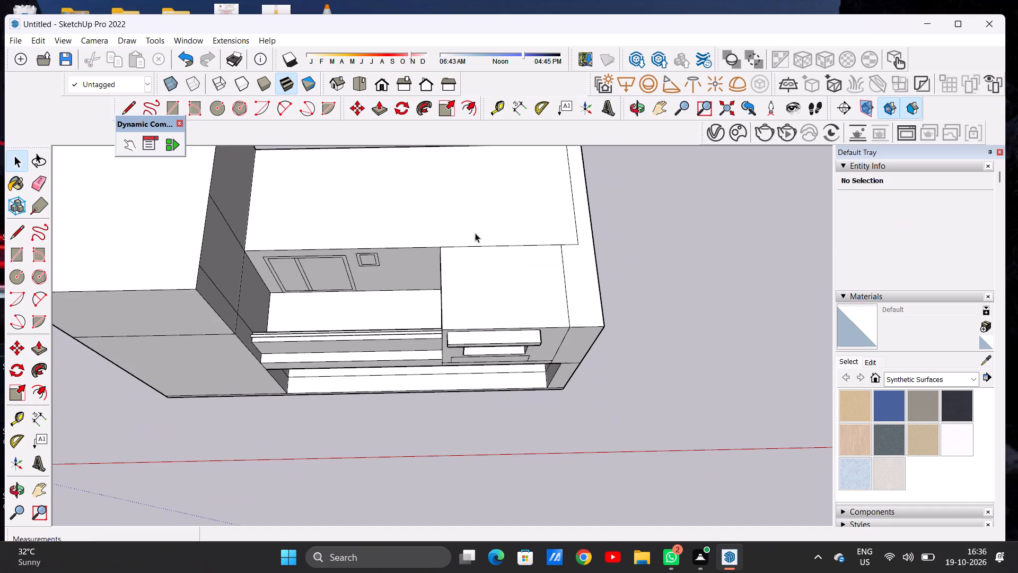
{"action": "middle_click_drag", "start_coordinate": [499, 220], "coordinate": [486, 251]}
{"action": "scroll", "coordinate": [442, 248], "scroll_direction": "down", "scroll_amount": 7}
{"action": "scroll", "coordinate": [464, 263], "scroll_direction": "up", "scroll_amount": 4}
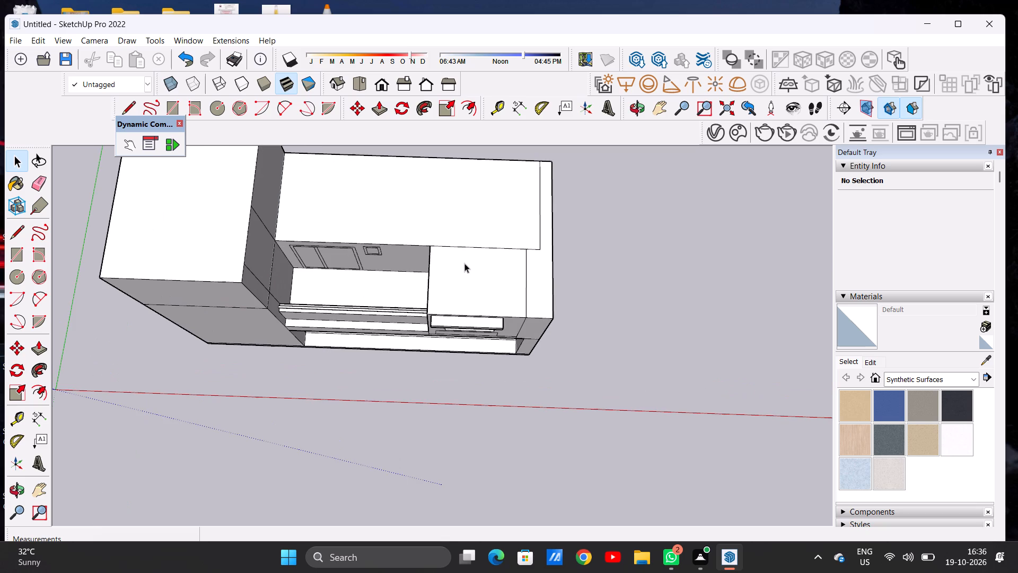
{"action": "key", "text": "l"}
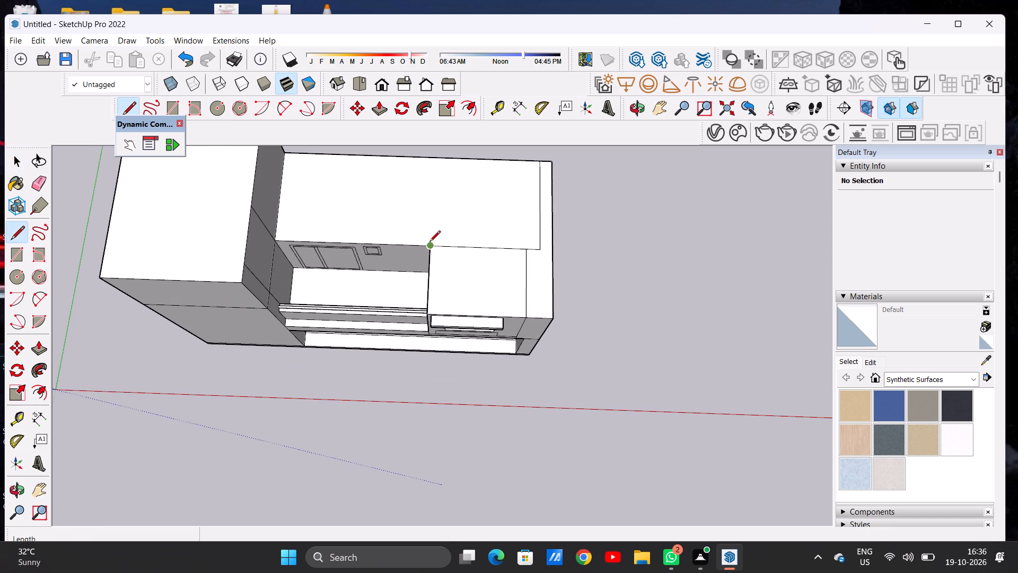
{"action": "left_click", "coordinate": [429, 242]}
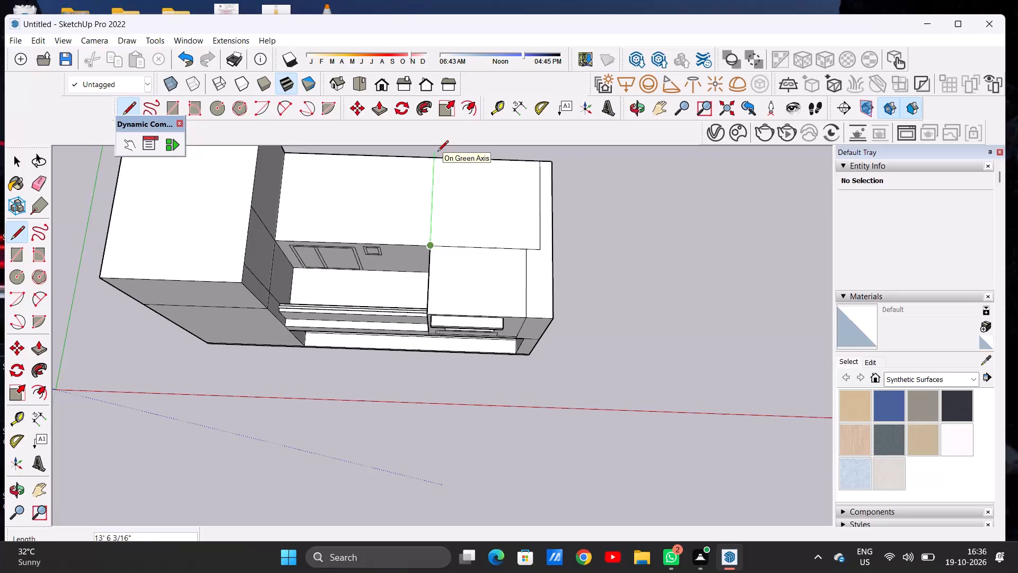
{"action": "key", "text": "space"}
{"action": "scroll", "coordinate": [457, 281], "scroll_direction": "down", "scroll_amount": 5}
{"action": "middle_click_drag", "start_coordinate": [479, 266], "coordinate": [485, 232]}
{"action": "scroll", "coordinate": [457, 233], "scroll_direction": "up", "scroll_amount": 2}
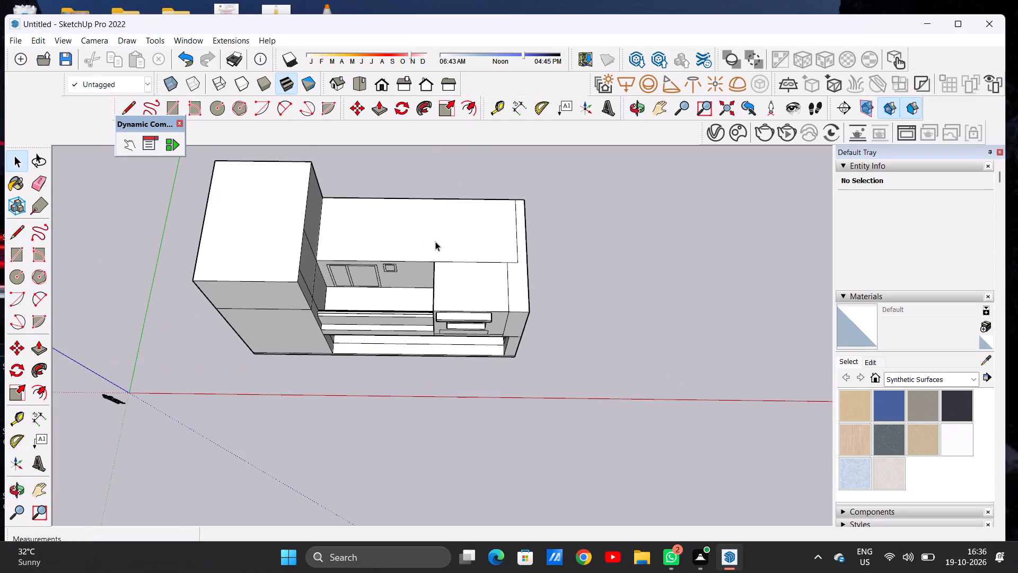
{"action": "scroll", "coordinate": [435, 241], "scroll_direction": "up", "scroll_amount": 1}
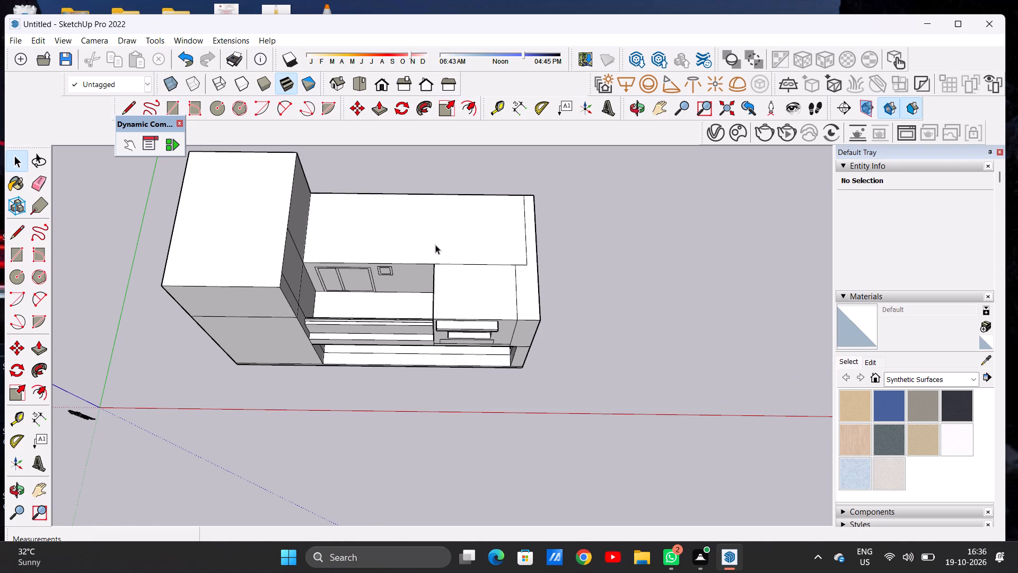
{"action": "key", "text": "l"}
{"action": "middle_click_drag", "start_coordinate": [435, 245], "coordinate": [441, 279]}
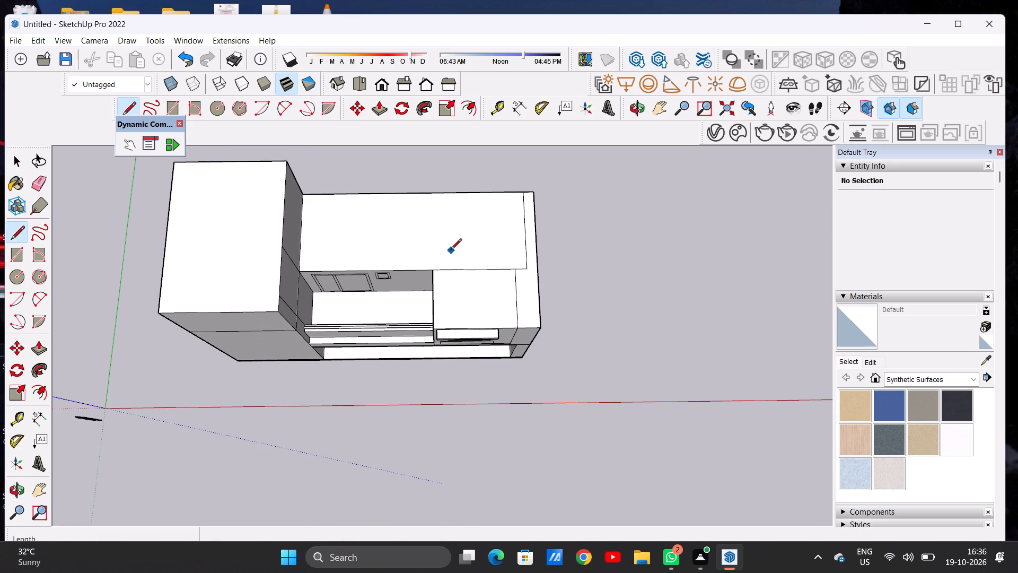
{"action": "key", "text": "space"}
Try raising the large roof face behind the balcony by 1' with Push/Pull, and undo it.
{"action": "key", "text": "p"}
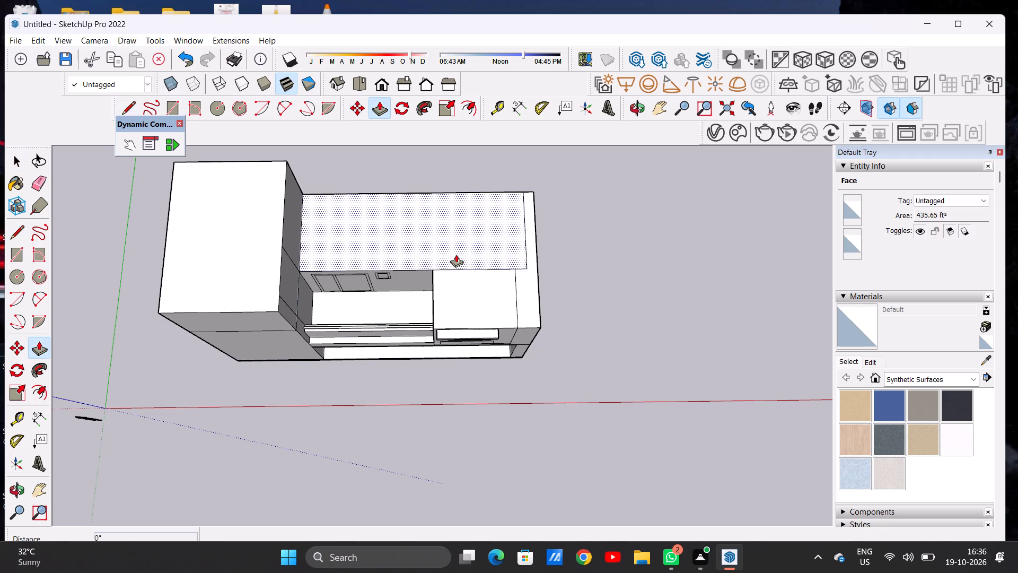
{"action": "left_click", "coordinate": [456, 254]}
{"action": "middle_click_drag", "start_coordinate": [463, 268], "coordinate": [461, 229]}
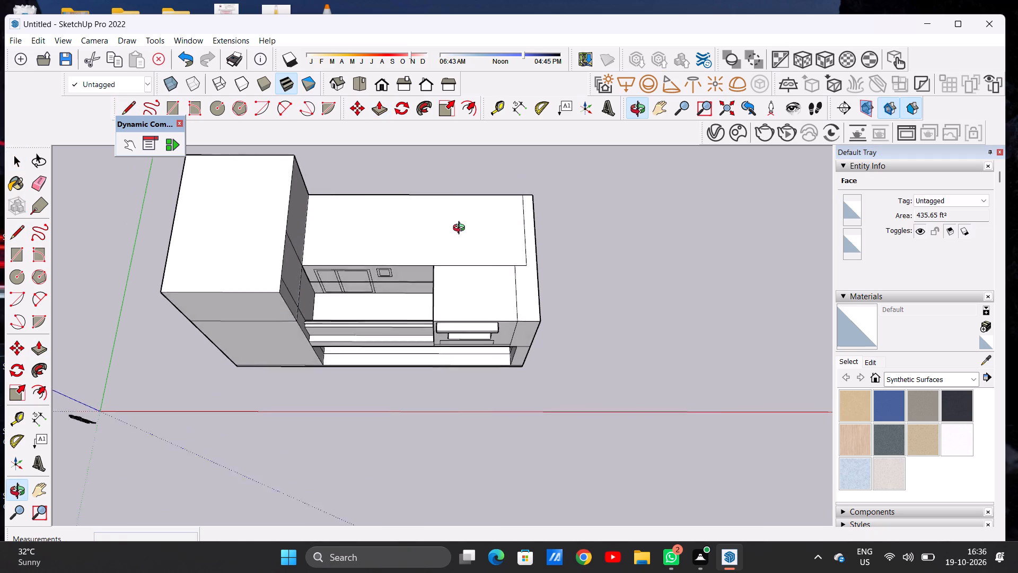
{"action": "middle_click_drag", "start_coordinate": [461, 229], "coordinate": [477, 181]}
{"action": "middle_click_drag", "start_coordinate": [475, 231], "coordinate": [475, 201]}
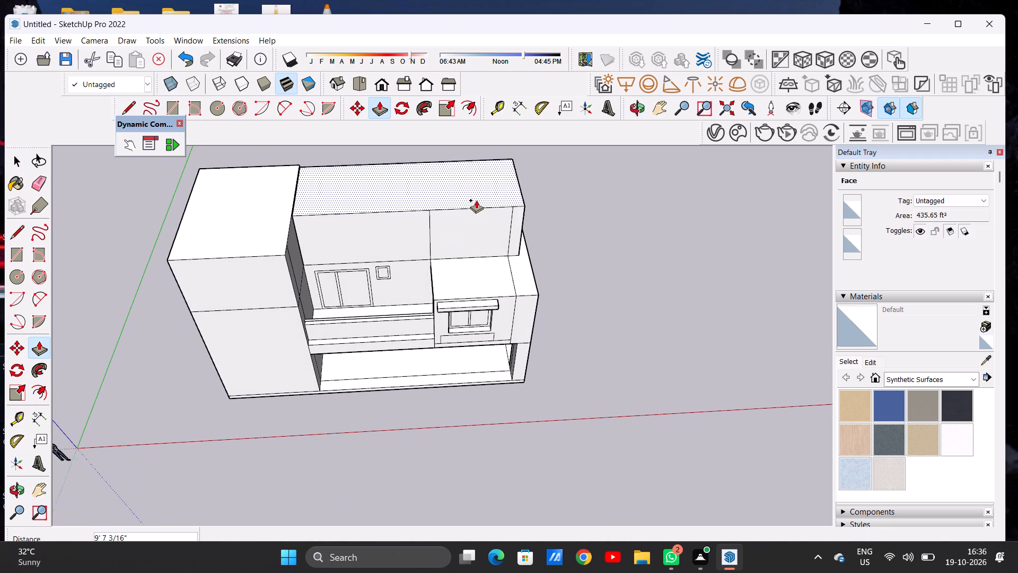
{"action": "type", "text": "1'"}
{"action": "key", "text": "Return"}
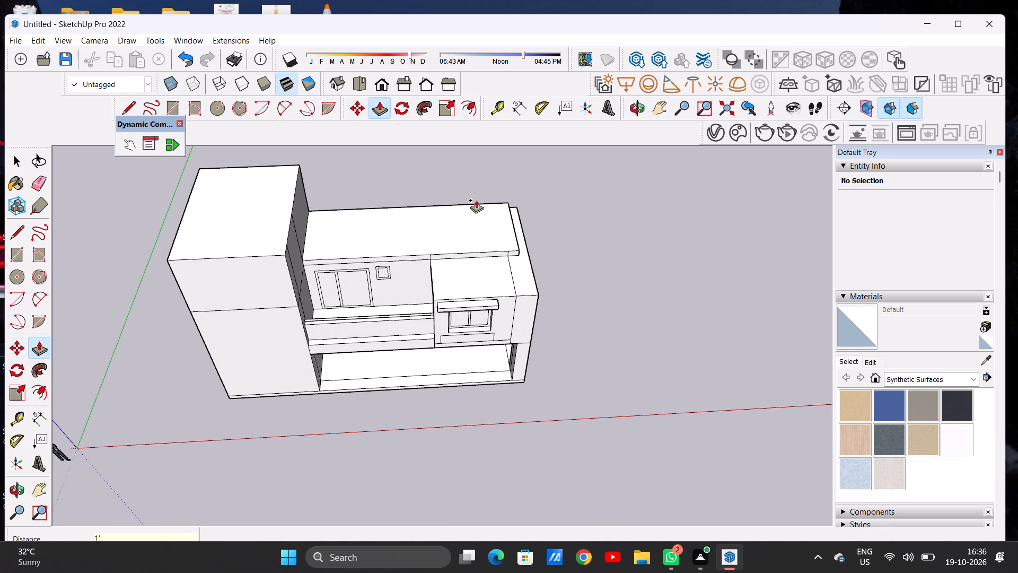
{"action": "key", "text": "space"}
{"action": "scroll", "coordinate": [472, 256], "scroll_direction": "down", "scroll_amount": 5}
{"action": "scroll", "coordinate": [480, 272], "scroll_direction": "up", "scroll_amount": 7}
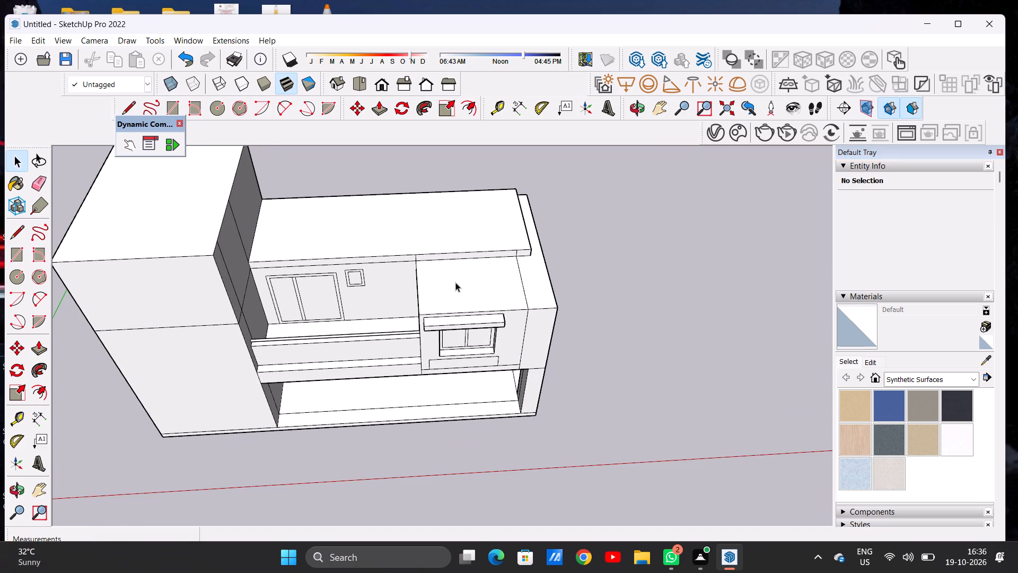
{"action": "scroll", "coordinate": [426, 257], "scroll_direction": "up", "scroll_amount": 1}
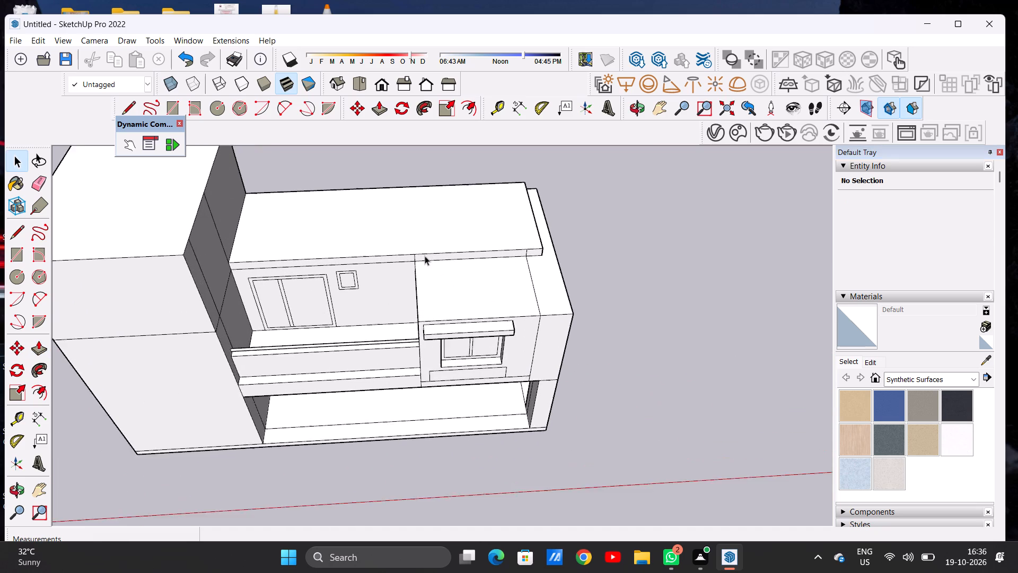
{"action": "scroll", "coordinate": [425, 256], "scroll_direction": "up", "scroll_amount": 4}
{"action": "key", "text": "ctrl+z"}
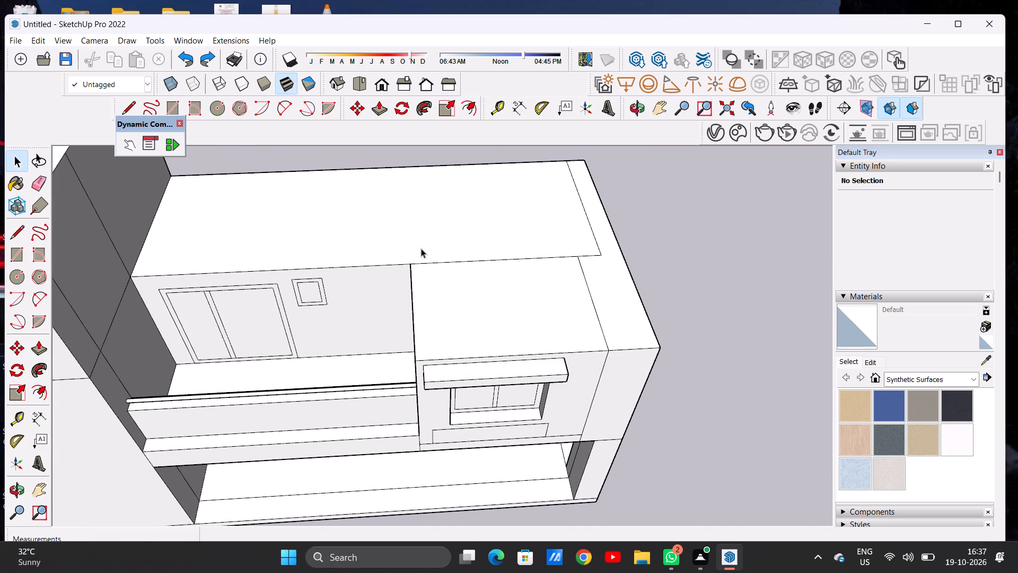
Push/Pull the large roof face behind the balcony and window bay up by 1'.
{"action": "scroll", "coordinate": [422, 273], "scroll_direction": "down", "scroll_amount": 4}
{"action": "scroll", "coordinate": [442, 270], "scroll_direction": "up", "scroll_amount": 2}
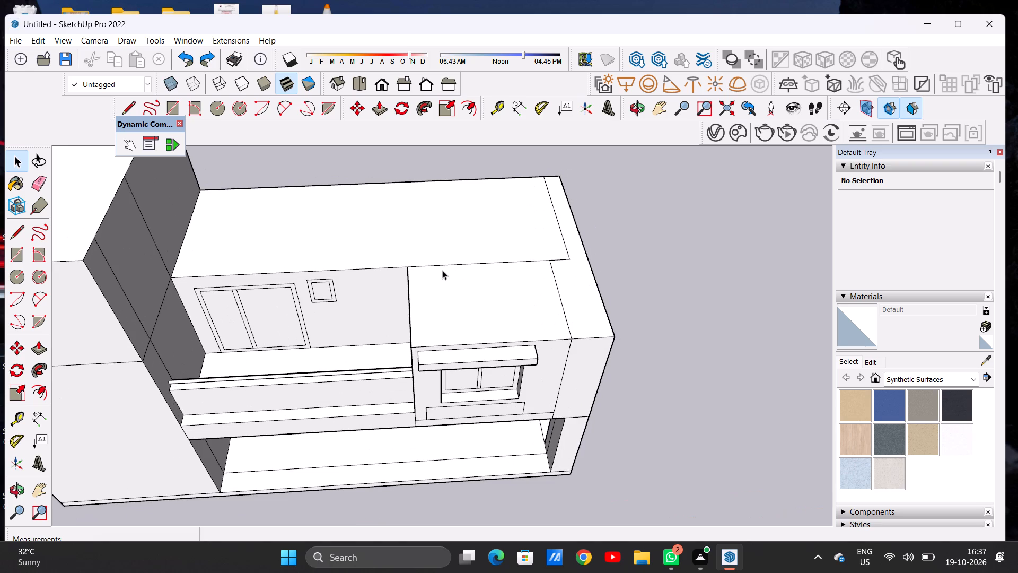
{"action": "key", "text": "p"}
{"action": "left_click", "coordinate": [469, 235]}
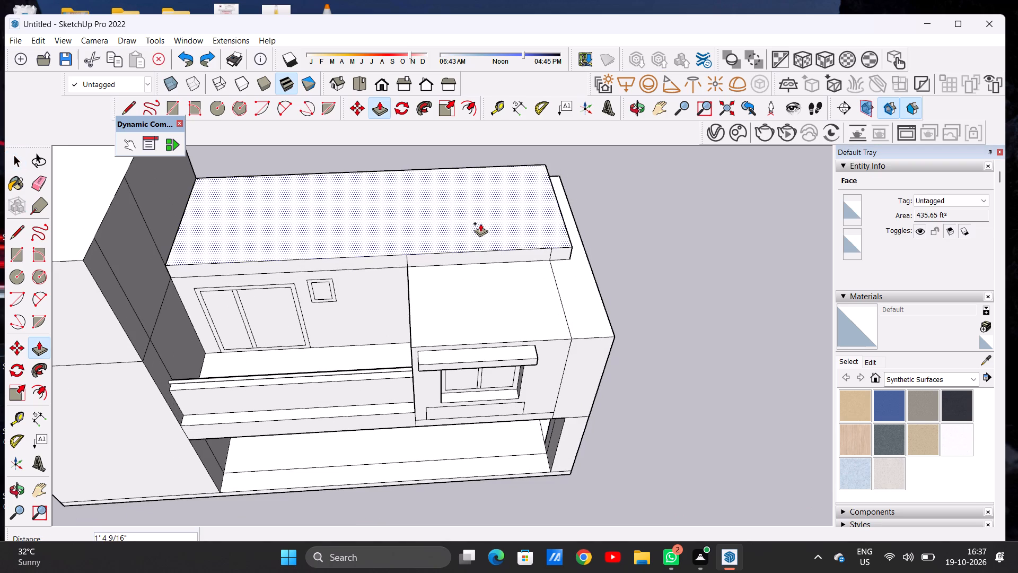
{"action": "type", "text": "1'"}
{"action": "key", "text": "Return"}
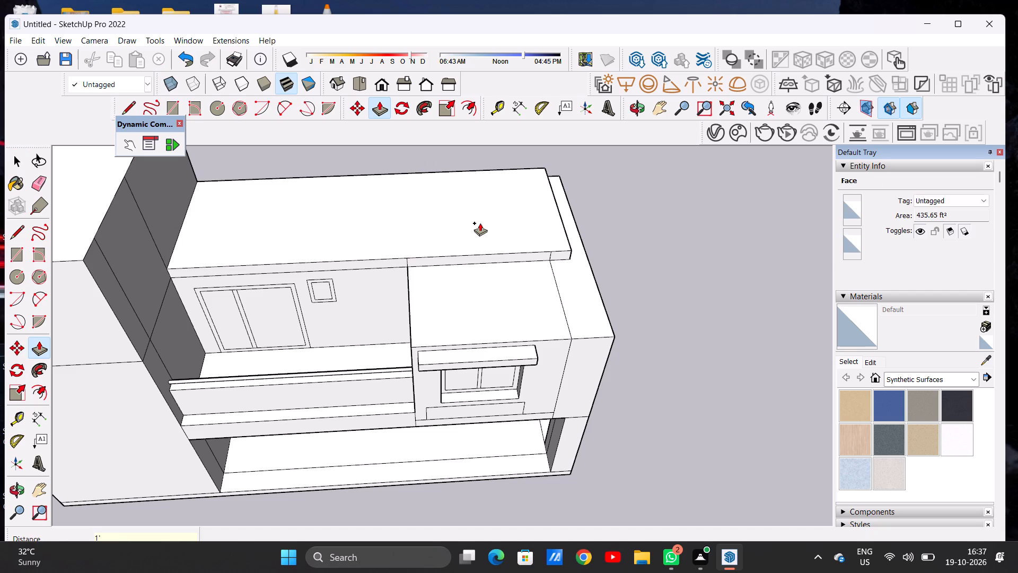
{"action": "key", "text": "space"}
Erase the two short vertical lines on the front edge of the raised roof slab, above the window bay's roof.
{"action": "type", "text": "P"}
{"action": "scroll", "coordinate": [600, 256], "scroll_direction": "down", "scroll_amount": 5}
{"action": "middle_click_drag", "start_coordinate": [576, 264], "coordinate": [485, 195]}
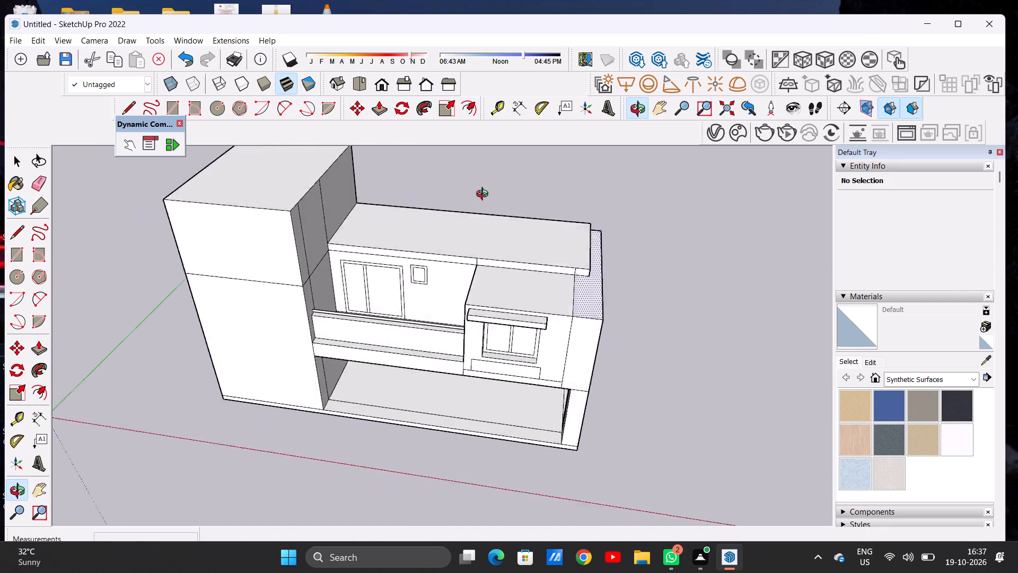
{"action": "middle_click_drag", "start_coordinate": [485, 195], "coordinate": [461, 163]}
{"action": "scroll", "coordinate": [587, 303], "scroll_direction": "up", "scroll_amount": 5}
{"action": "scroll", "coordinate": [589, 253], "scroll_direction": "up", "scroll_amount": 1}
{"action": "scroll", "coordinate": [589, 253], "scroll_direction": "down", "scroll_amount": 1}
{"action": "scroll", "coordinate": [589, 253], "scroll_direction": "up", "scroll_amount": 6}
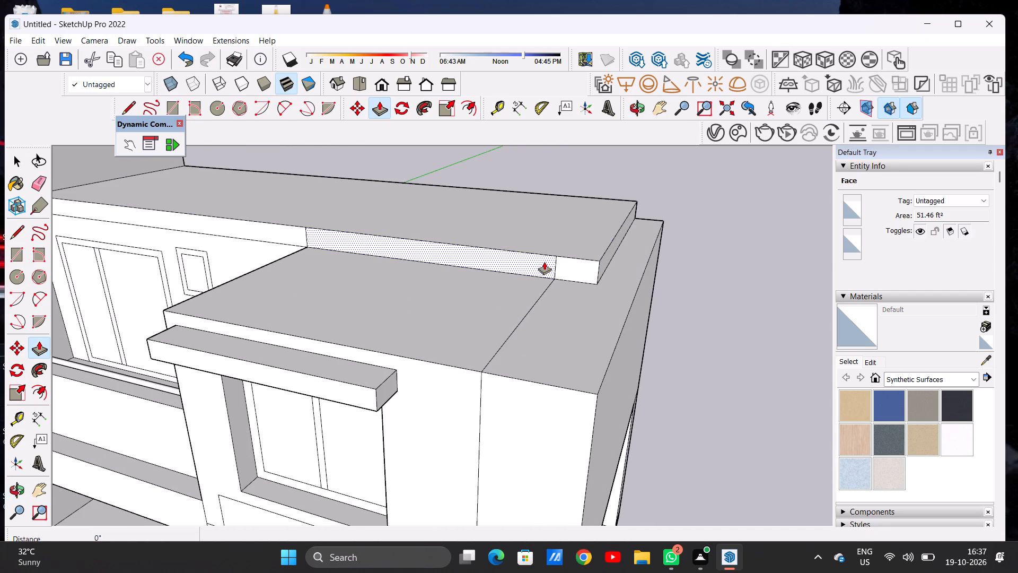
{"action": "key", "text": "space"}
{"action": "key", "text": "e"}
{"action": "scroll", "coordinate": [533, 271], "scroll_direction": "up", "scroll_amount": 5}
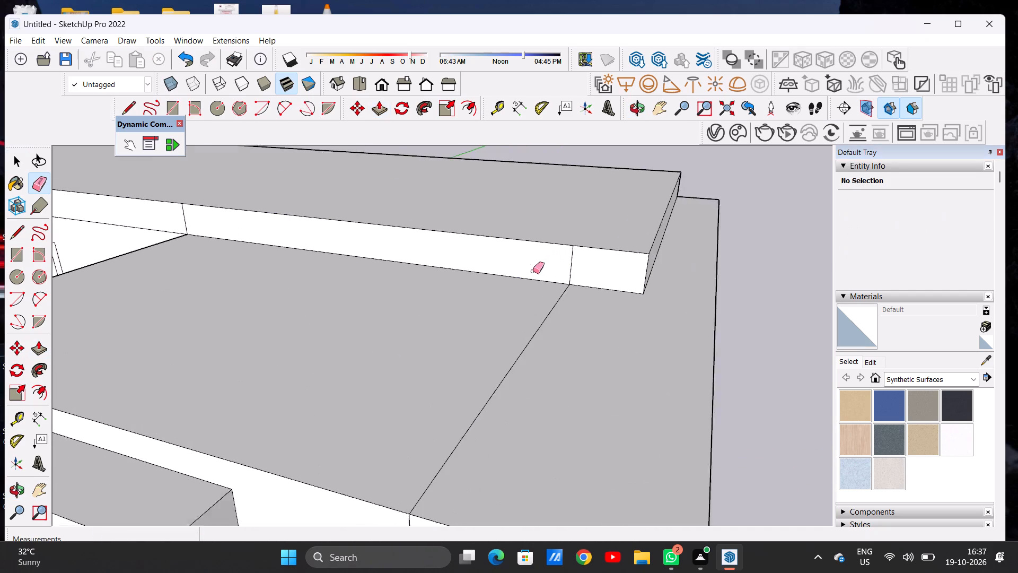
{"action": "scroll", "coordinate": [533, 271], "scroll_direction": "up", "scroll_amount": 2}
{"action": "left_click_drag", "start_coordinate": [562, 257], "coordinate": [590, 265]}
{"action": "scroll", "coordinate": [581, 259], "scroll_direction": "down", "scroll_amount": 8}
{"action": "scroll", "coordinate": [353, 237], "scroll_direction": "up", "scroll_amount": 7}
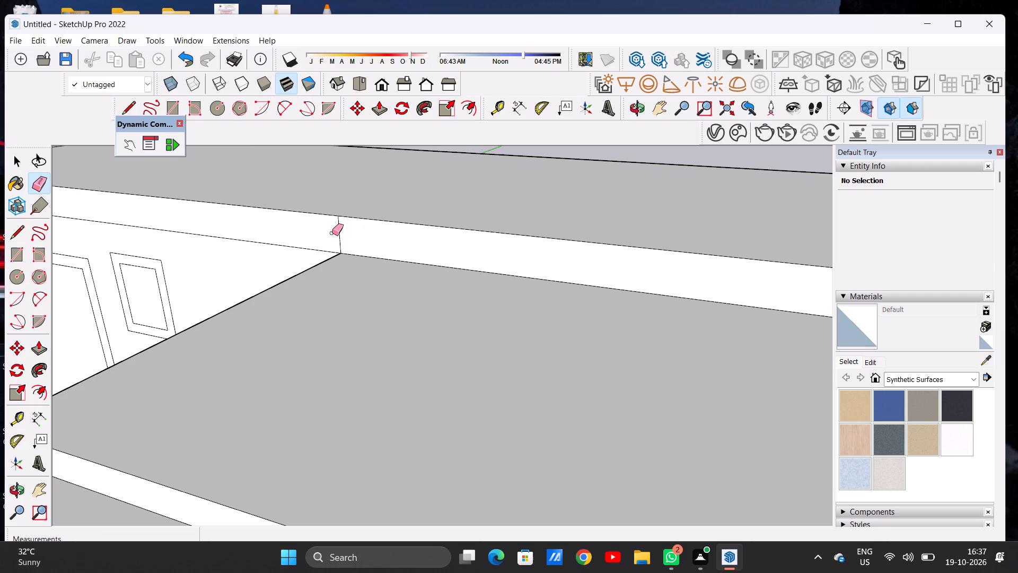
{"action": "left_click_drag", "start_coordinate": [334, 227], "coordinate": [358, 234]}
Push/Pull the raised roof slab's front edge forward over the balcony and bay roof, flush with the window bay's front wall.
{"action": "key", "text": "p"}
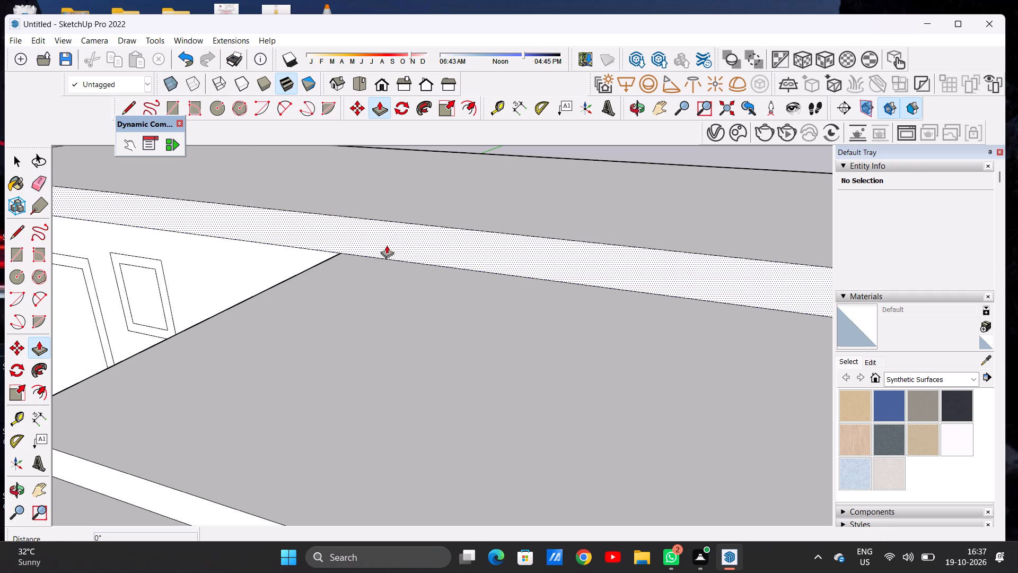
{"action": "left_click", "coordinate": [469, 240]}
{"action": "scroll", "coordinate": [505, 188], "scroll_direction": "down", "scroll_amount": 3}
{"action": "scroll", "coordinate": [505, 188], "scroll_direction": "up", "scroll_amount": 1}
{"action": "scroll", "coordinate": [505, 188], "scroll_direction": "down", "scroll_amount": 13}
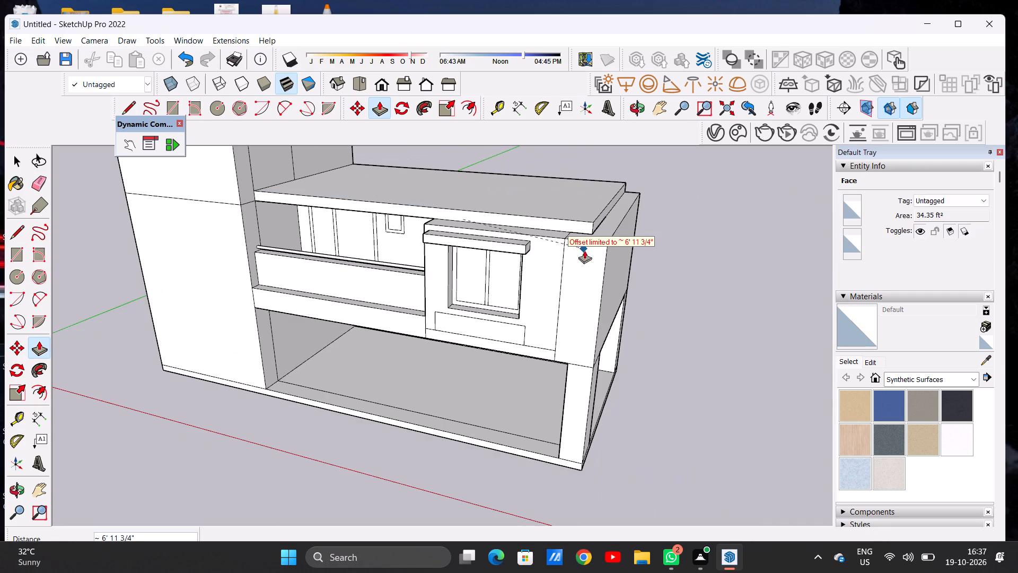
{"action": "scroll", "coordinate": [567, 243], "scroll_direction": "up", "scroll_amount": 11}
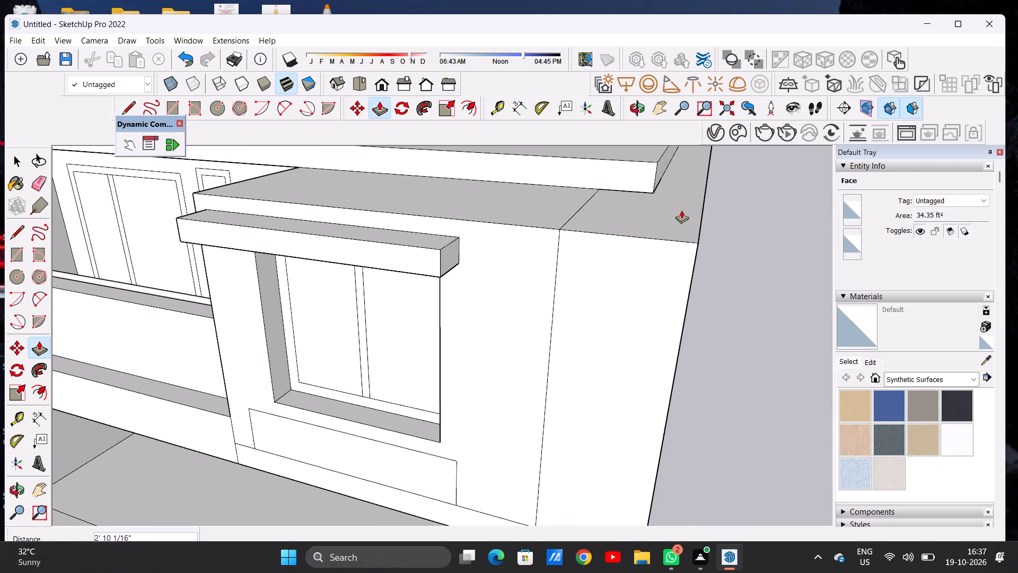
{"action": "left_click", "coordinate": [560, 233]}
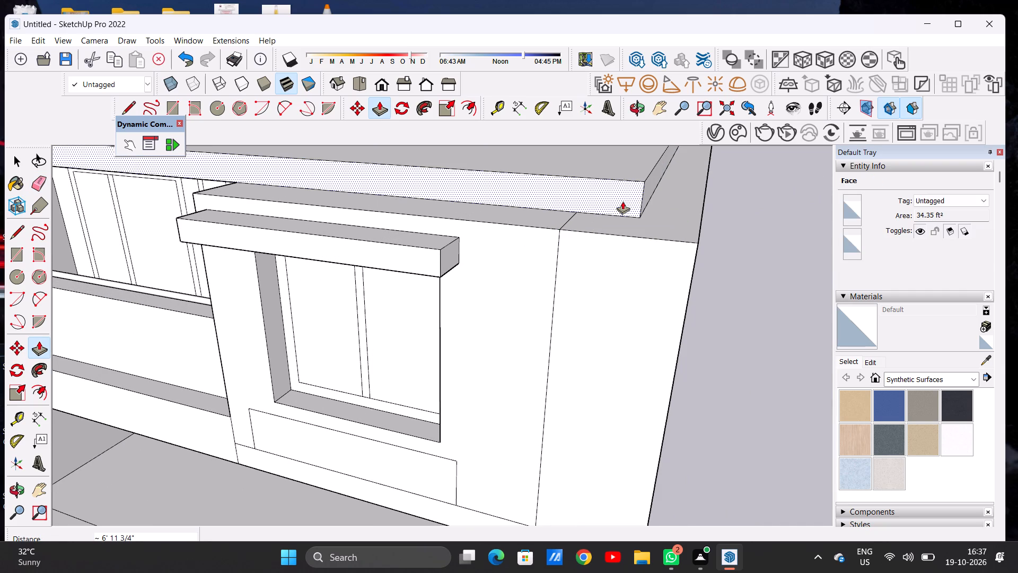
{"action": "scroll", "coordinate": [622, 201], "scroll_direction": "up", "scroll_amount": 3}
{"action": "left_click", "coordinate": [624, 202]}
{"action": "left_click", "coordinate": [536, 245]}
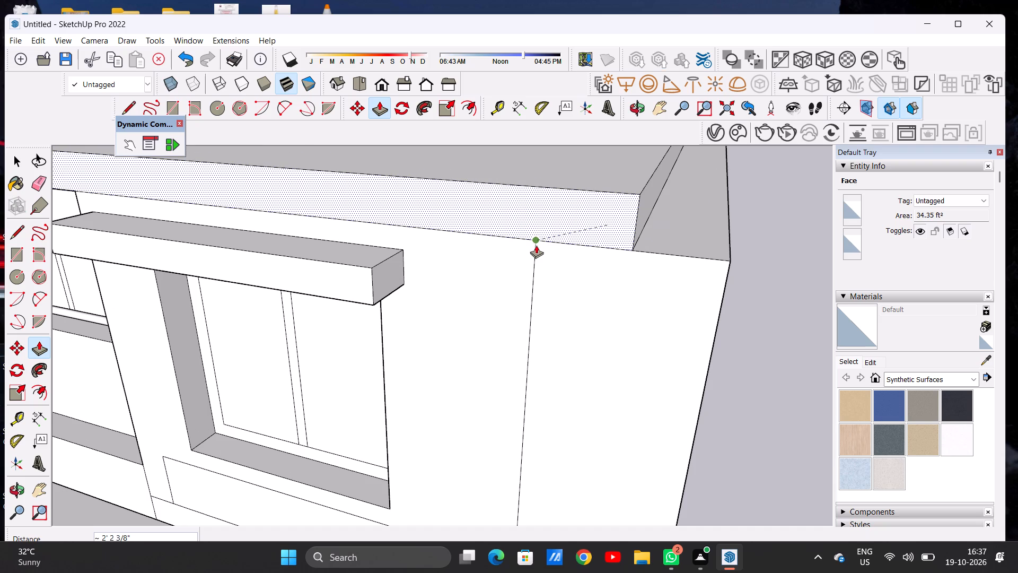
Push/Pull the roof slab's narrow end face outward, flush with the outer side wall beyond the window bay.
{"action": "key", "text": "space"}
{"action": "scroll", "coordinate": [561, 274], "scroll_direction": "down", "scroll_amount": 20}
{"action": "scroll", "coordinate": [561, 274], "scroll_direction": "down", "scroll_amount": 1}
{"action": "middle_click_drag", "start_coordinate": [484, 264], "coordinate": [492, 259]}
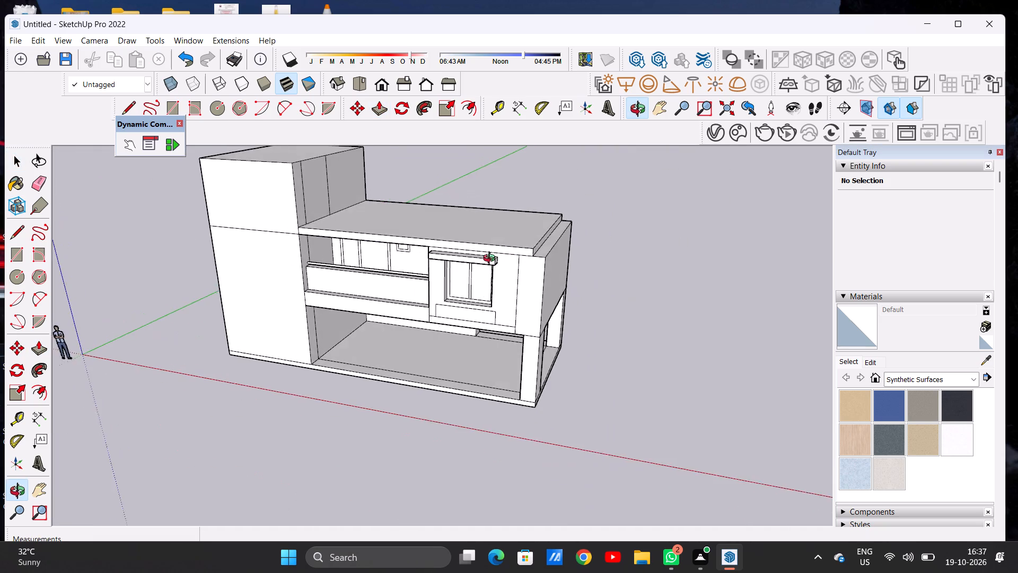
{"action": "middle_click_drag", "start_coordinate": [492, 259], "coordinate": [454, 307]}
{"action": "scroll", "coordinate": [547, 287], "scroll_direction": "up", "scroll_amount": 9}
{"action": "scroll", "coordinate": [491, 278], "scroll_direction": "up", "scroll_amount": 4}
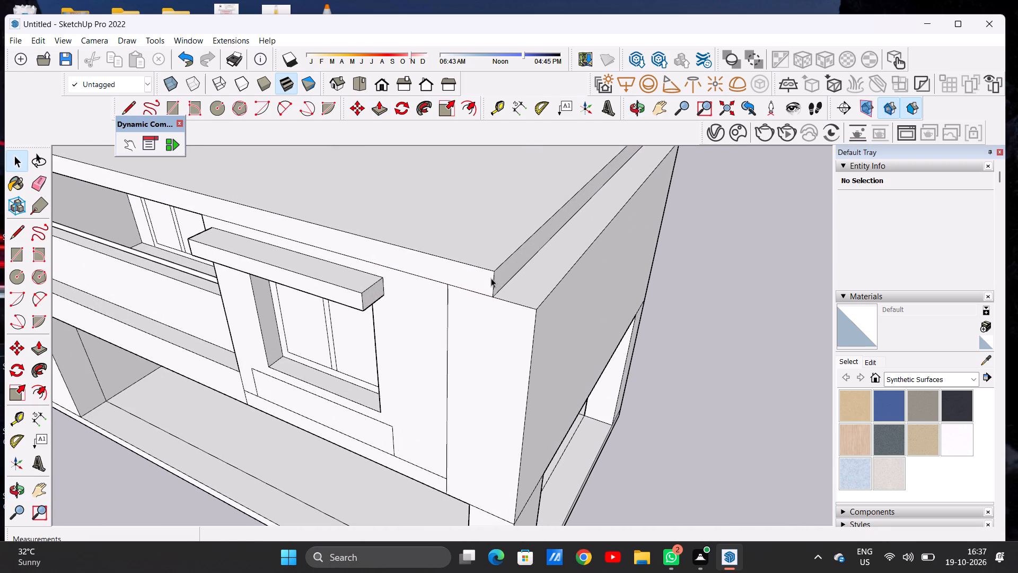
{"action": "key", "text": "p"}
{"action": "scroll", "coordinate": [505, 267], "scroll_direction": "up", "scroll_amount": 6}
{"action": "left_click", "coordinate": [505, 267]}
{"action": "left_click", "coordinate": [562, 349]}
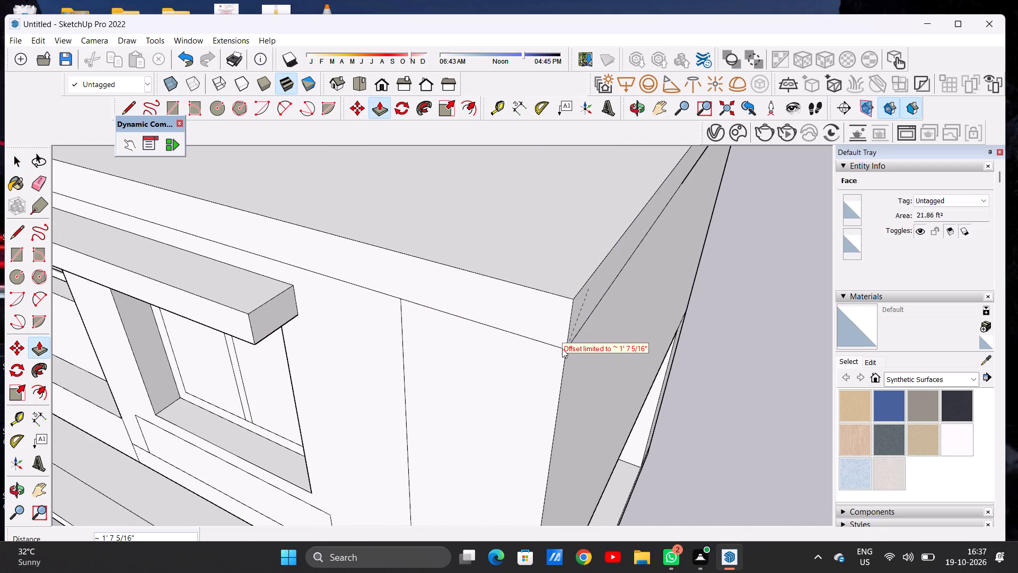
{"action": "left_click", "coordinate": [566, 344]}
{"action": "key", "text": "space"}
{"action": "scroll", "coordinate": [537, 337], "scroll_direction": "down", "scroll_amount": 5}
{"action": "scroll", "coordinate": [533, 321], "scroll_direction": "up", "scroll_amount": 2}
{"action": "key", "text": "p"}
{"action": "left_click", "coordinate": [501, 303]}
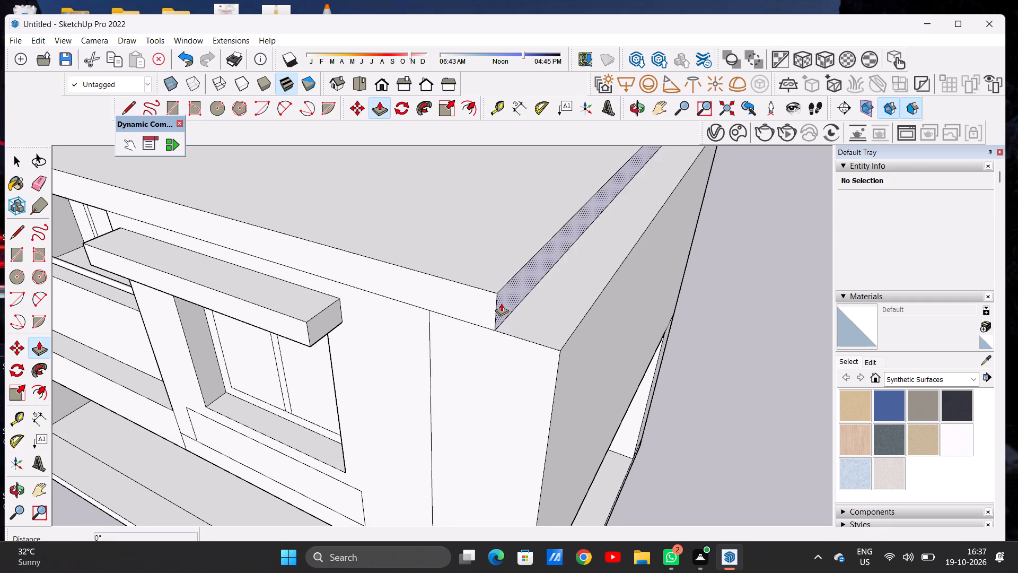
{"action": "left_click", "coordinate": [569, 355]}
{"action": "key", "text": "space"}
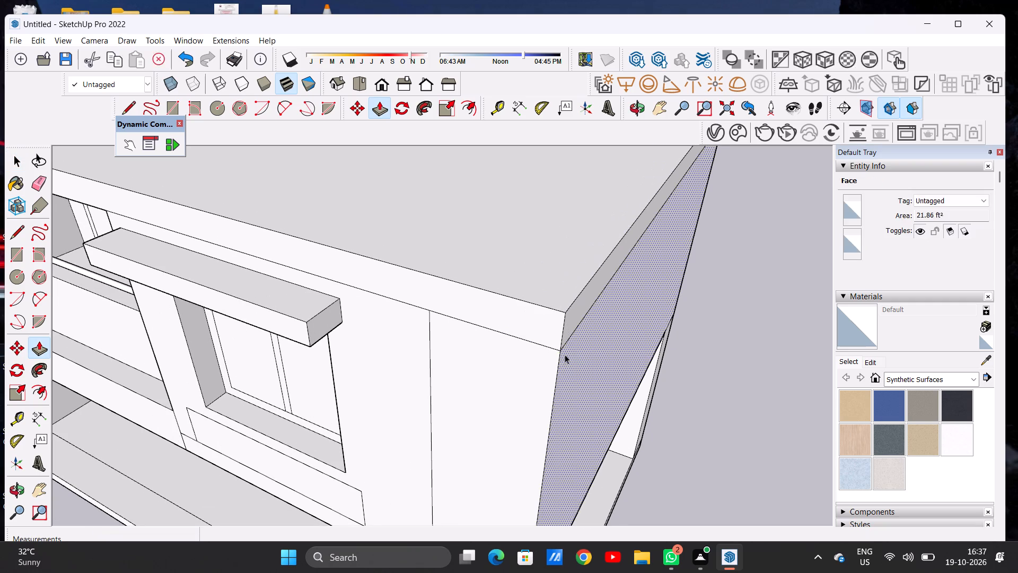
Erase the horizontal line between the roof slab's front face and the window bay's front wall.
{"action": "scroll", "coordinate": [542, 351], "scroll_direction": "down", "scroll_amount": 20}
{"action": "scroll", "coordinate": [542, 351], "scroll_direction": "down", "scroll_amount": 2}
{"action": "middle_click_drag", "start_coordinate": [587, 298], "coordinate": [212, 222]}
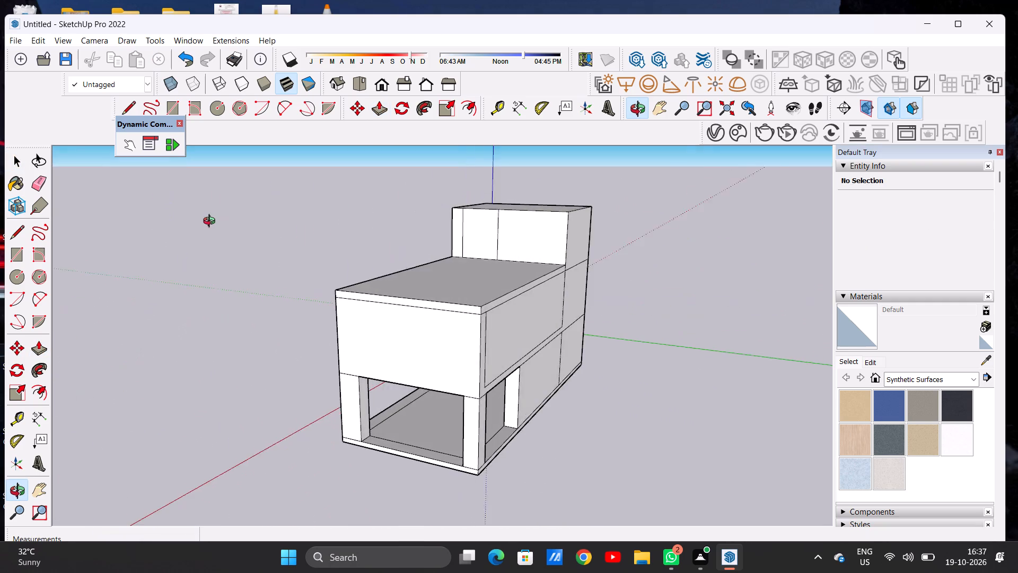
{"action": "middle_click_drag", "start_coordinate": [212, 222], "coordinate": [628, 281]}
{"action": "scroll", "coordinate": [586, 321], "scroll_direction": "down", "scroll_amount": 5}
{"action": "middle_click_drag", "start_coordinate": [494, 331], "coordinate": [579, 268]}
{"action": "scroll", "coordinate": [548, 283], "scroll_direction": "up", "scroll_amount": 4}
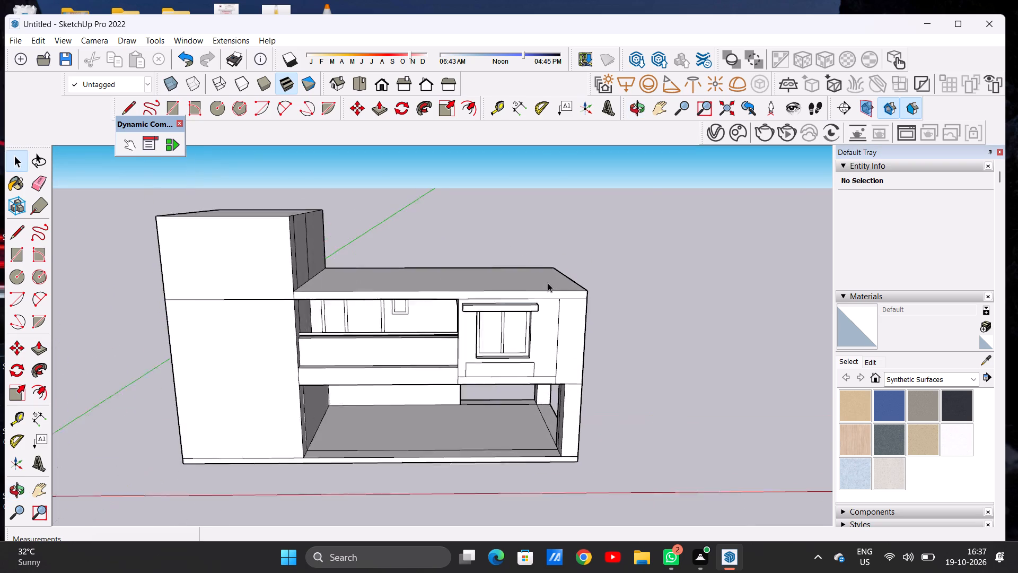
{"action": "scroll", "coordinate": [548, 283], "scroll_direction": "up", "scroll_amount": 8}
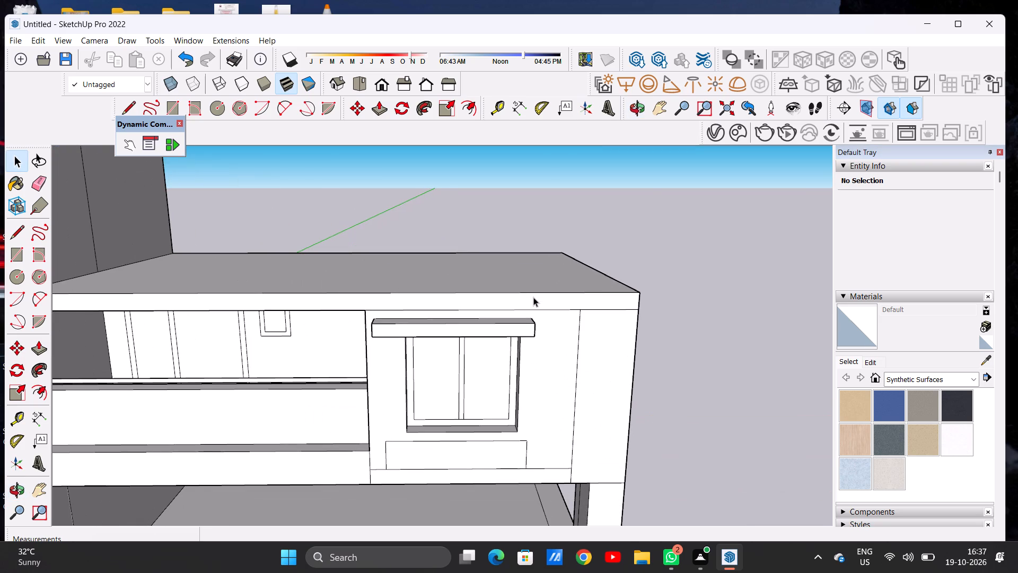
{"action": "scroll", "coordinate": [537, 321], "scroll_direction": "up", "scroll_amount": 1}
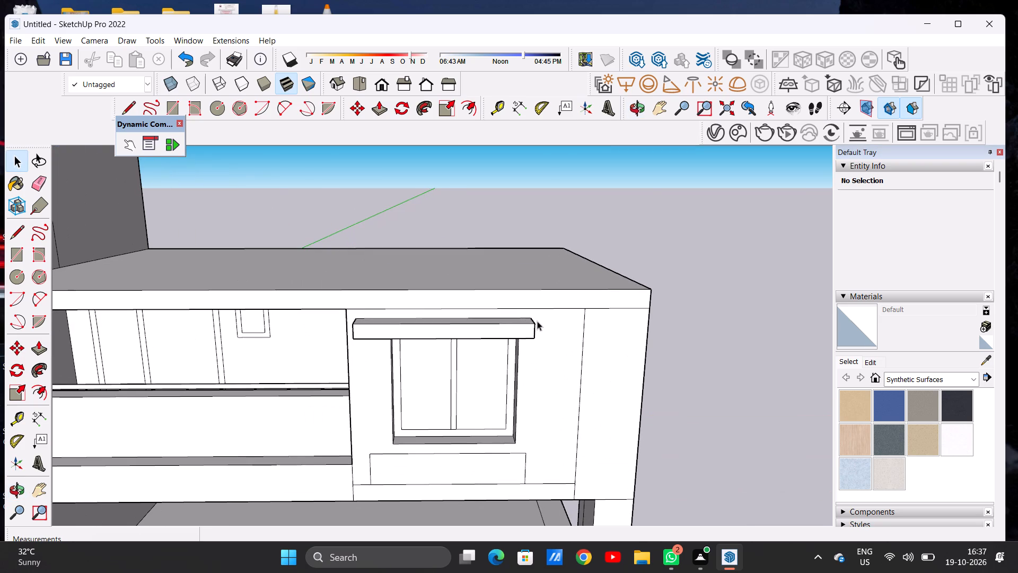
{"action": "key", "text": "e"}
{"action": "left_click_drag", "start_coordinate": [546, 306], "coordinate": [549, 317]}
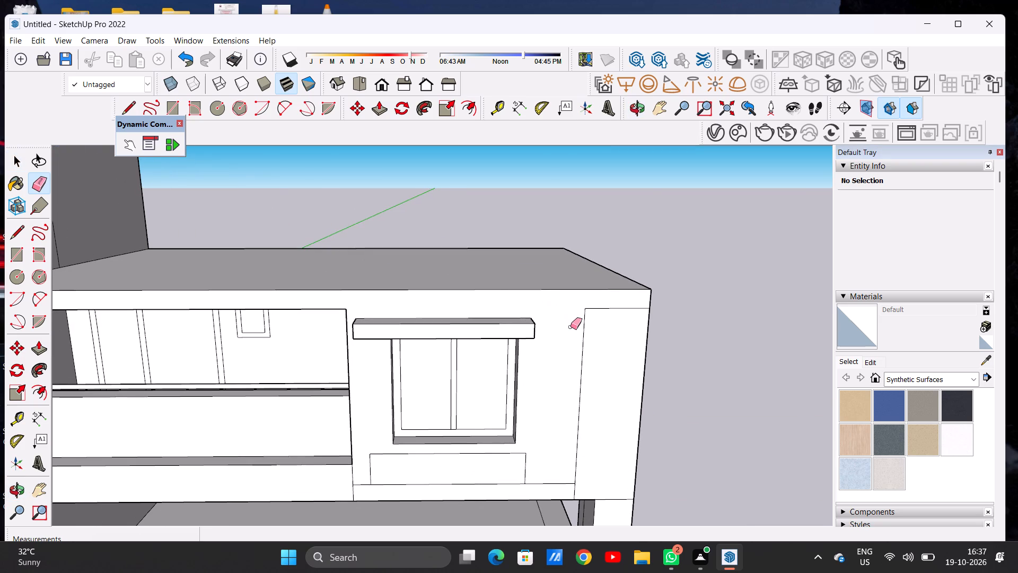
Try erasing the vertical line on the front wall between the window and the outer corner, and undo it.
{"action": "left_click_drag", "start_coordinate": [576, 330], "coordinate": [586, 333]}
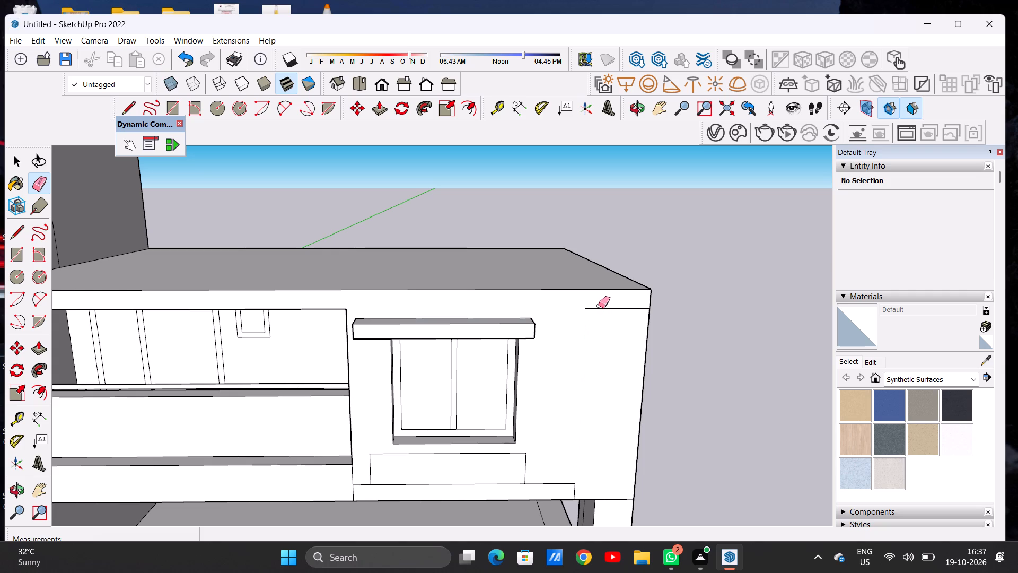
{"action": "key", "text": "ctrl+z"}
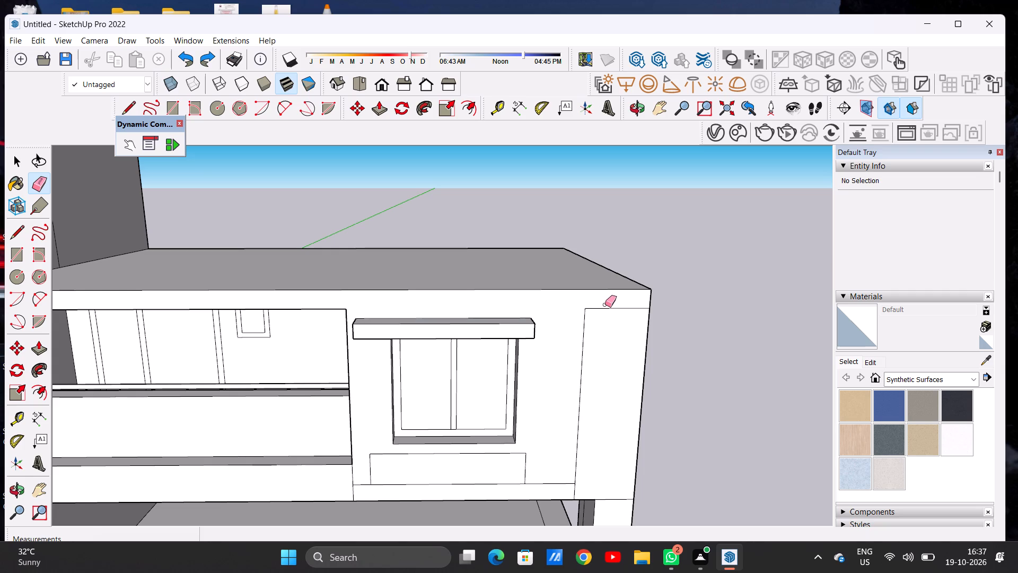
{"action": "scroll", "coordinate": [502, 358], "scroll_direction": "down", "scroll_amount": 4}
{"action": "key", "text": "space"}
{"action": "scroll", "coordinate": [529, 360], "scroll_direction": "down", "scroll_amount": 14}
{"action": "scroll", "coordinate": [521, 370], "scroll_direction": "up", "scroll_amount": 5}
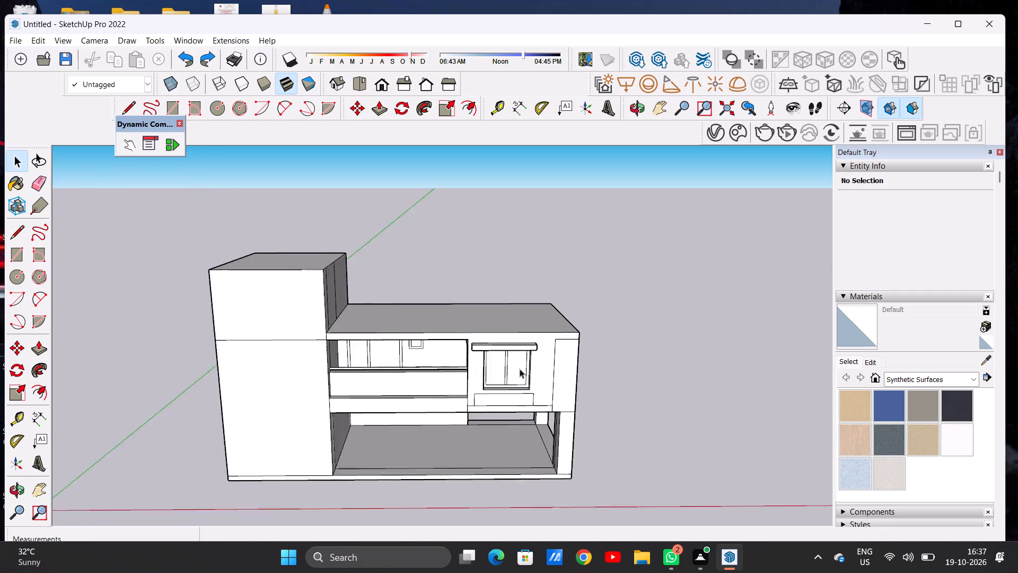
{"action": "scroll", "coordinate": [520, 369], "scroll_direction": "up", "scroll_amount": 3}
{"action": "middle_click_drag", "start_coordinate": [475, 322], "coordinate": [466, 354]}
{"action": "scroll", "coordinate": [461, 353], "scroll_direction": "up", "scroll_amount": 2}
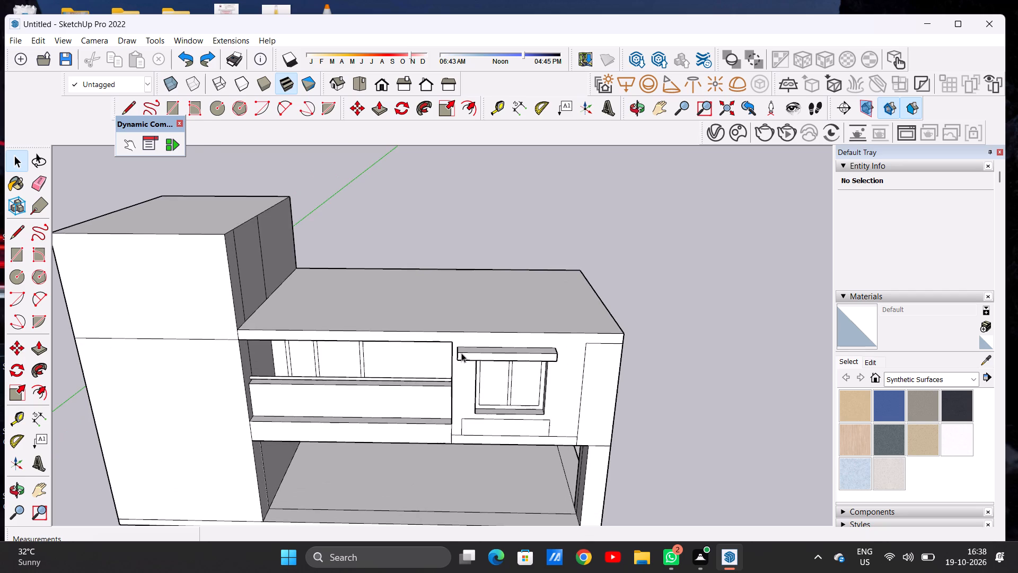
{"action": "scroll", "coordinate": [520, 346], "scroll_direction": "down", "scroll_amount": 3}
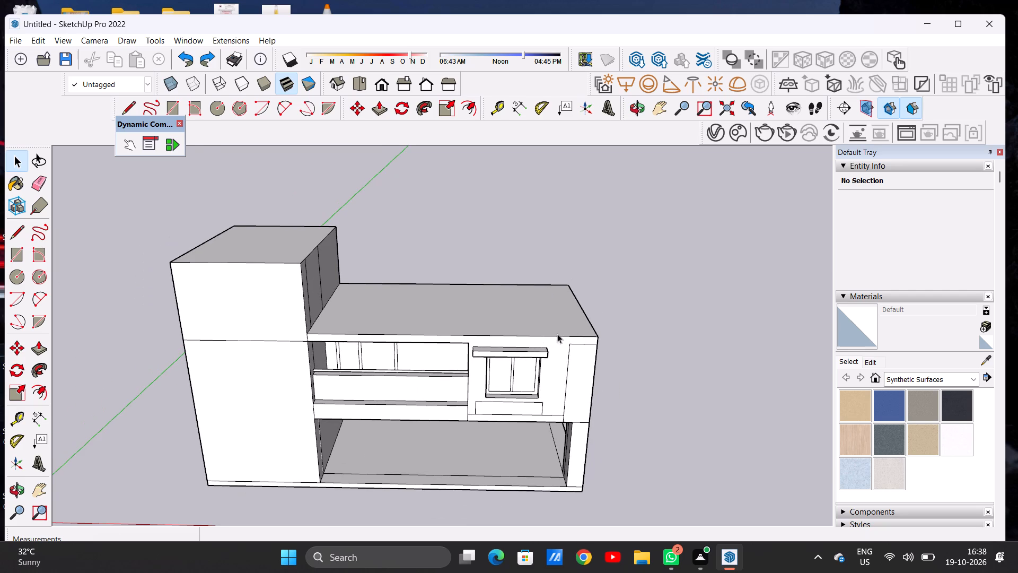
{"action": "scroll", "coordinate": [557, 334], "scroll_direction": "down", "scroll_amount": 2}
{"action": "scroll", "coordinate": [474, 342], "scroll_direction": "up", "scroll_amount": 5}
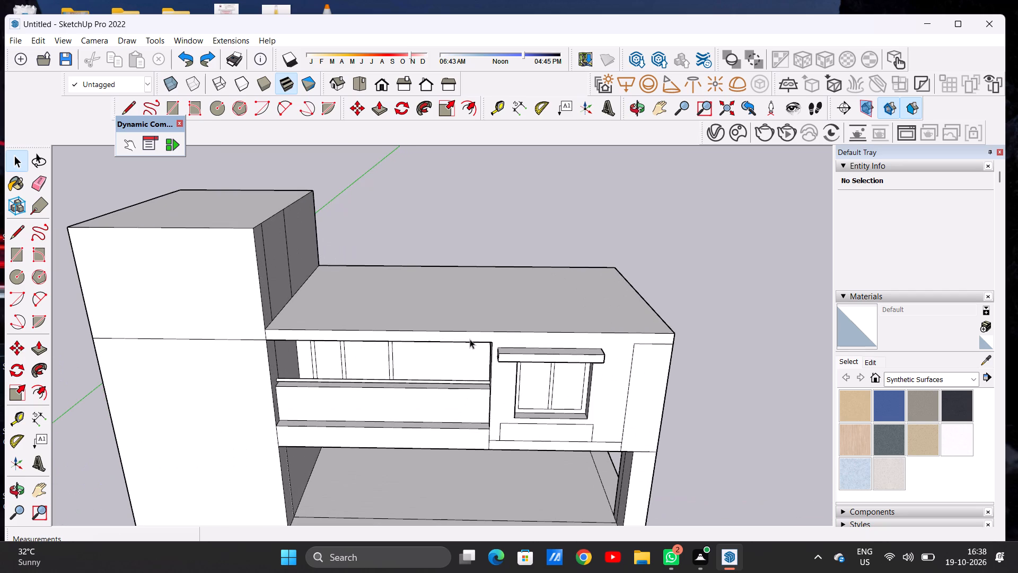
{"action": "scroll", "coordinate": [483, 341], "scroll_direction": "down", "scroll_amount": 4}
Draw an L-shaped line on the roof slab from the tower wall's front seam: about 33' 9" parallel to the front, turning about 19' 8" to the rear edge.
{"action": "middle_click_drag", "start_coordinate": [506, 307], "coordinate": [499, 414]}
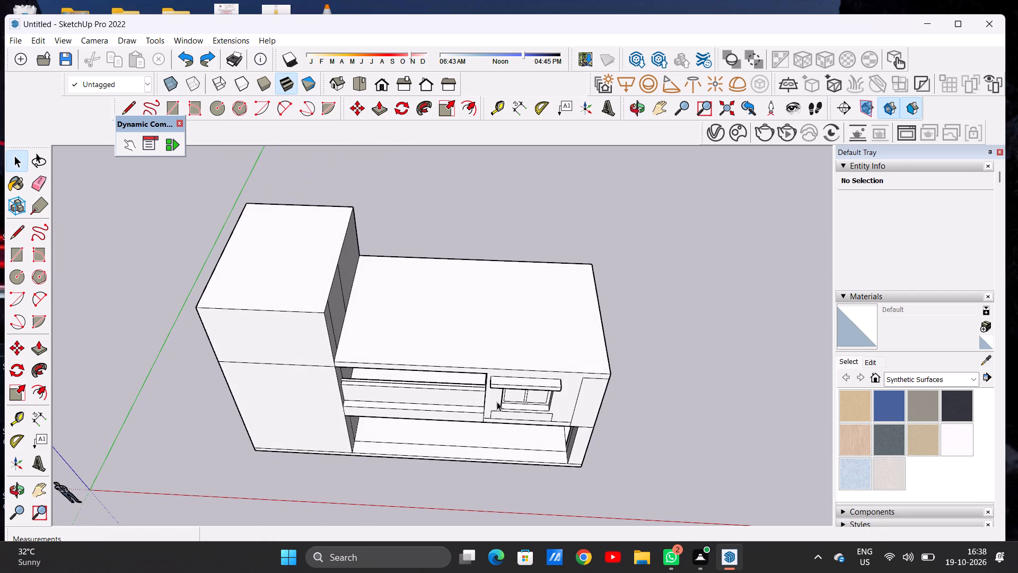
{"action": "scroll", "coordinate": [487, 342], "scroll_direction": "up", "scroll_amount": 6}
{"action": "middle_click_drag", "start_coordinate": [475, 295], "coordinate": [481, 367]}
{"action": "scroll", "coordinate": [389, 265], "scroll_direction": "down", "scroll_amount": 3}
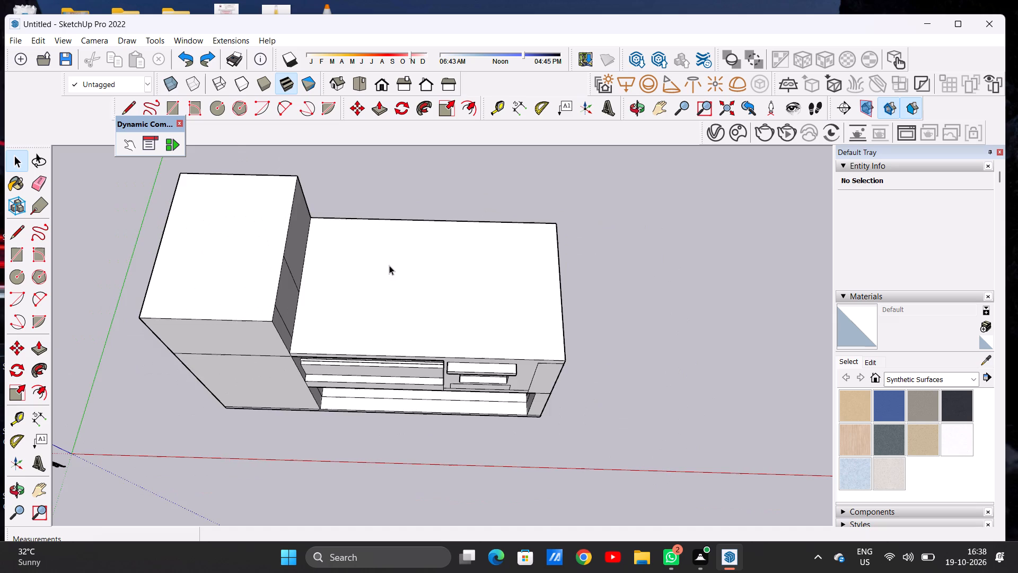
{"action": "scroll", "coordinate": [389, 265], "scroll_direction": "down", "scroll_amount": 6}
{"action": "middle_click_drag", "start_coordinate": [437, 291], "coordinate": [431, 314]}
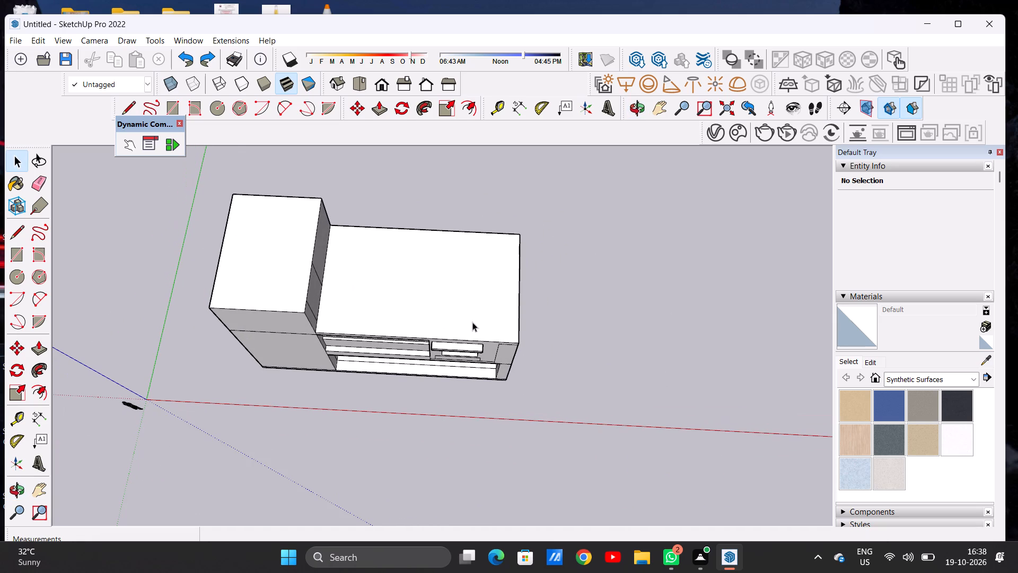
{"action": "key", "text": "l"}
{"action": "scroll", "coordinate": [503, 280], "scroll_direction": "up", "scroll_amount": 3}
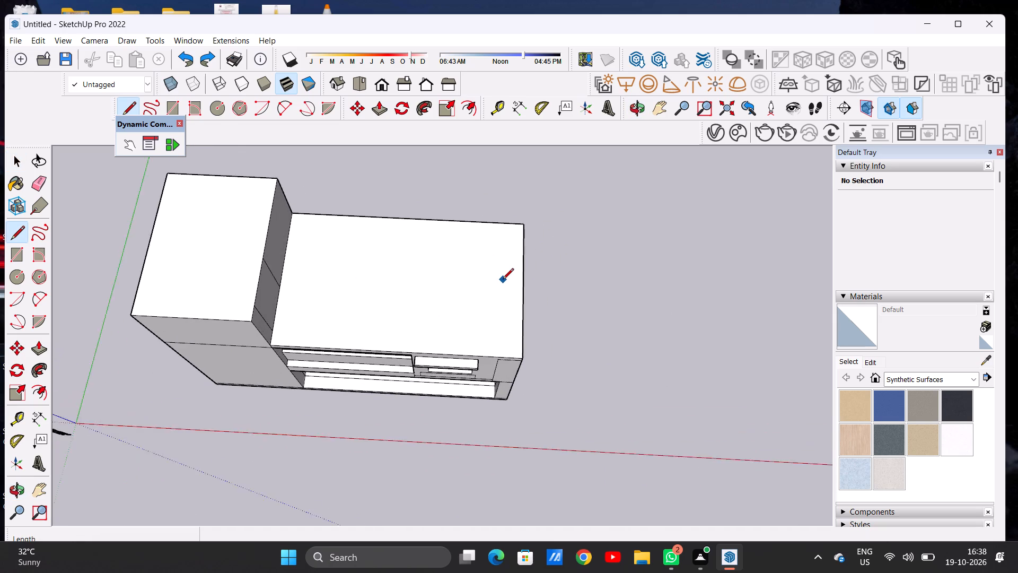
{"action": "scroll", "coordinate": [517, 263], "scroll_direction": "down", "scroll_amount": 6}
{"action": "scroll", "coordinate": [378, 300], "scroll_direction": "up", "scroll_amount": 14}
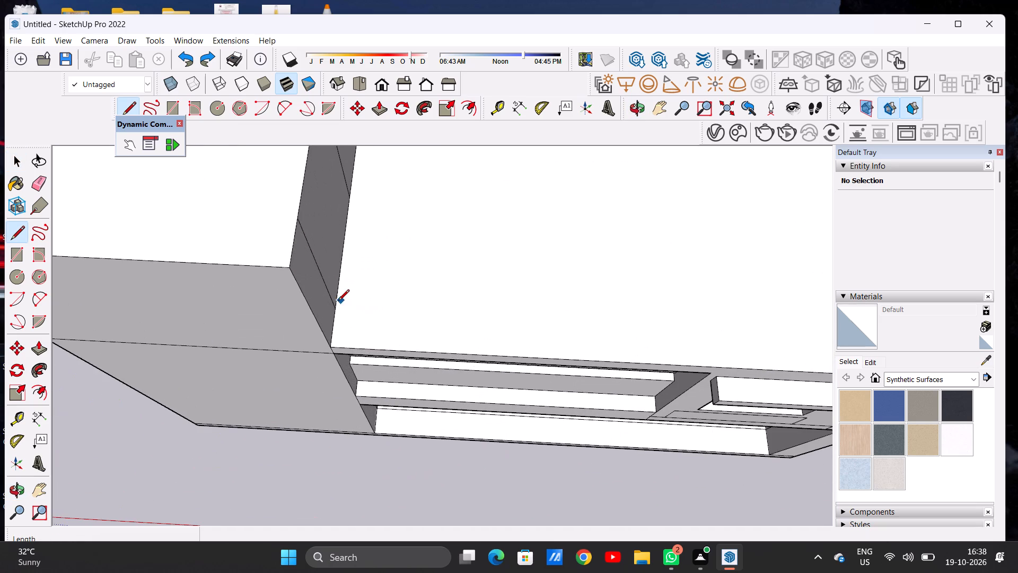
{"action": "left_click", "coordinate": [338, 305]}
{"action": "scroll", "coordinate": [427, 319], "scroll_direction": "down", "scroll_amount": 17}
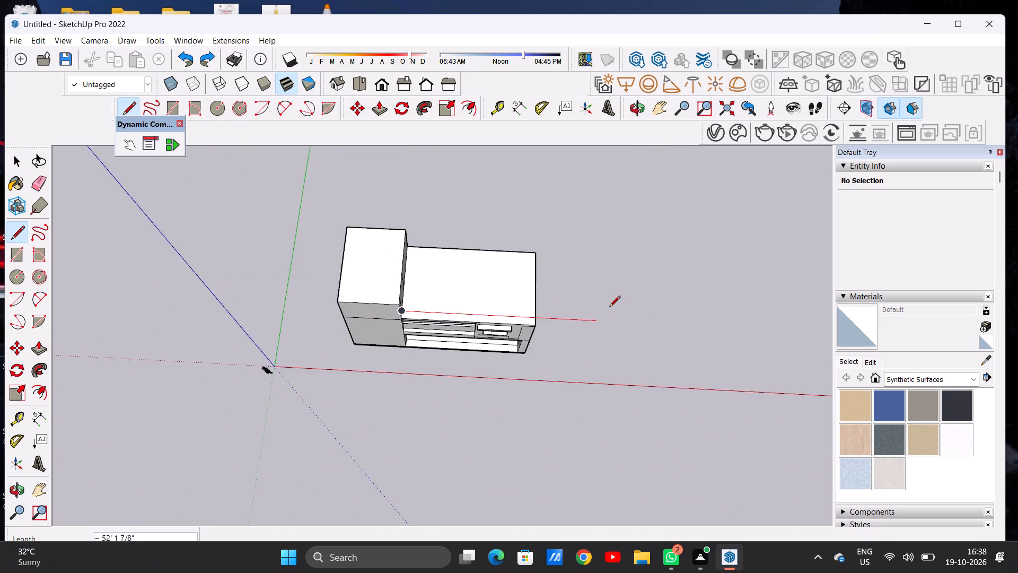
{"action": "scroll", "coordinate": [610, 308], "scroll_direction": "up", "scroll_amount": 15}
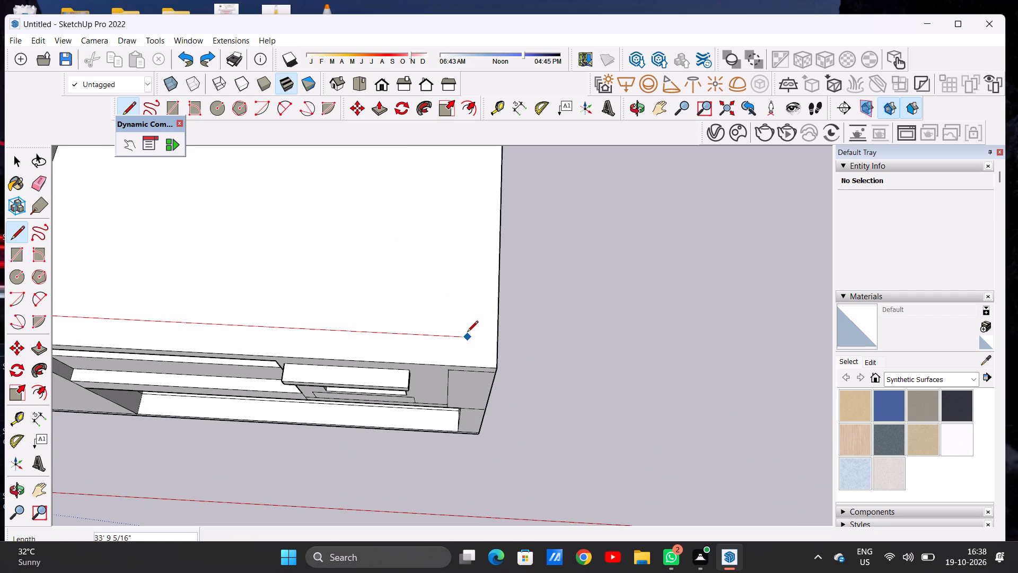
{"action": "left_click", "coordinate": [467, 333]}
{"action": "scroll", "coordinate": [479, 289], "scroll_direction": "down", "scroll_amount": 16}
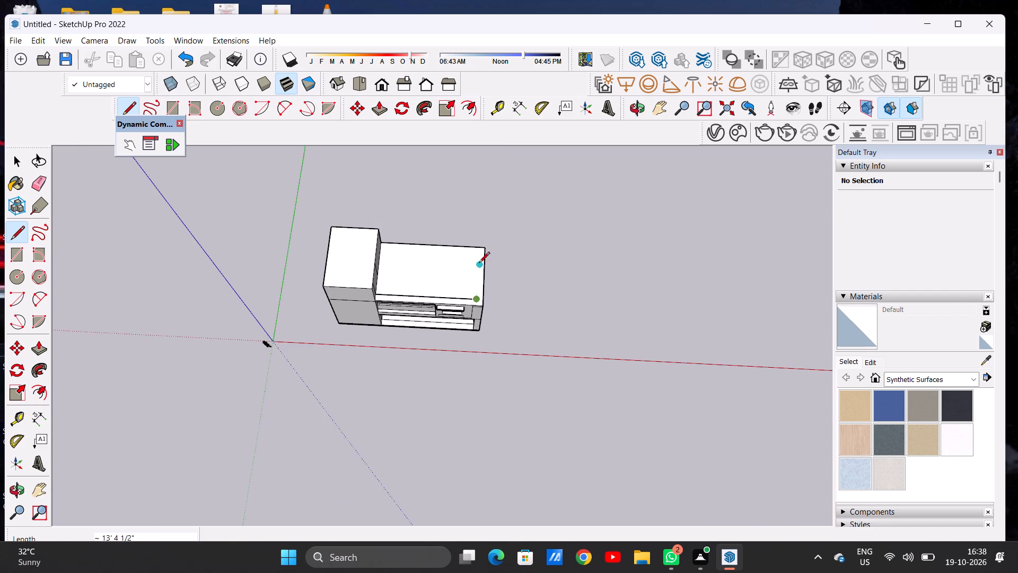
{"action": "scroll", "coordinate": [477, 261], "scroll_direction": "up", "scroll_amount": 15}
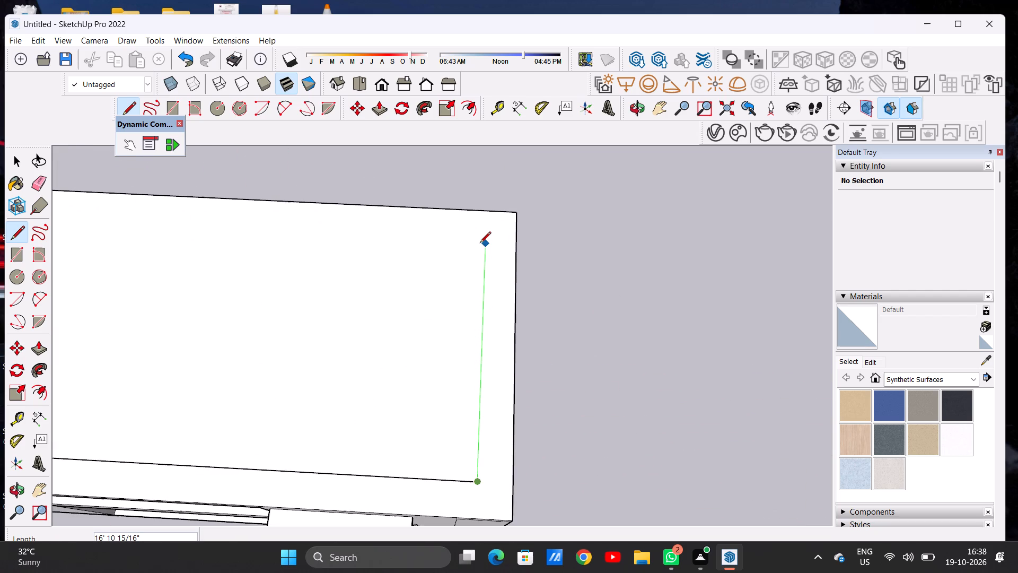
{"action": "left_click", "coordinate": [486, 212]}
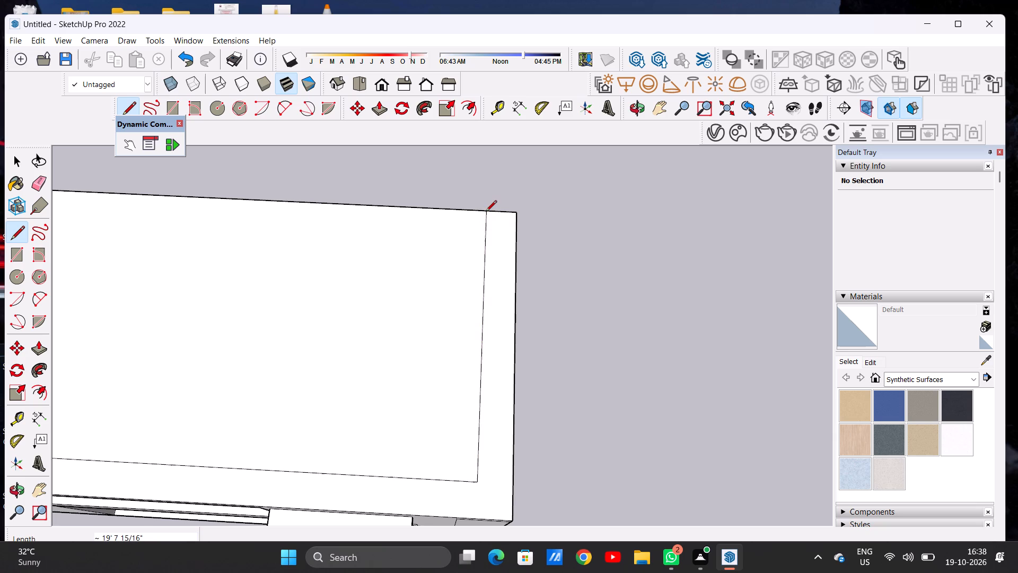
{"action": "key", "text": "space"}
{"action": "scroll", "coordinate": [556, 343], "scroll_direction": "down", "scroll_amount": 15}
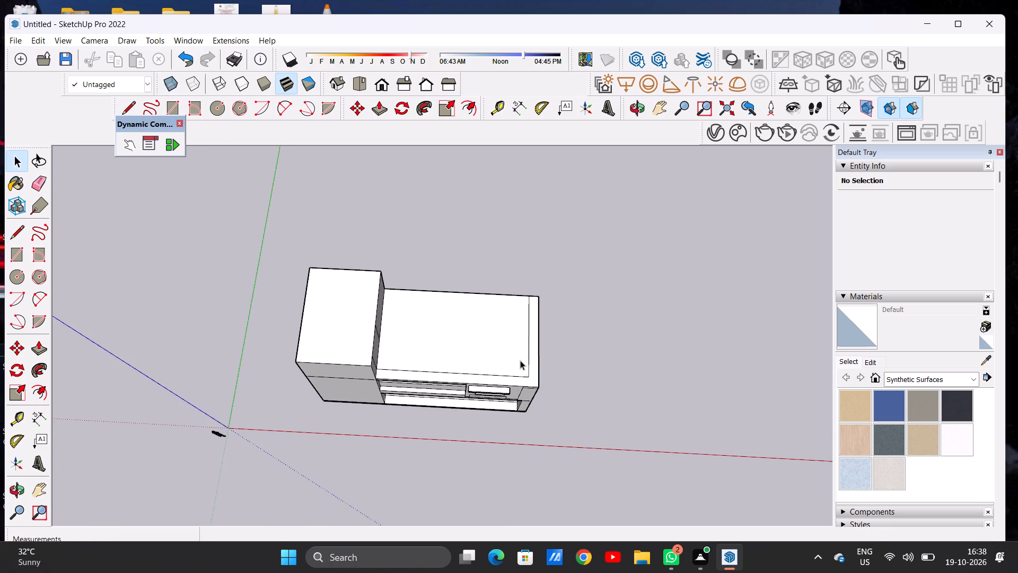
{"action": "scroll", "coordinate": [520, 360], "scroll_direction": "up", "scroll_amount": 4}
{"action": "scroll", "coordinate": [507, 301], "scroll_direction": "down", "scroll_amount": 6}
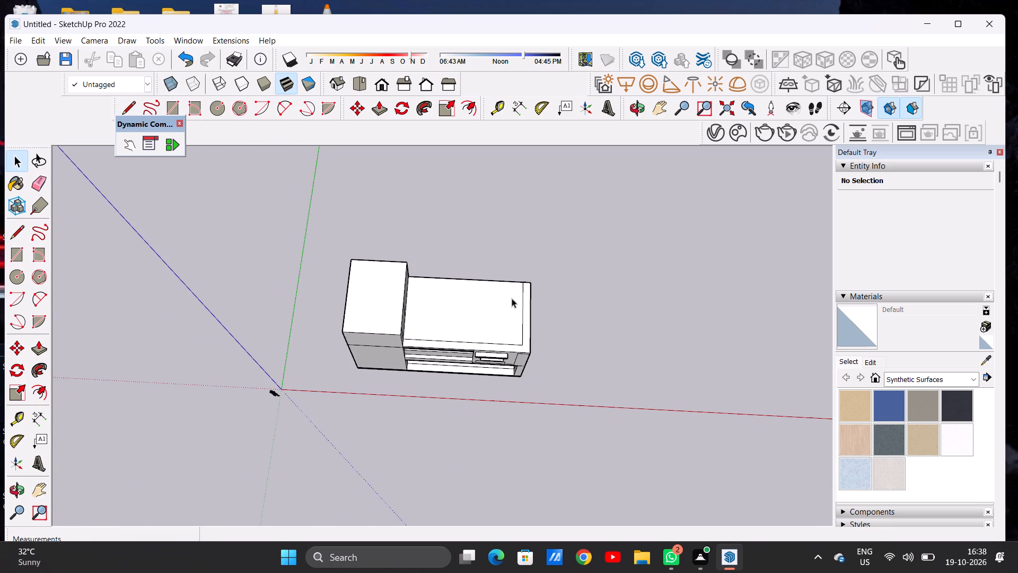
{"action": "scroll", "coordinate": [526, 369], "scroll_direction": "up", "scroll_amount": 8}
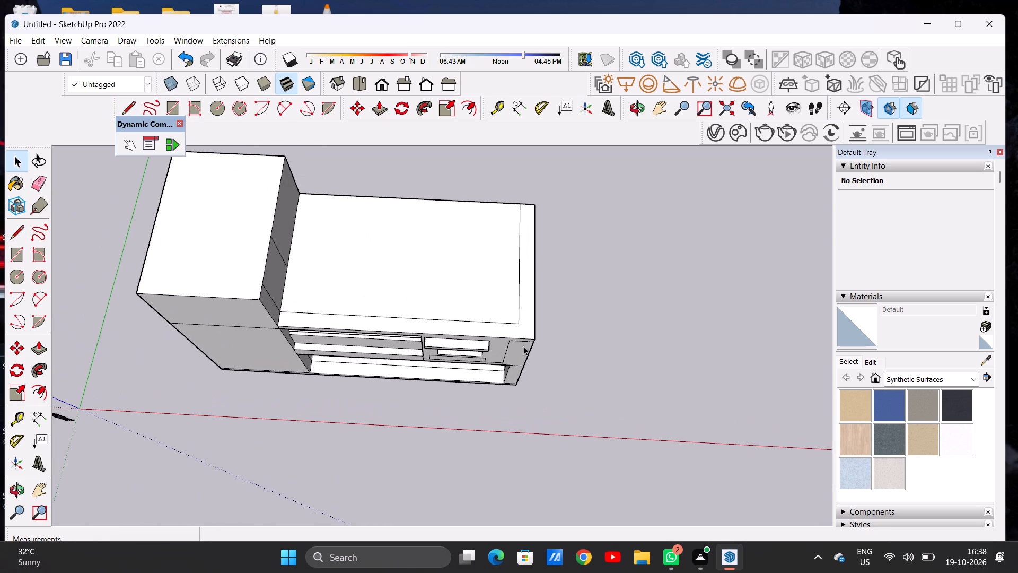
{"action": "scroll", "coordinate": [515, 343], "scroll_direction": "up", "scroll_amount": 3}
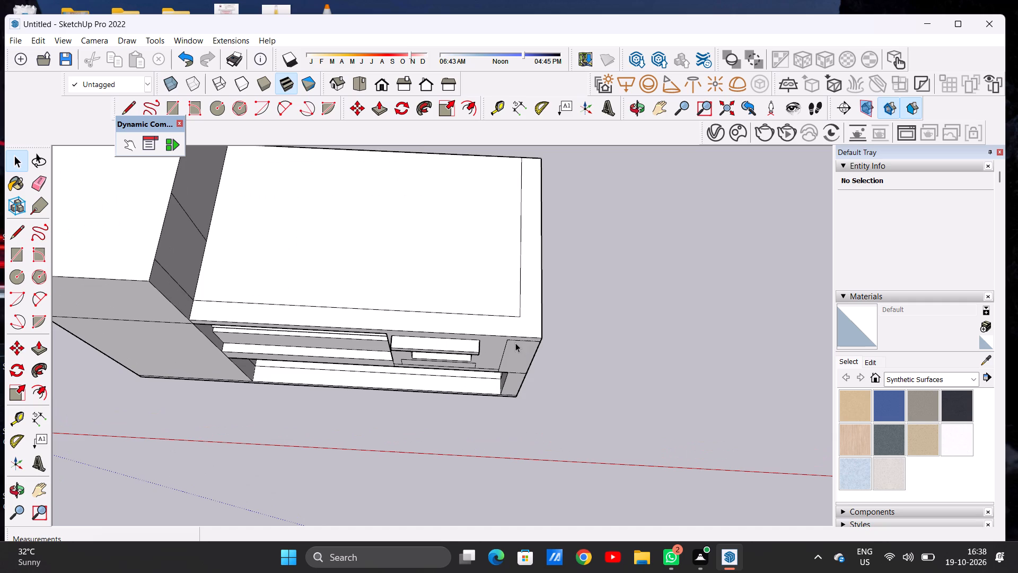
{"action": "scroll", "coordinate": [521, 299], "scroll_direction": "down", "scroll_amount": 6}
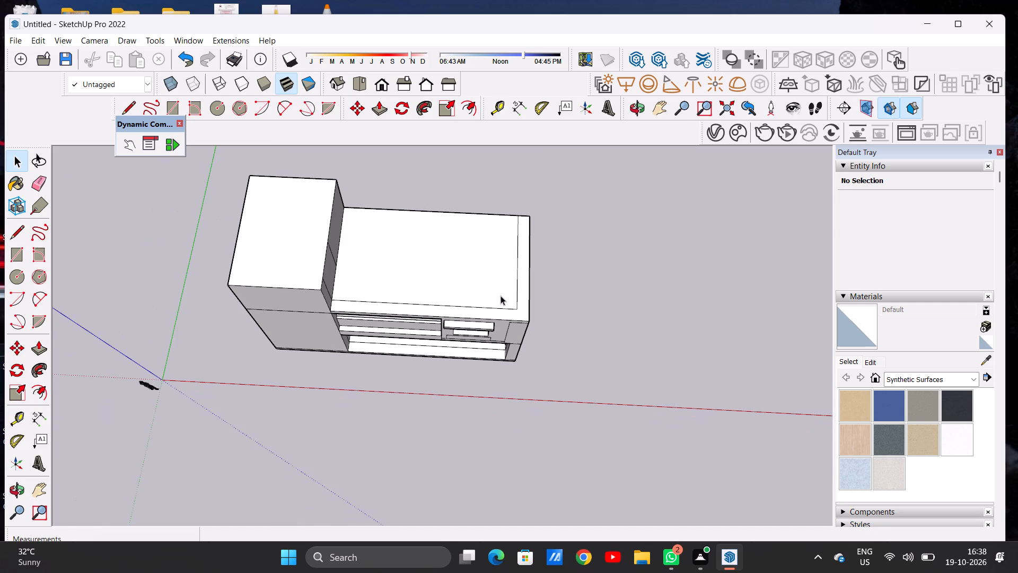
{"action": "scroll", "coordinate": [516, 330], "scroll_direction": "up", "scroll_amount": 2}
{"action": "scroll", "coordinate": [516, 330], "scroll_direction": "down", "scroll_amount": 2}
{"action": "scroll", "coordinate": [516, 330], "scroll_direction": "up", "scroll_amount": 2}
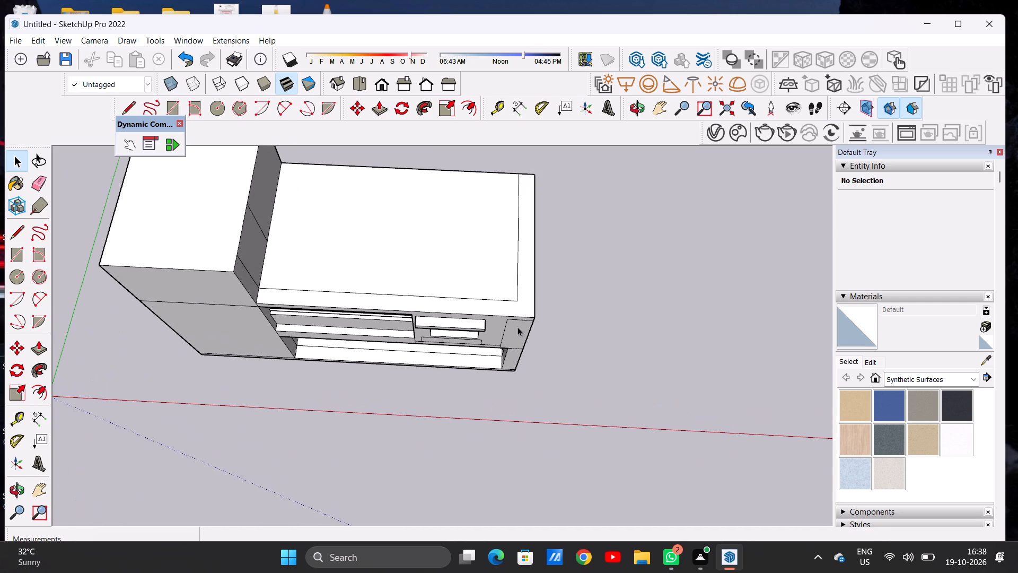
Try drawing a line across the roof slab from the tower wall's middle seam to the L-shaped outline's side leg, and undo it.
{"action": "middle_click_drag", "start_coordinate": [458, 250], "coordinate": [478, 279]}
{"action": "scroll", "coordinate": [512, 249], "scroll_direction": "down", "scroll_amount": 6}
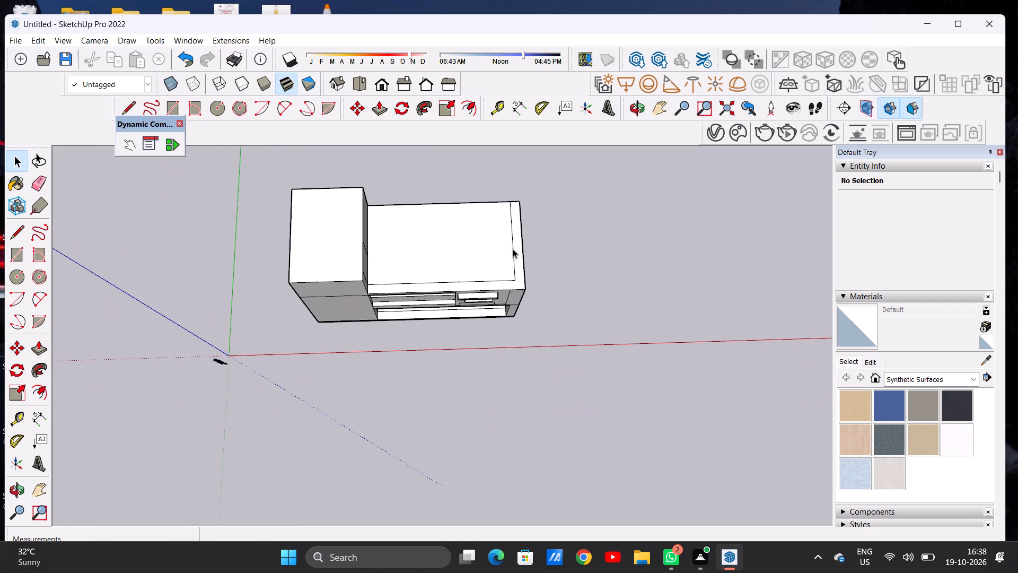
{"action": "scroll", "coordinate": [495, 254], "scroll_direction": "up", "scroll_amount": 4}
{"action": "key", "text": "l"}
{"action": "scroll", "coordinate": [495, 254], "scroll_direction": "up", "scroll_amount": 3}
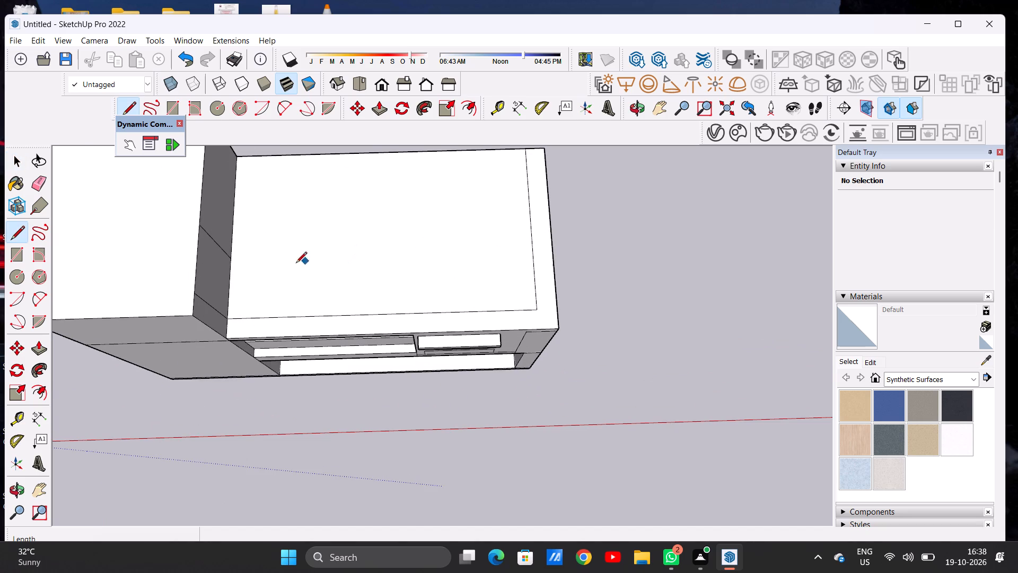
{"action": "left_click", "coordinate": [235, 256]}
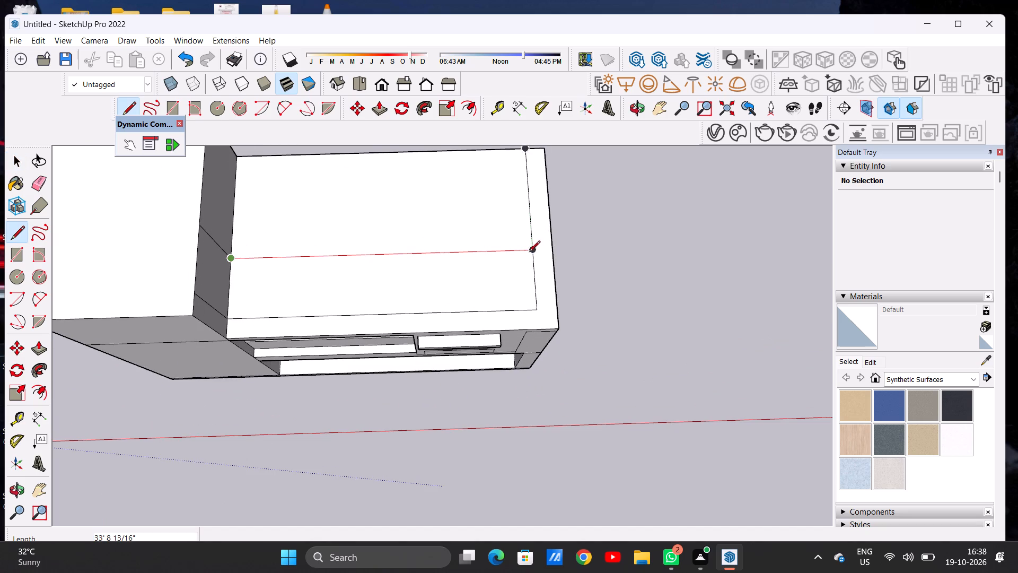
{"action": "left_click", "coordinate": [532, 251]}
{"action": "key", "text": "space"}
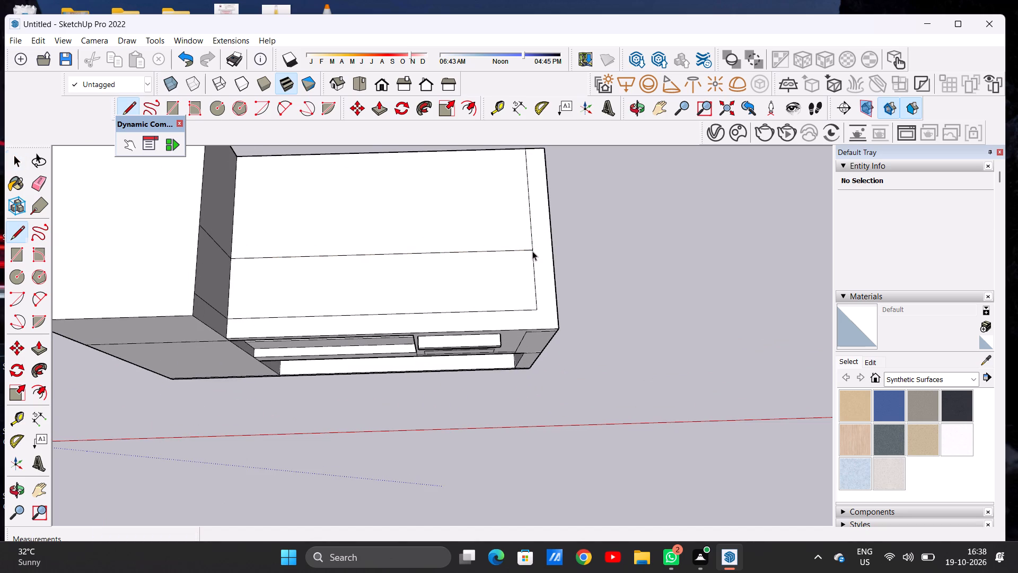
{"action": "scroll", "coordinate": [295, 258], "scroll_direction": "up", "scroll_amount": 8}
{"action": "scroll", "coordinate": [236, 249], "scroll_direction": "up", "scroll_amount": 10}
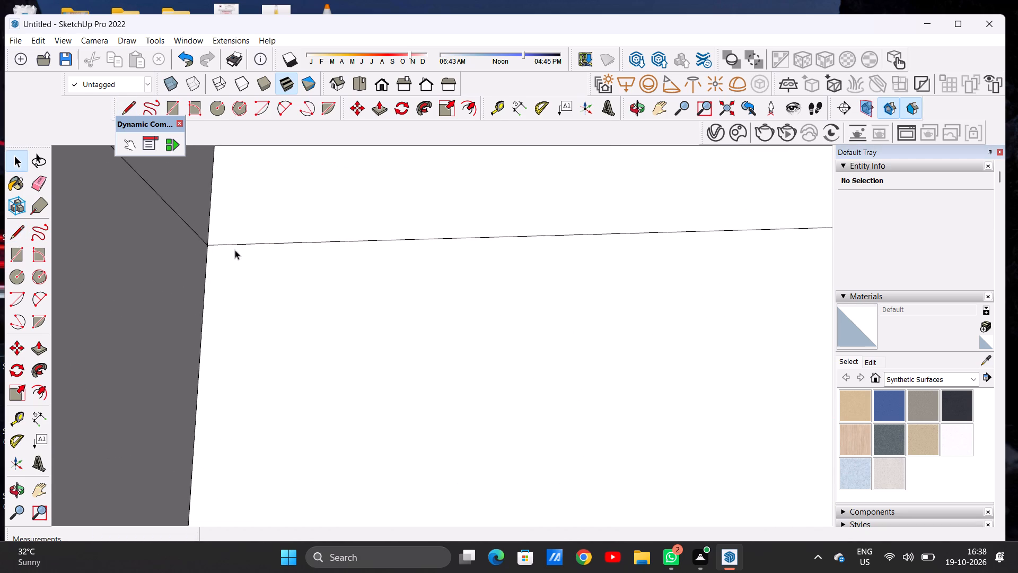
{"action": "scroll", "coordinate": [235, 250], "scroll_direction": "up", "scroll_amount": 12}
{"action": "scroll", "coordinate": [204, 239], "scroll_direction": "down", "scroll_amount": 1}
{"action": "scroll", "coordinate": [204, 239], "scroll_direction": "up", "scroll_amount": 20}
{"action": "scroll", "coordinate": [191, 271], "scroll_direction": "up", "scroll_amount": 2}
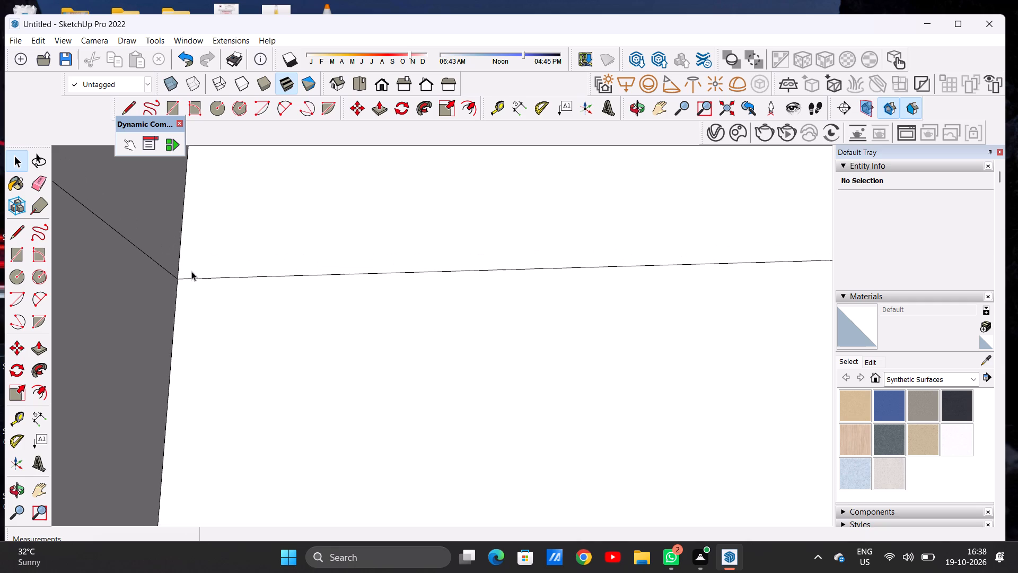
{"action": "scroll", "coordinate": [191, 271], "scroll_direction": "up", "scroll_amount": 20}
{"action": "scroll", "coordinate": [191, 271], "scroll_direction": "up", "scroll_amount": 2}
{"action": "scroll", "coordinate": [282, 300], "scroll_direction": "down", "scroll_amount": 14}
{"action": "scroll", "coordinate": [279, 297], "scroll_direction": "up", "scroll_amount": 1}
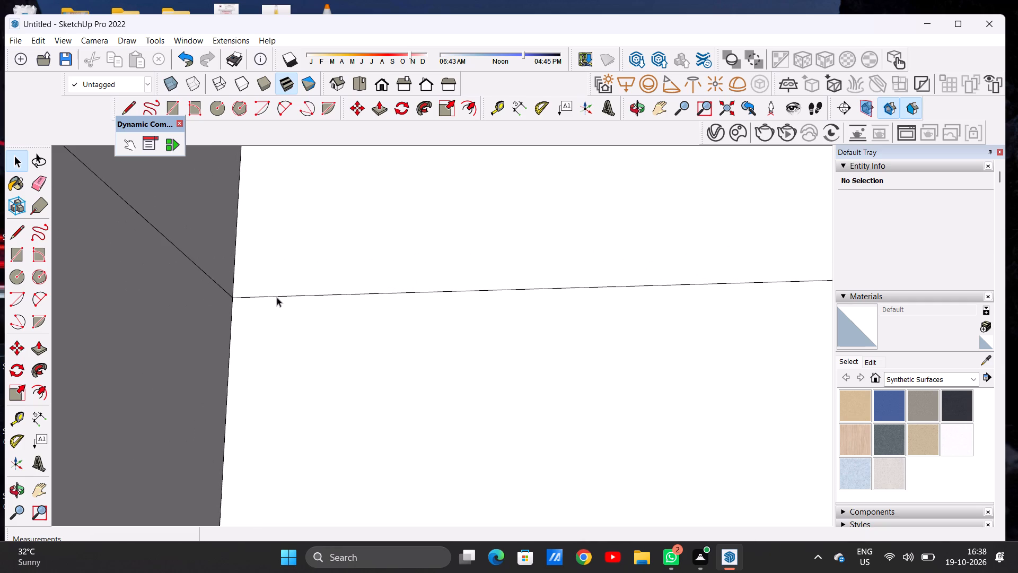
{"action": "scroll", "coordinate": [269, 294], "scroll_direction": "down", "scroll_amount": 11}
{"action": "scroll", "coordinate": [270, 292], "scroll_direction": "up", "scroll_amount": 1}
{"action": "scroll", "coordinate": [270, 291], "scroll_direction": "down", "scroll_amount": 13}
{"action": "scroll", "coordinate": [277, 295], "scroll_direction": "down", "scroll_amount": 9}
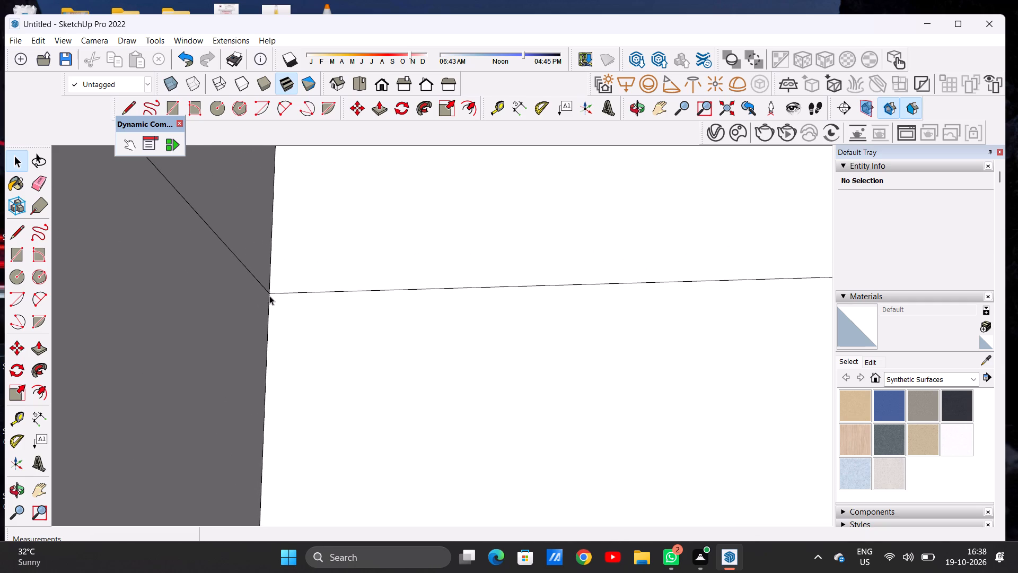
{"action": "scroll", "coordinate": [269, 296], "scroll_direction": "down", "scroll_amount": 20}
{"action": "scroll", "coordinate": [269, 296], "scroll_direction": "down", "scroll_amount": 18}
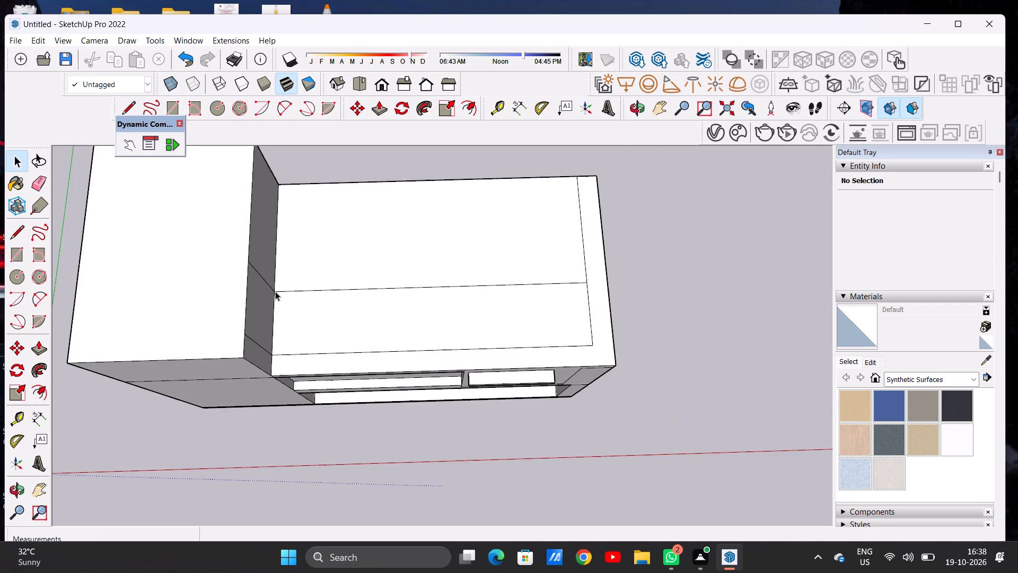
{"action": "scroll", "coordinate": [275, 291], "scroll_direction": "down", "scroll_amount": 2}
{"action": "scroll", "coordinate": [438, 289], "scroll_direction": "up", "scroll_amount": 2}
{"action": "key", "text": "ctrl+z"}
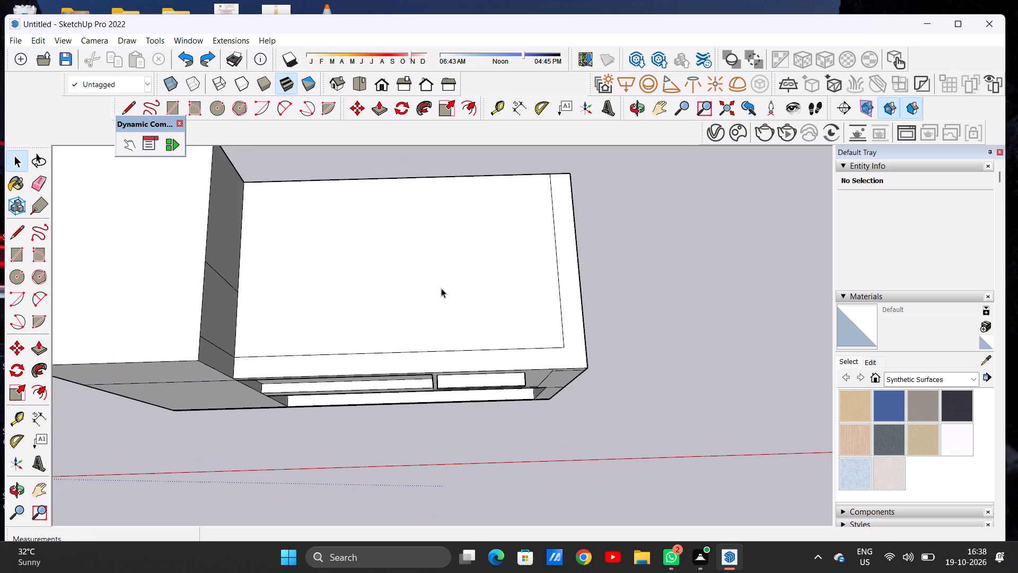
Draw a line about 33' 9" long across the roof slab from the tower wall's middle seam to the L-shaped outline's side leg.
{"action": "key", "text": "l"}
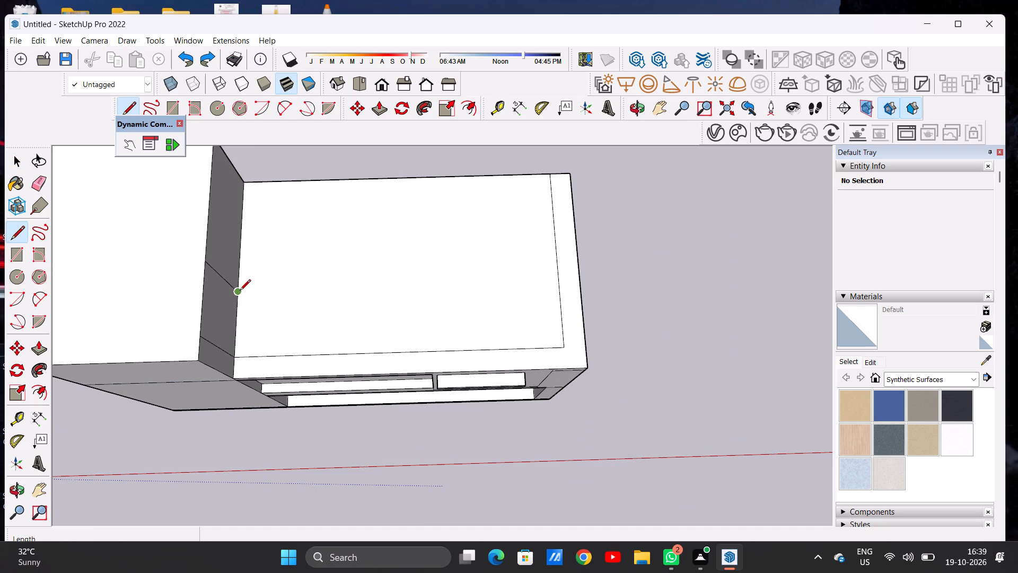
{"action": "left_click", "coordinate": [240, 291]}
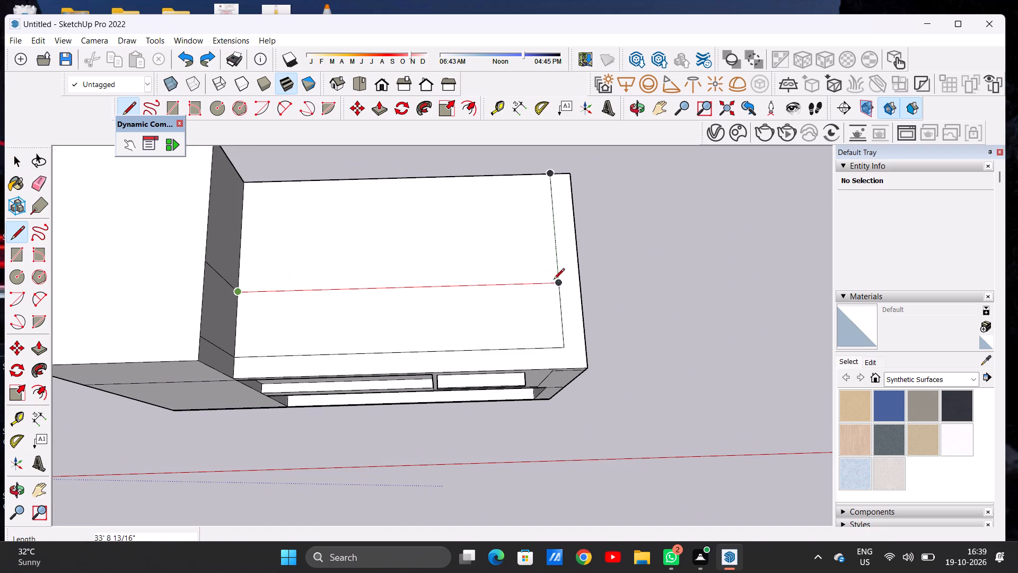
{"action": "left_click", "coordinate": [559, 281]}
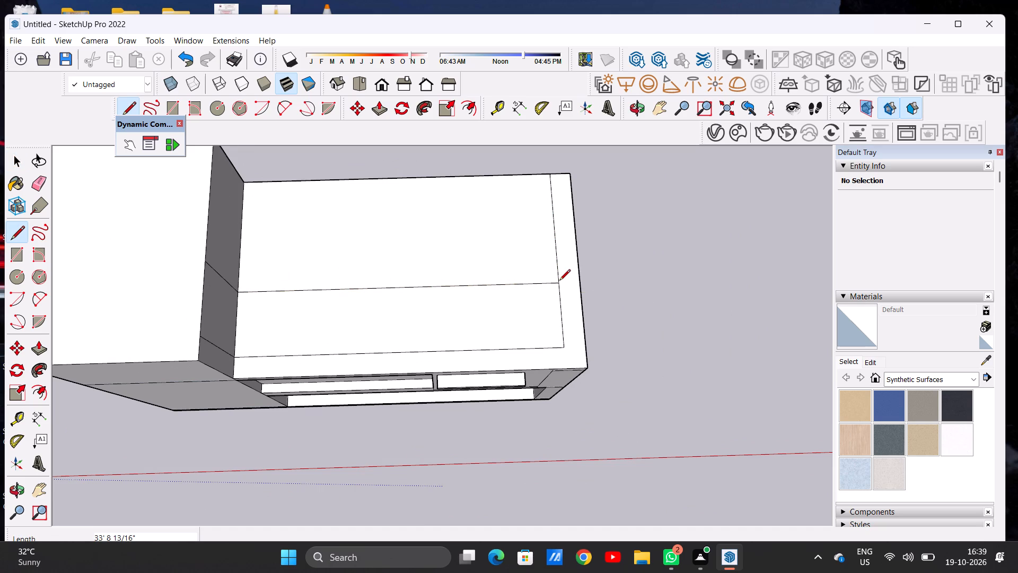
{"action": "key", "text": "space"}
Draw a line about 2' 3" long from the L-shaped outline's front corner to the roof slab's outer side edge.
{"action": "scroll", "coordinate": [459, 291], "scroll_direction": "down", "scroll_amount": 8}
{"action": "middle_click_drag", "start_coordinate": [500, 289], "coordinate": [503, 228]}
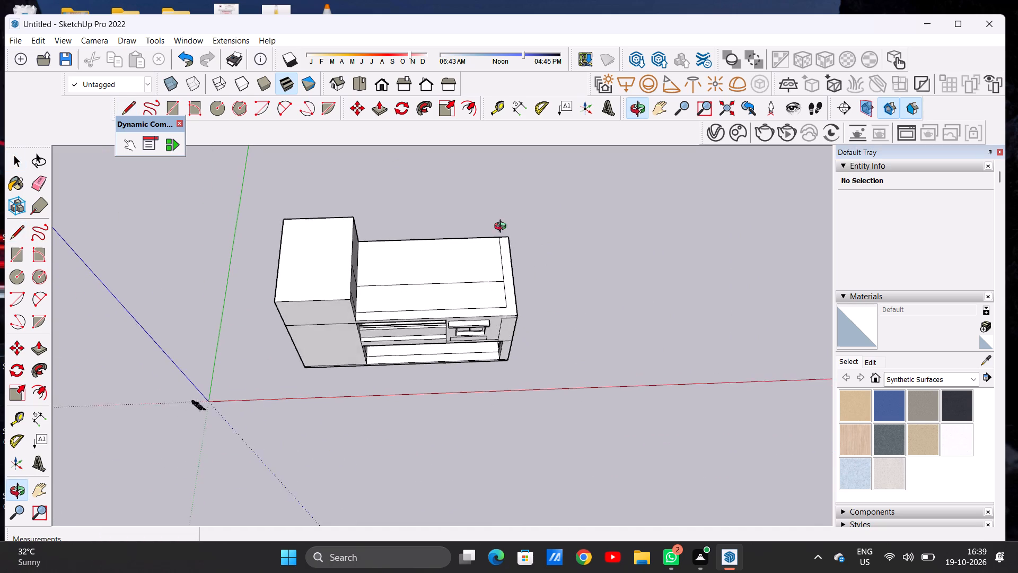
{"action": "middle_click_drag", "start_coordinate": [503, 228], "coordinate": [508, 220]}
{"action": "scroll", "coordinate": [501, 276], "scroll_direction": "up", "scroll_amount": 1}
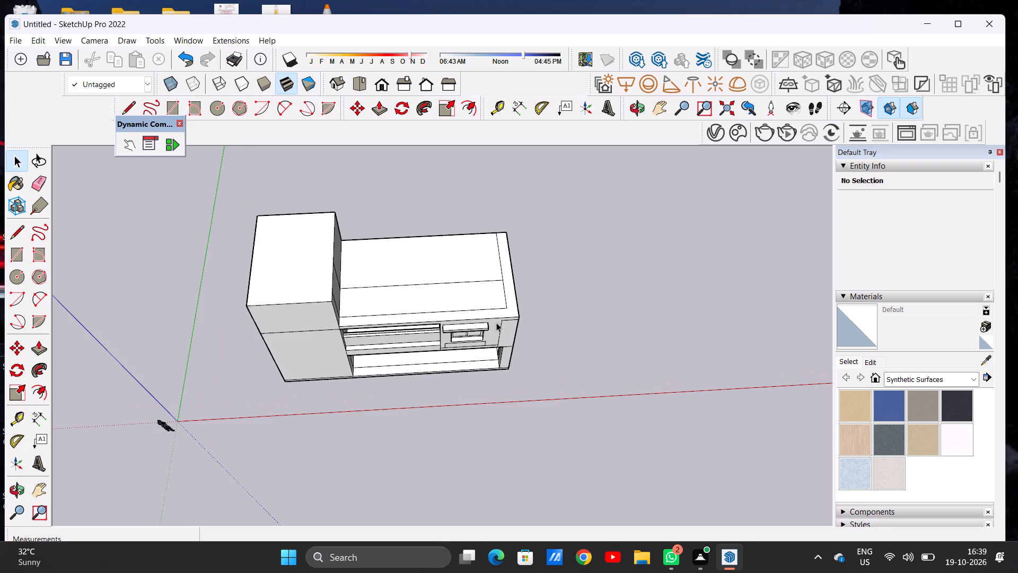
{"action": "scroll", "coordinate": [502, 315], "scroll_direction": "up", "scroll_amount": 4}
{"action": "key", "text": "l"}
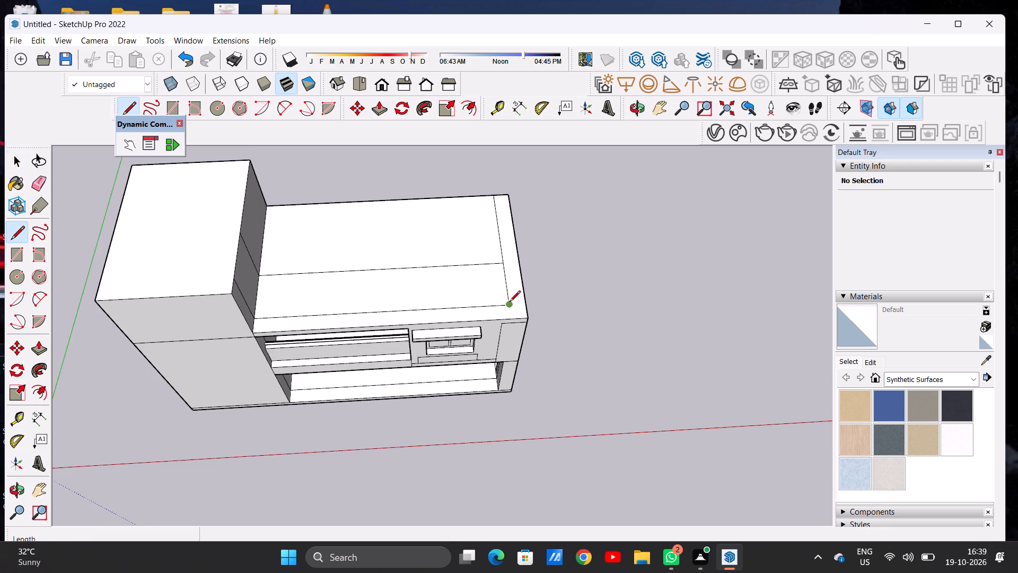
{"action": "scroll", "coordinate": [504, 303], "scroll_direction": "up", "scroll_amount": 6}
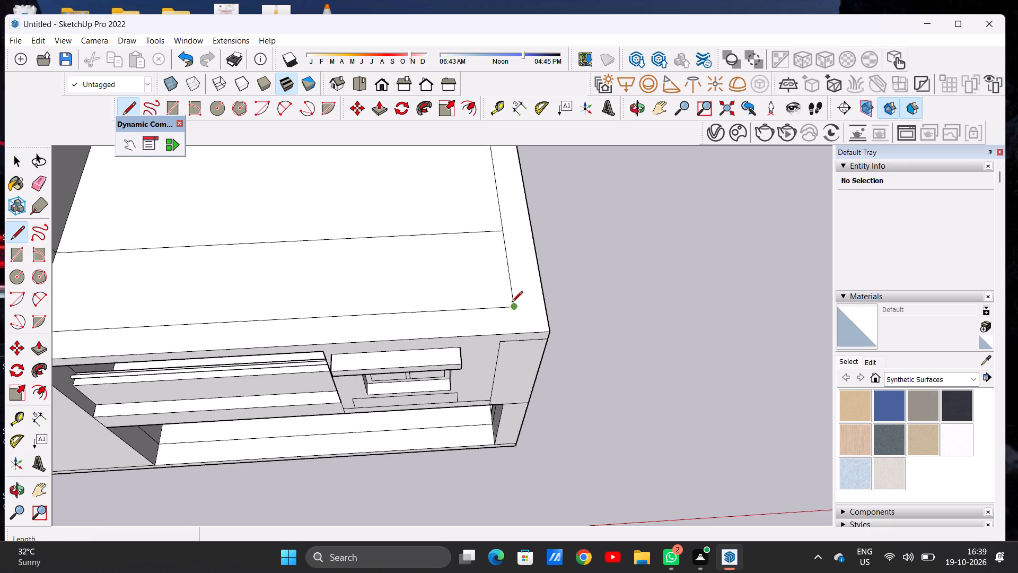
{"action": "left_click", "coordinate": [512, 303]}
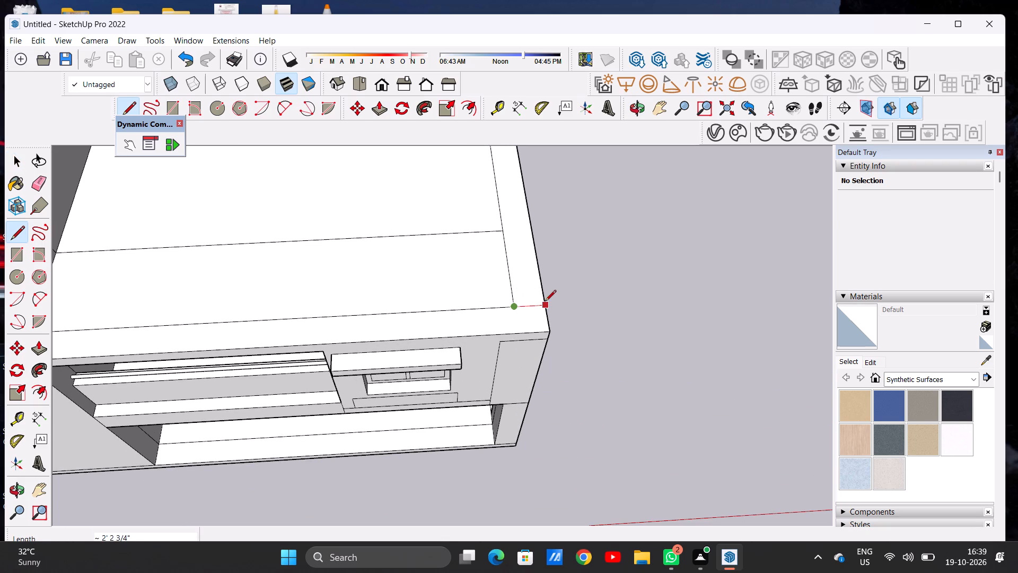
{"action": "left_click", "coordinate": [545, 304]}
{"action": "key", "text": "space"}
Push/Pull the narrow strip along the roof slab's outer side up 9', level with the tower's top.
{"action": "scroll", "coordinate": [501, 301], "scroll_direction": "down", "scroll_amount": 14}
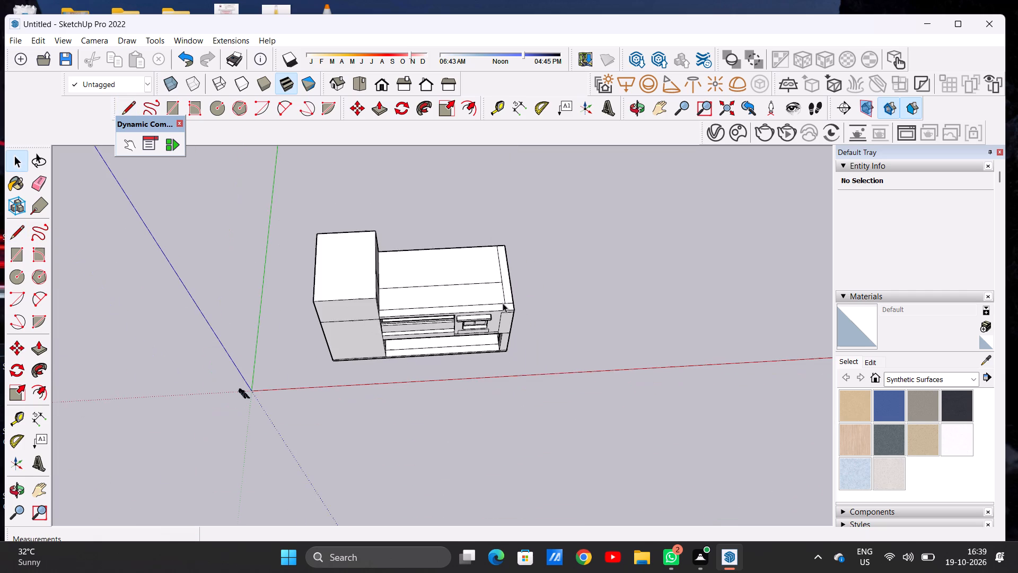
{"action": "scroll", "coordinate": [504, 292], "scroll_direction": "up", "scroll_amount": 2}
{"action": "key", "text": "p"}
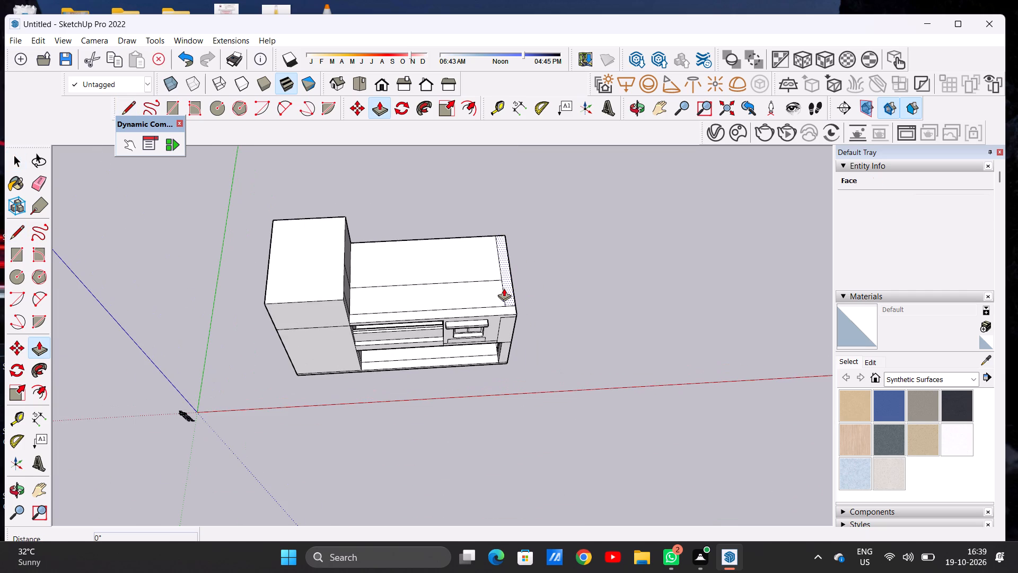
{"action": "left_click", "coordinate": [507, 288]}
{"action": "scroll", "coordinate": [514, 245], "scroll_direction": "down", "scroll_amount": 2}
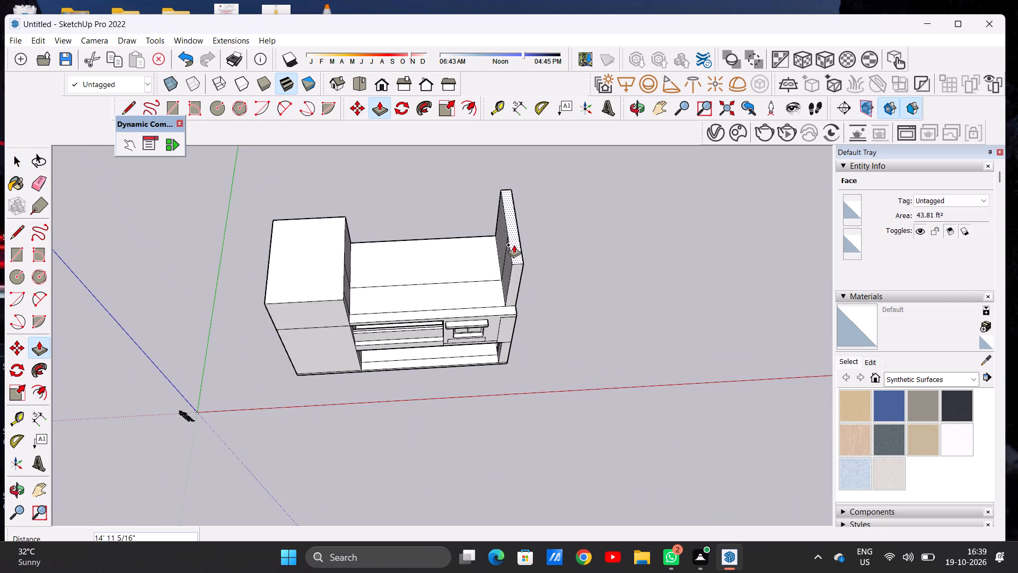
{"action": "scroll", "coordinate": [514, 245], "scroll_direction": "down", "scroll_amount": 2}
{"action": "left_click", "coordinate": [397, 280]}
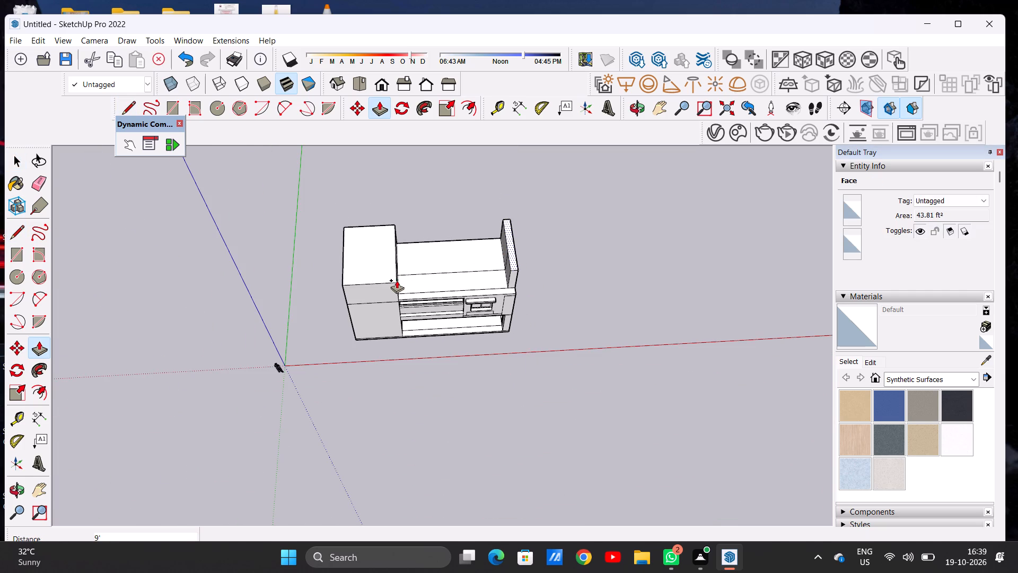
{"action": "key", "text": "space"}
Draw a line about 2' 2" long from the raised side wall's inner front corner to the roof slab's front edge.
{"action": "scroll", "coordinate": [523, 264], "scroll_direction": "down", "scroll_amount": 6}
{"action": "middle_click_drag", "start_coordinate": [520, 281], "coordinate": [520, 176]}
{"action": "scroll", "coordinate": [520, 263], "scroll_direction": "up", "scroll_amount": 8}
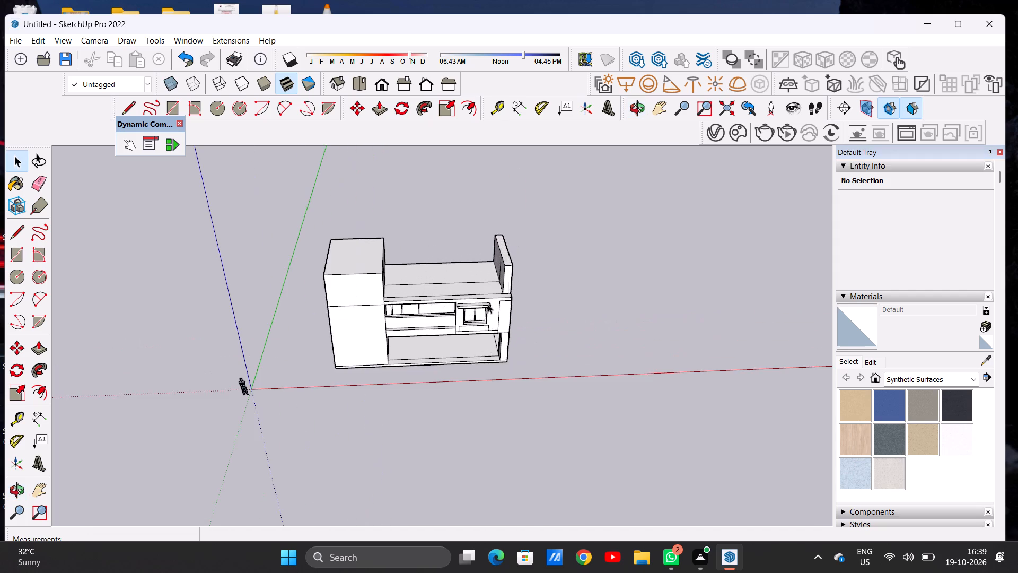
{"action": "scroll", "coordinate": [483, 297], "scroll_direction": "up", "scroll_amount": 6}
{"action": "middle_click_drag", "start_coordinate": [490, 235], "coordinate": [486, 358]}
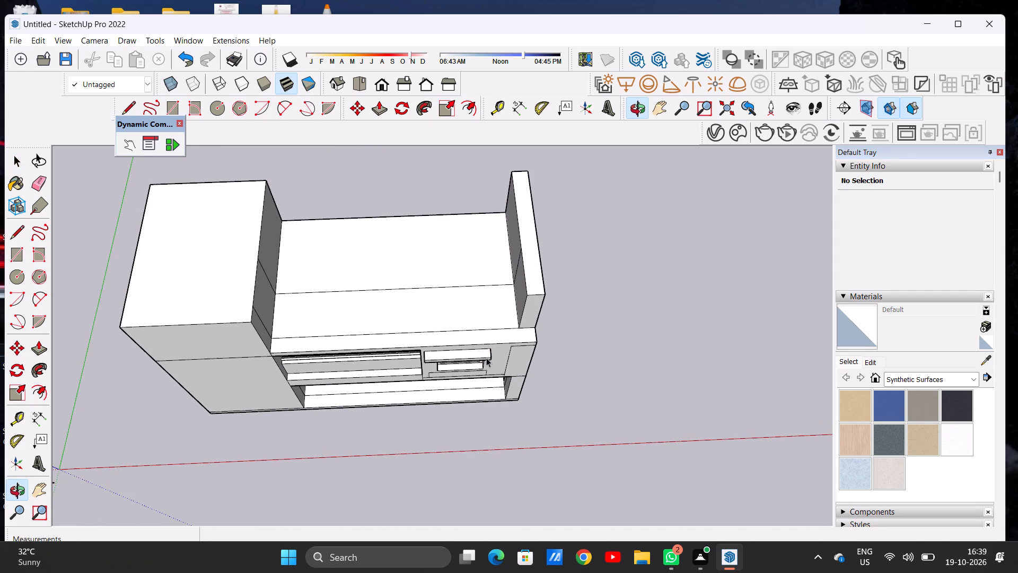
{"action": "scroll", "coordinate": [539, 328], "scroll_direction": "down", "scroll_amount": 3}
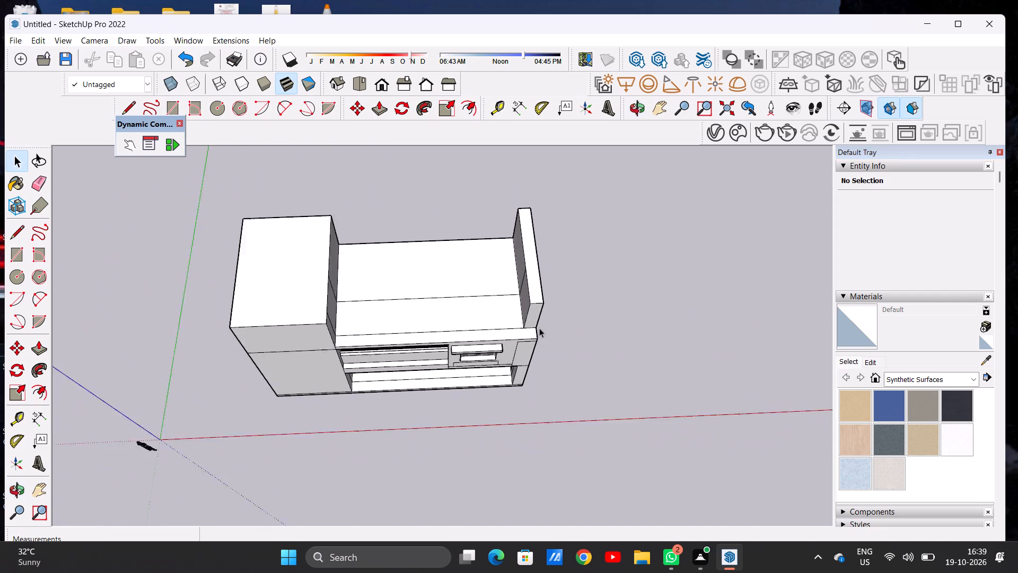
{"action": "scroll", "coordinate": [539, 328], "scroll_direction": "down", "scroll_amount": 2}
{"action": "middle_click_drag", "start_coordinate": [540, 359], "coordinate": [517, 239]}
{"action": "scroll", "coordinate": [539, 318], "scroll_direction": "up", "scroll_amount": 1}
{"action": "middle_click_drag", "start_coordinate": [539, 318], "coordinate": [358, 397]}
{"action": "scroll", "coordinate": [425, 395], "scroll_direction": "up", "scroll_amount": 2}
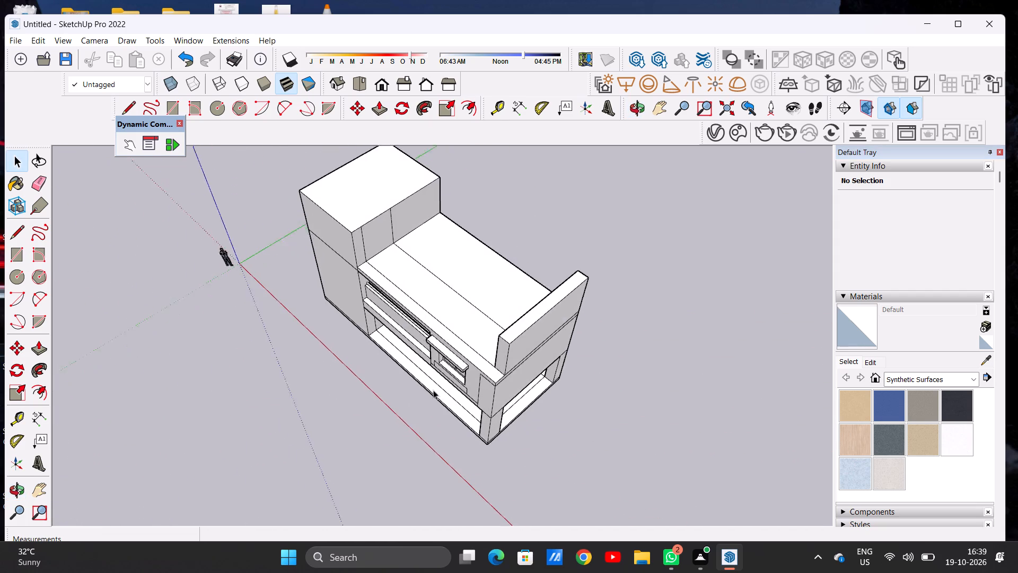
{"action": "scroll", "coordinate": [433, 390], "scroll_direction": "up", "scroll_amount": 6}
{"action": "scroll", "coordinate": [521, 360], "scroll_direction": "up", "scroll_amount": 1}
{"action": "key", "text": "l"}
{"action": "scroll", "coordinate": [568, 338], "scroll_direction": "up", "scroll_amount": 7}
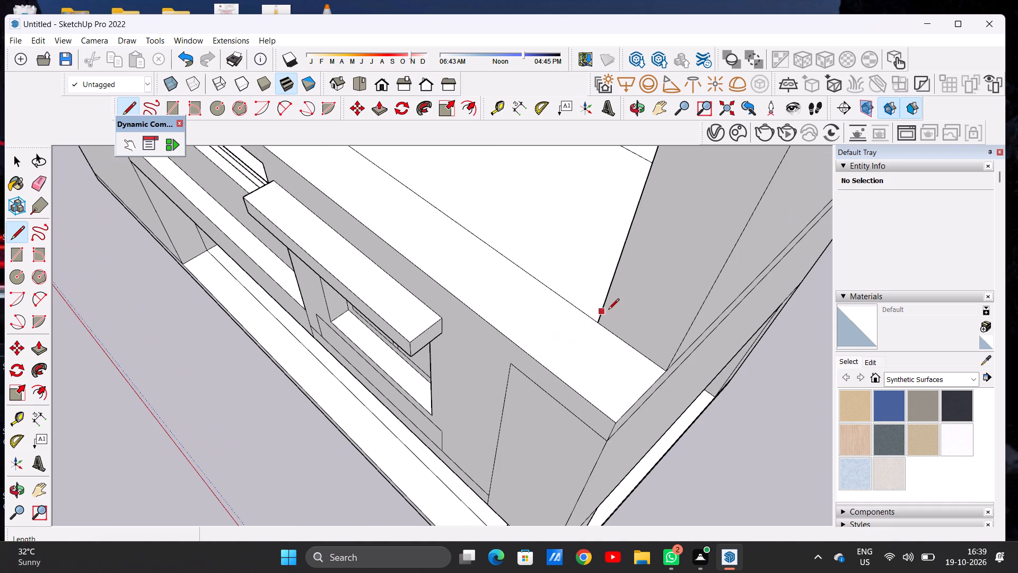
{"action": "left_click", "coordinate": [600, 319]}
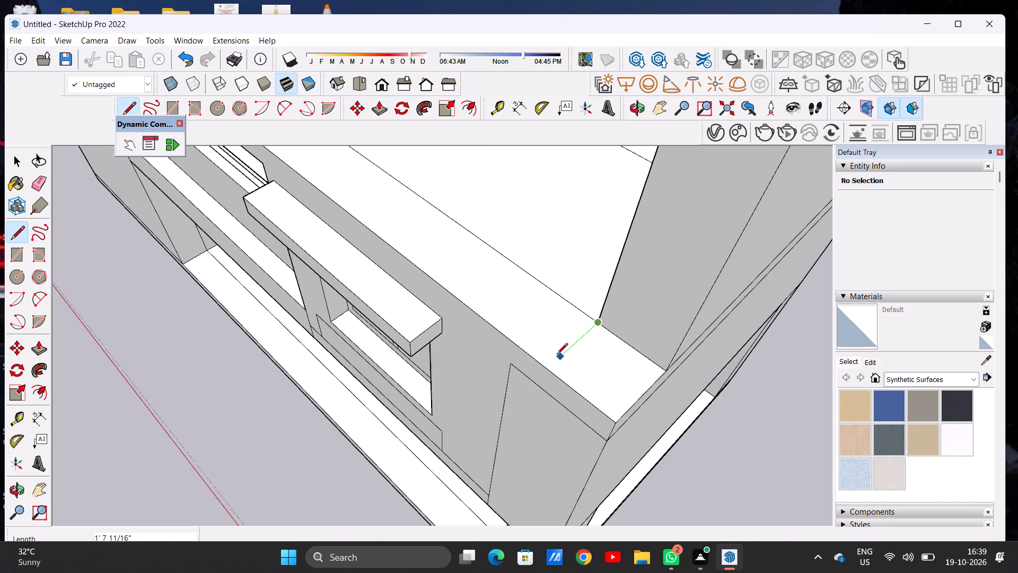
{"action": "left_click", "coordinate": [547, 367]}
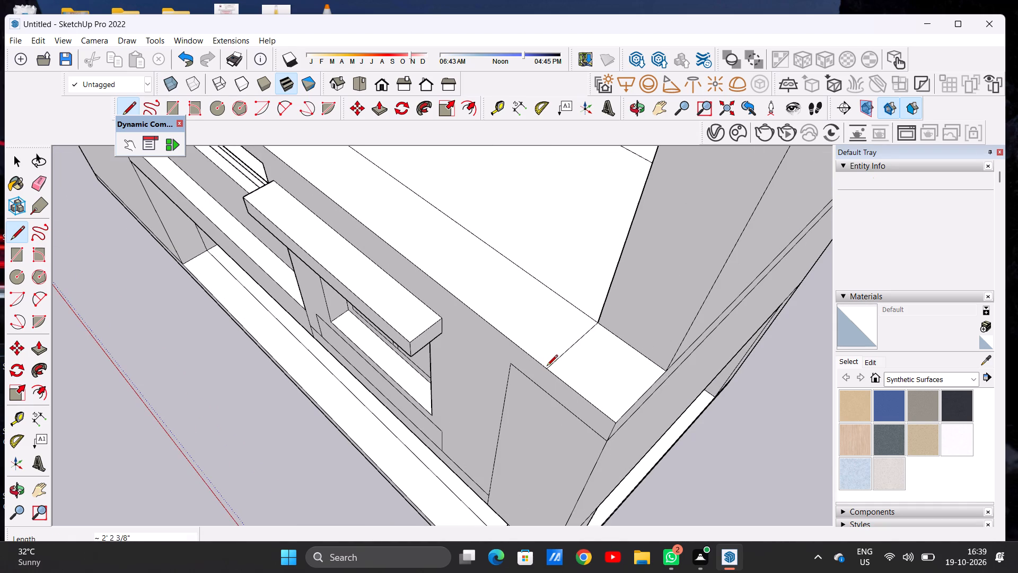
{"action": "key", "text": "space"}
Push/Pull the small corner face in front of the raised side wall up 9', flush with the wall's top.
{"action": "type", "text": "P"}
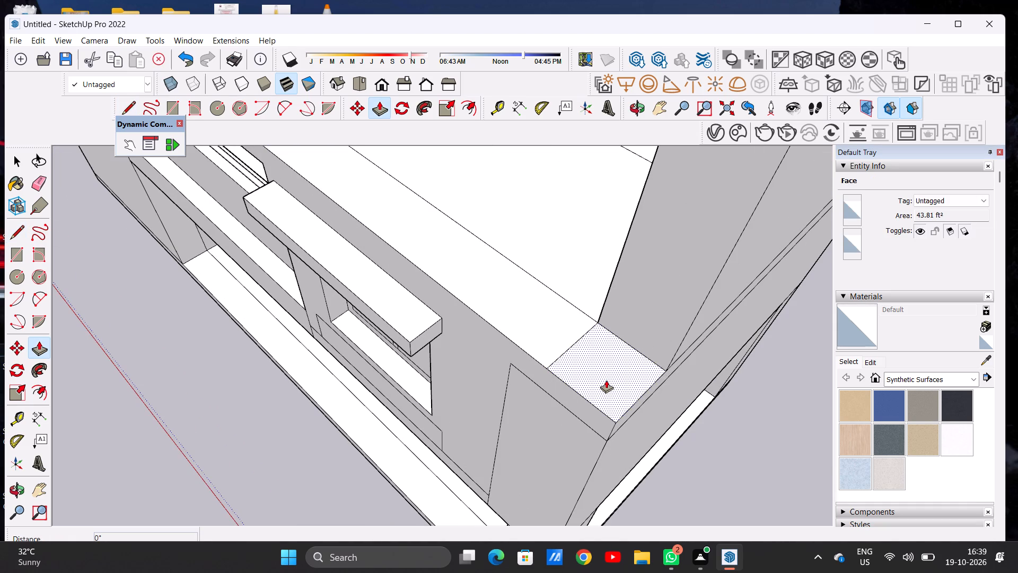
{"action": "left_click", "coordinate": [606, 380]}
{"action": "scroll", "coordinate": [597, 343], "scroll_direction": "down", "scroll_amount": 14}
{"action": "scroll", "coordinate": [597, 343], "scroll_direction": "up", "scroll_amount": 1}
{"action": "scroll", "coordinate": [597, 343], "scroll_direction": "down", "scroll_amount": 8}
{"action": "scroll", "coordinate": [618, 298], "scroll_direction": "up", "scroll_amount": 7}
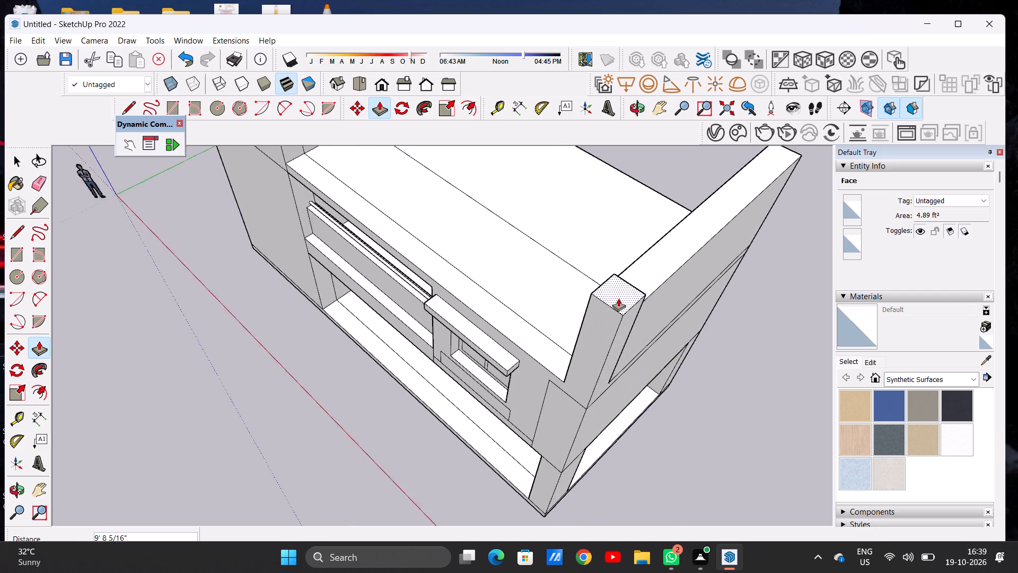
{"action": "scroll", "coordinate": [618, 298], "scroll_direction": "up", "scroll_amount": 6}
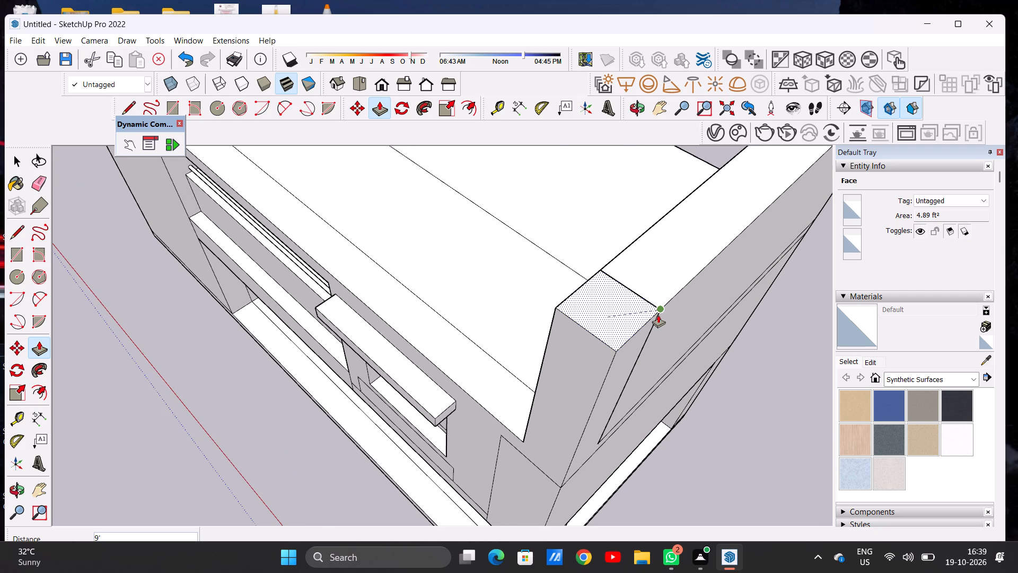
{"action": "left_click", "coordinate": [658, 311]}
{"action": "key", "text": "space"}
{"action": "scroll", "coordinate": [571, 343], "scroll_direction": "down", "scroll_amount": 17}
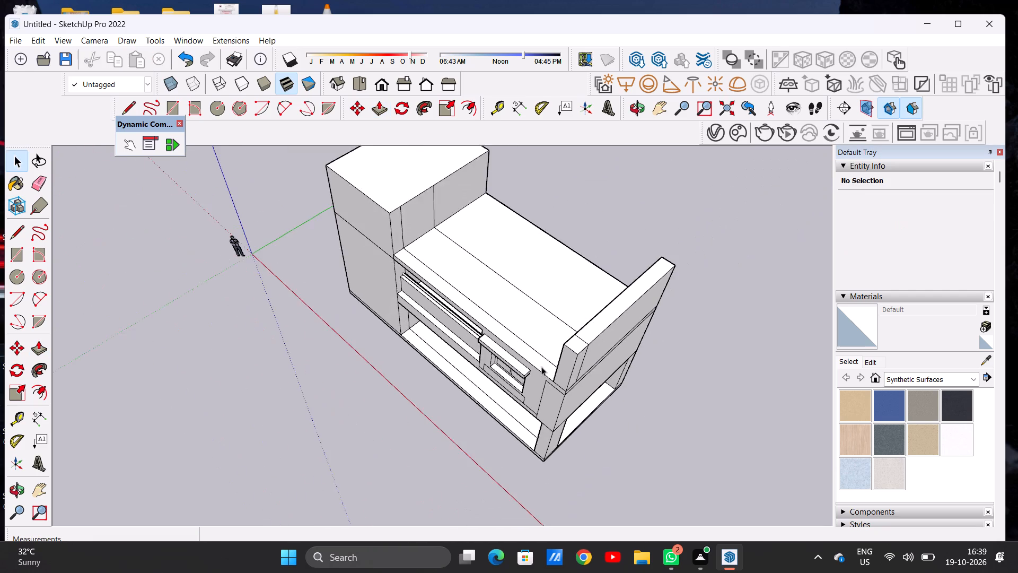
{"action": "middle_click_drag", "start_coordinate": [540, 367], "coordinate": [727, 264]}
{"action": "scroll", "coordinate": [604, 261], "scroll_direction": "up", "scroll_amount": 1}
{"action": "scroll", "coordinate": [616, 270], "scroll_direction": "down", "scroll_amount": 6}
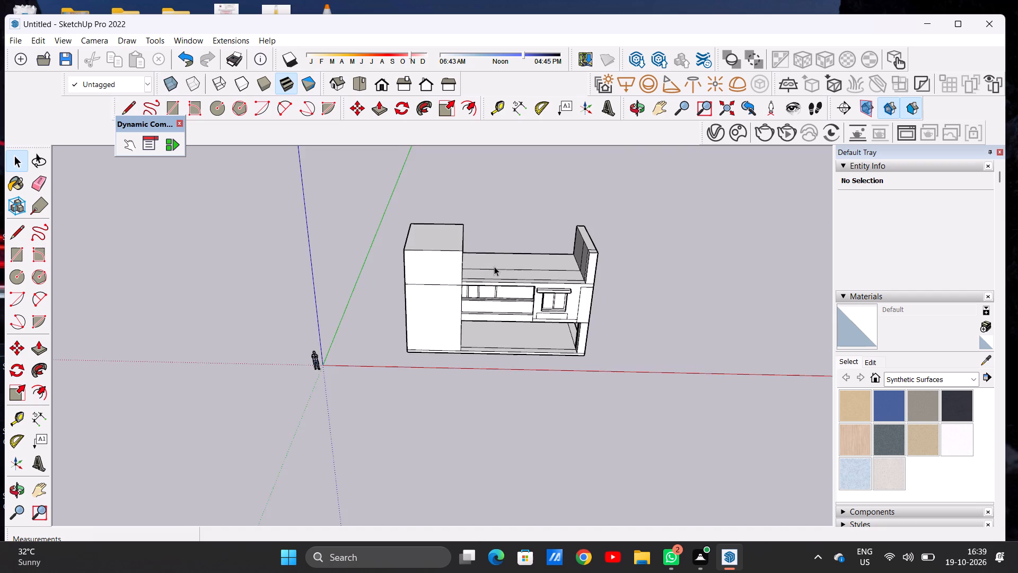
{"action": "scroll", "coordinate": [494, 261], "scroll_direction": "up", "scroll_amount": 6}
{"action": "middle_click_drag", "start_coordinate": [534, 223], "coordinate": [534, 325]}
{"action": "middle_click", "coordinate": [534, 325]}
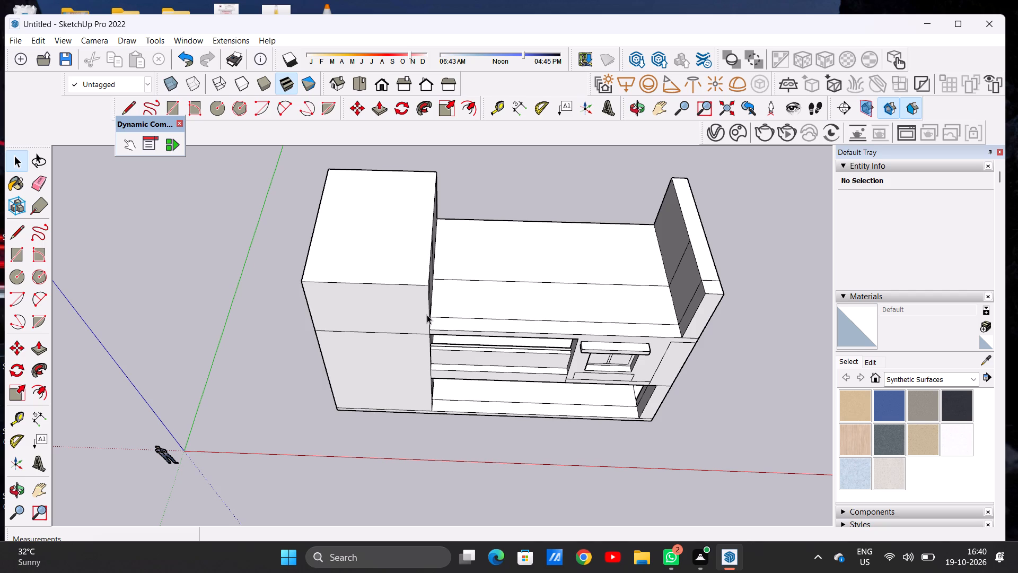
Push/Pull the rear face of the first-floor roof slab up 9', flush with the tower and side wall tops.
{"action": "scroll", "coordinate": [379, 318], "scroll_direction": "down", "scroll_amount": 7}
{"action": "scroll", "coordinate": [385, 363], "scroll_direction": "down", "scroll_amount": 19}
{"action": "scroll", "coordinate": [400, 357], "scroll_direction": "down", "scroll_amount": 2}
{"action": "scroll", "coordinate": [400, 357], "scroll_direction": "up", "scroll_amount": 1}
{"action": "scroll", "coordinate": [400, 357], "scroll_direction": "down", "scroll_amount": 6}
{"action": "scroll", "coordinate": [454, 320], "scroll_direction": "up", "scroll_amount": 7}
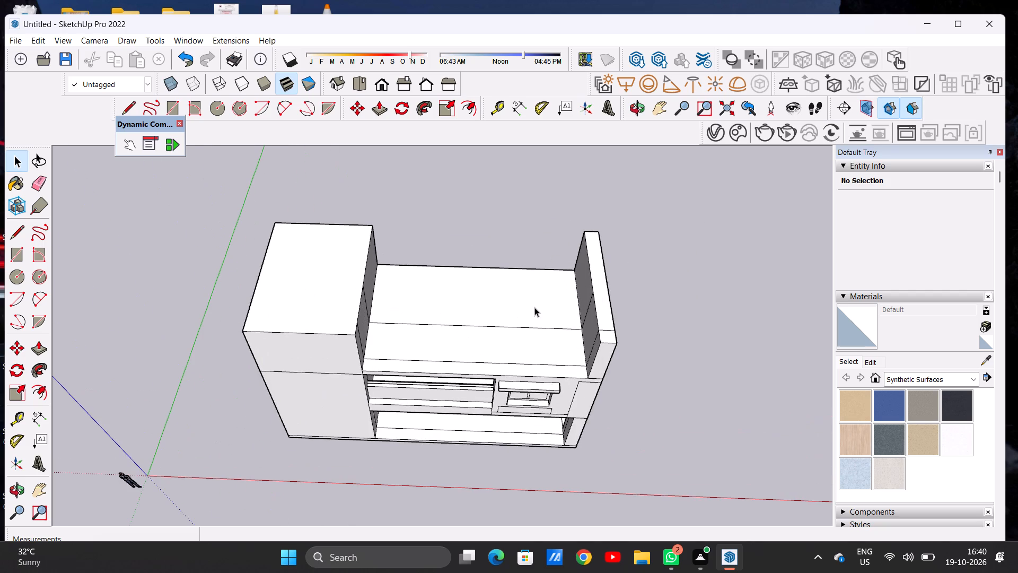
{"action": "key", "text": "p"}
{"action": "scroll", "coordinate": [545, 290], "scroll_direction": "up", "scroll_amount": 7}
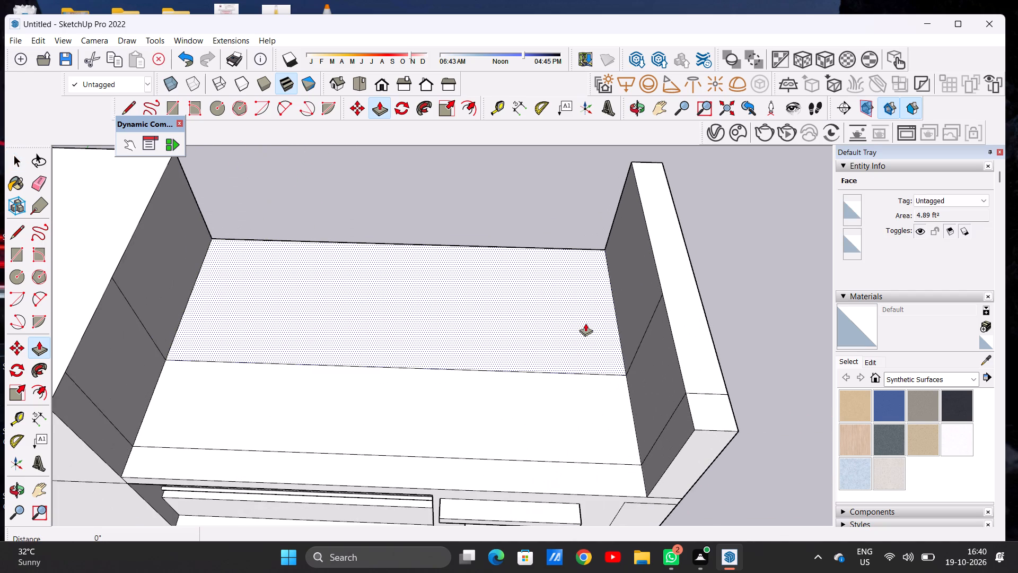
{"action": "left_click", "coordinate": [585, 323]}
{"action": "left_click", "coordinate": [665, 292]}
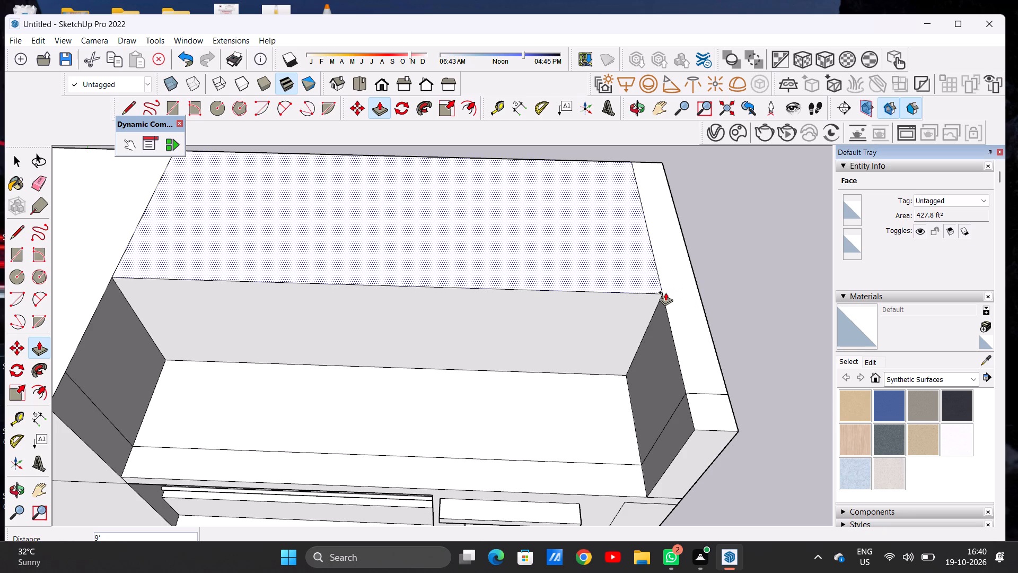
{"action": "key", "text": "space"}
Draw a door rectangle about 9' 1" wide by 8' 1" high on the upper floor's recessed front wall, beside the tower.
{"action": "scroll", "coordinate": [577, 319], "scroll_direction": "down", "scroll_amount": 14}
{"action": "middle_click_drag", "start_coordinate": [565, 335], "coordinate": [566, 223]}
{"action": "scroll", "coordinate": [493, 306], "scroll_direction": "up", "scroll_amount": 6}
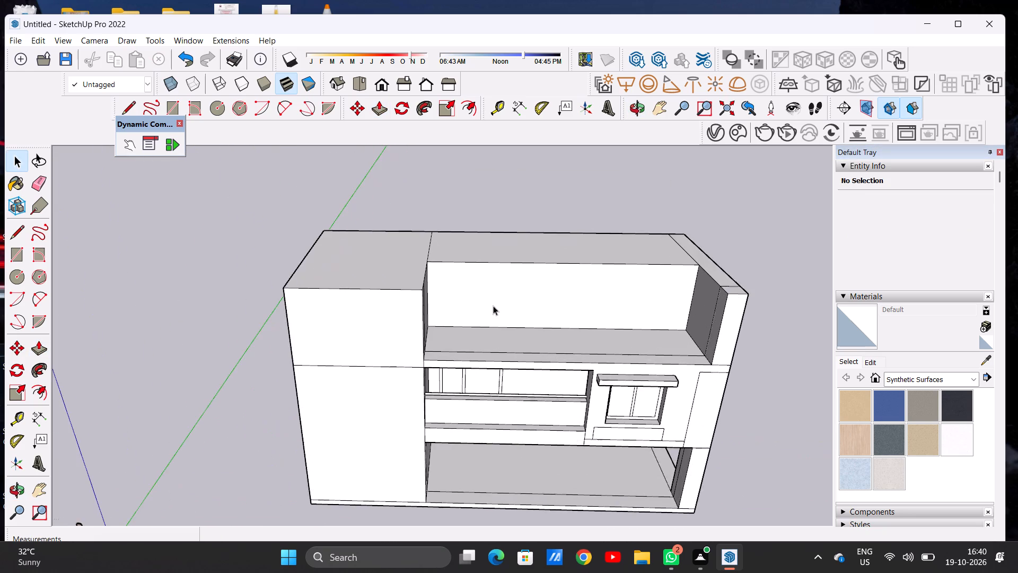
{"action": "middle_click_drag", "start_coordinate": [554, 336], "coordinate": [542, 259]}
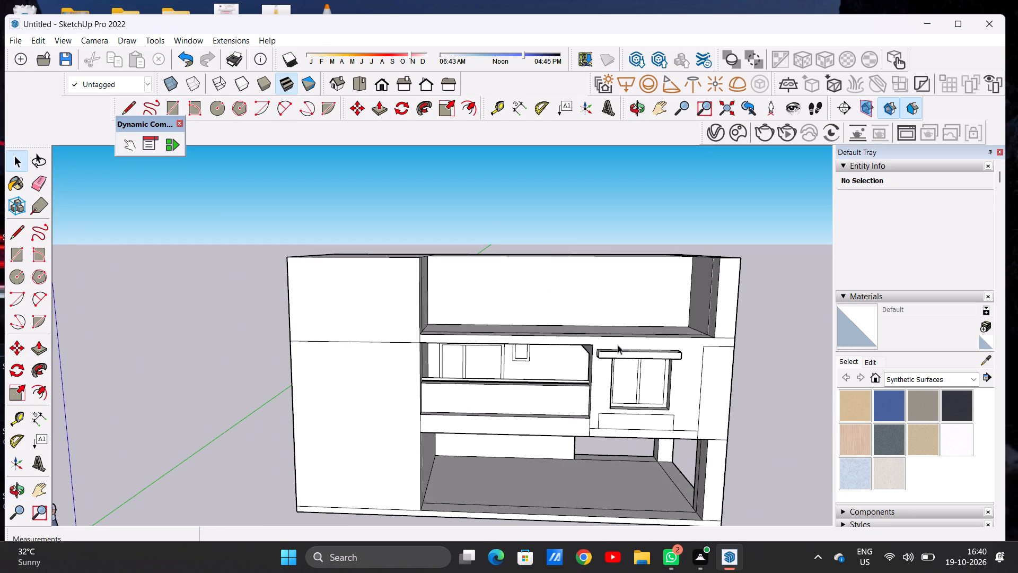
{"action": "scroll", "coordinate": [555, 310], "scroll_direction": "up", "scroll_amount": 6}
{"action": "middle_click_drag", "start_coordinate": [628, 443], "coordinate": [689, 382]}
{"action": "scroll", "coordinate": [628, 443], "scroll_direction": "up", "scroll_amount": 1}
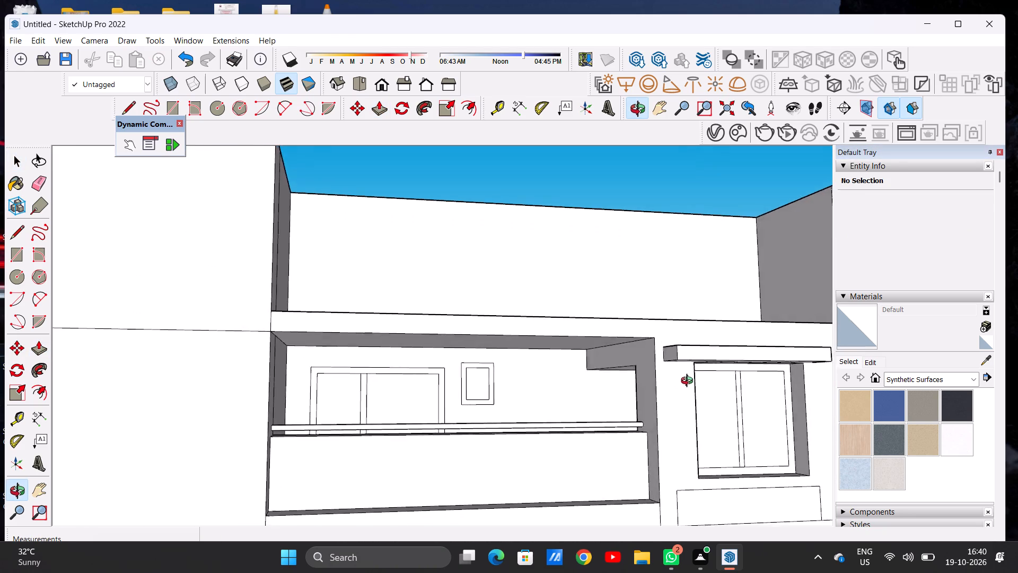
{"action": "middle_click_drag", "start_coordinate": [689, 382], "coordinate": [631, 408]}
{"action": "scroll", "coordinate": [741, 424], "scroll_direction": "down", "scroll_amount": 16}
{"action": "scroll", "coordinate": [688, 382], "scroll_direction": "up", "scroll_amount": 6}
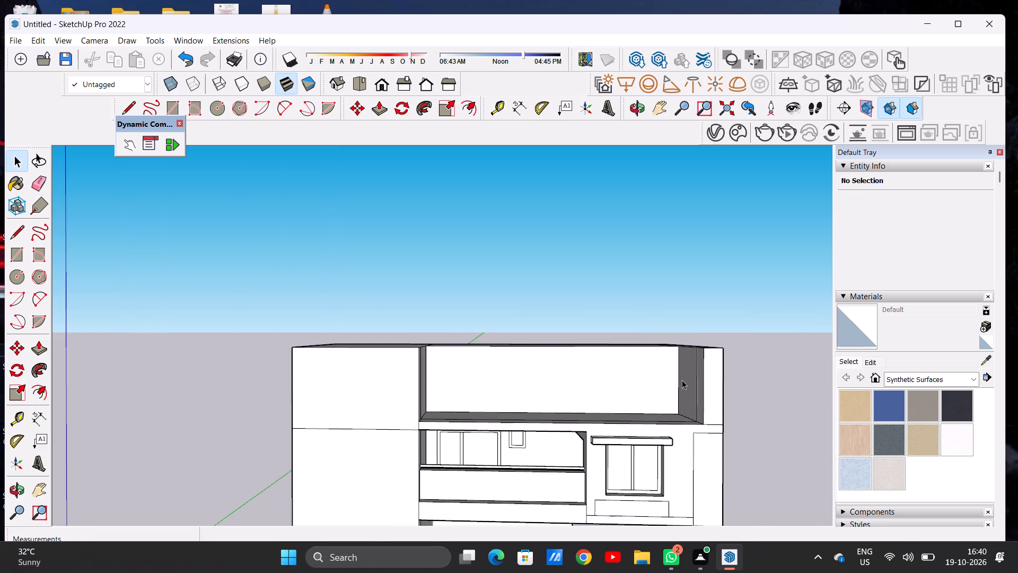
{"action": "middle_click_drag", "start_coordinate": [595, 368], "coordinate": [602, 355]}
{"action": "scroll", "coordinate": [478, 397], "scroll_direction": "up", "scroll_amount": 3}
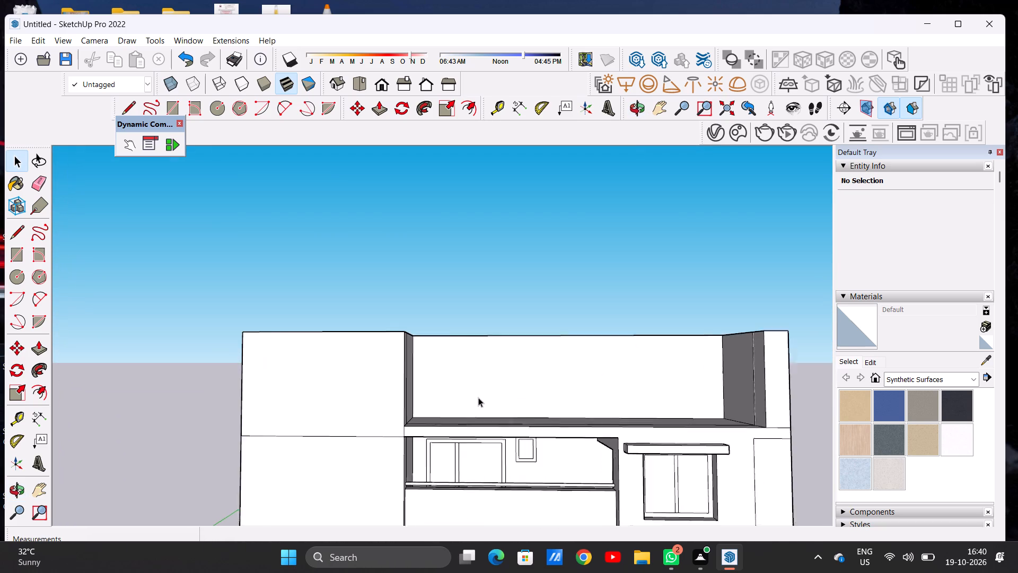
{"action": "scroll", "coordinate": [478, 397], "scroll_direction": "up", "scroll_amount": 1}
{"action": "key", "text": "r"}
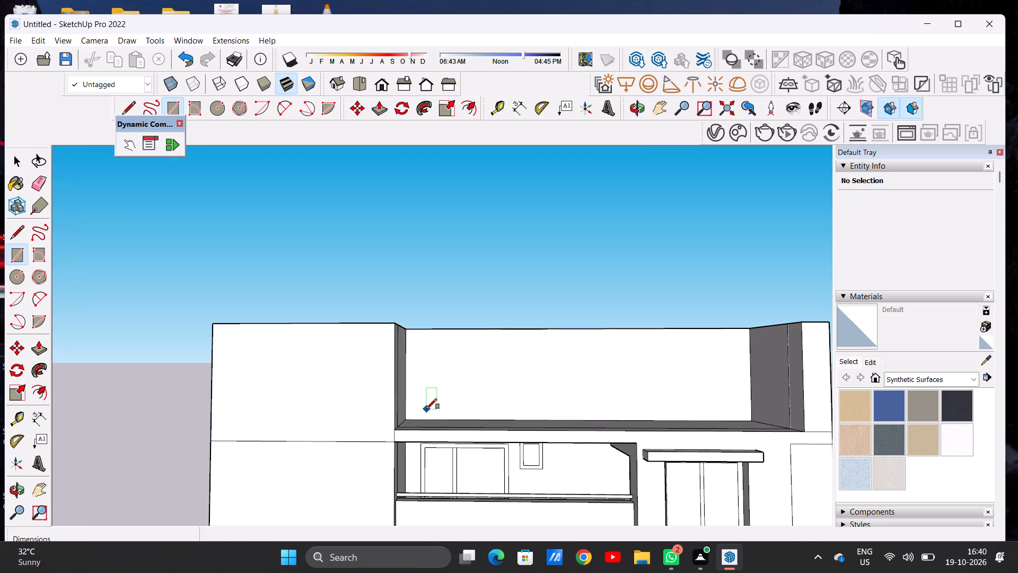
{"action": "left_click", "coordinate": [420, 418]}
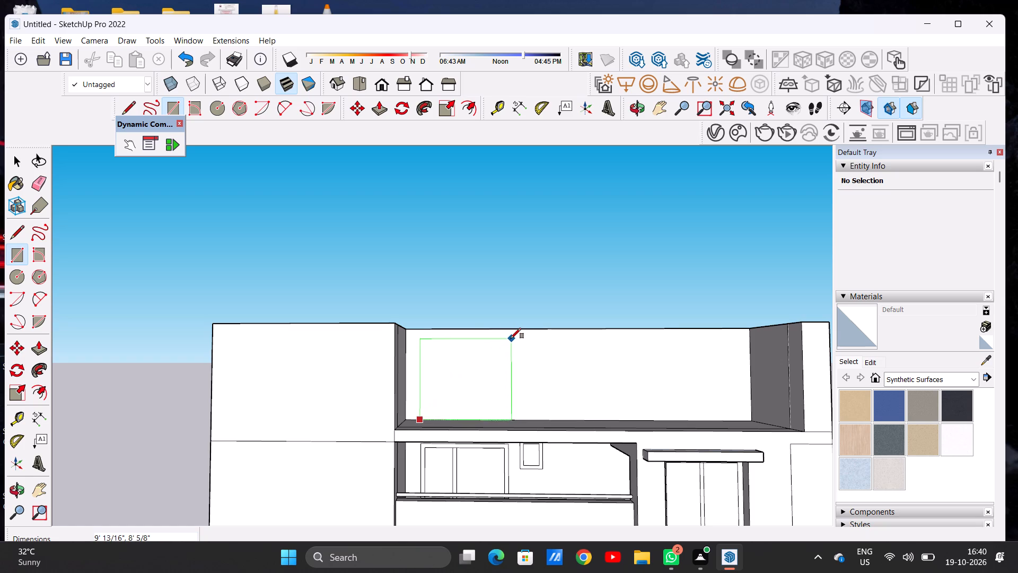
{"action": "left_click", "coordinate": [511, 338]}
{"action": "key", "text": "space"}
Offset the upper-floor door rectangle inward by about 4 5/8" for its frame.
{"action": "scroll", "coordinate": [485, 389], "scroll_direction": "up", "scroll_amount": 6}
{"action": "middle_click_drag", "start_coordinate": [494, 363], "coordinate": [490, 403]}
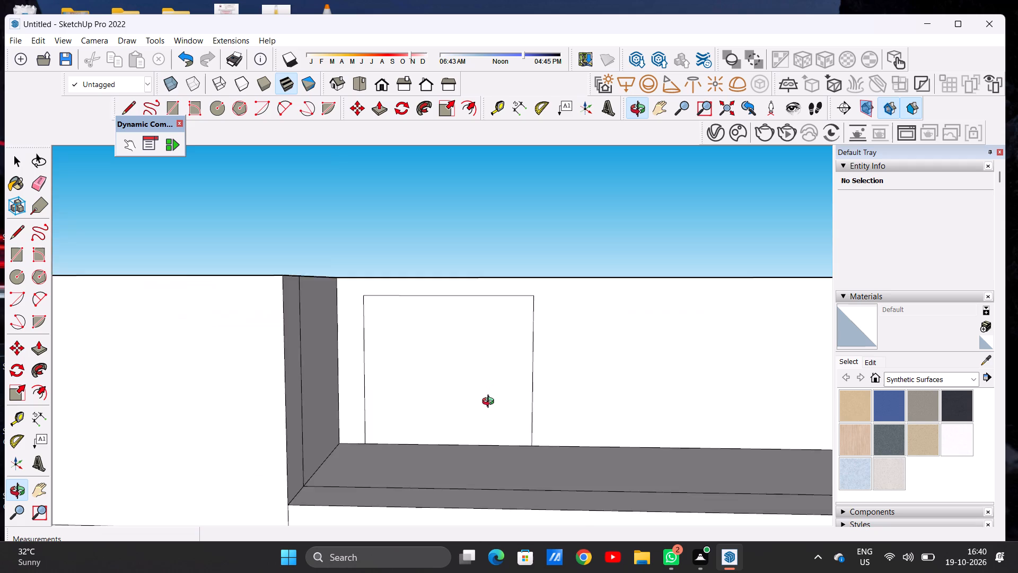
{"action": "middle_click_drag", "start_coordinate": [490, 403], "coordinate": [485, 403]}
{"action": "scroll", "coordinate": [522, 393], "scroll_direction": "down", "scroll_amount": 6}
{"action": "scroll", "coordinate": [461, 408], "scroll_direction": "up", "scroll_amount": 2}
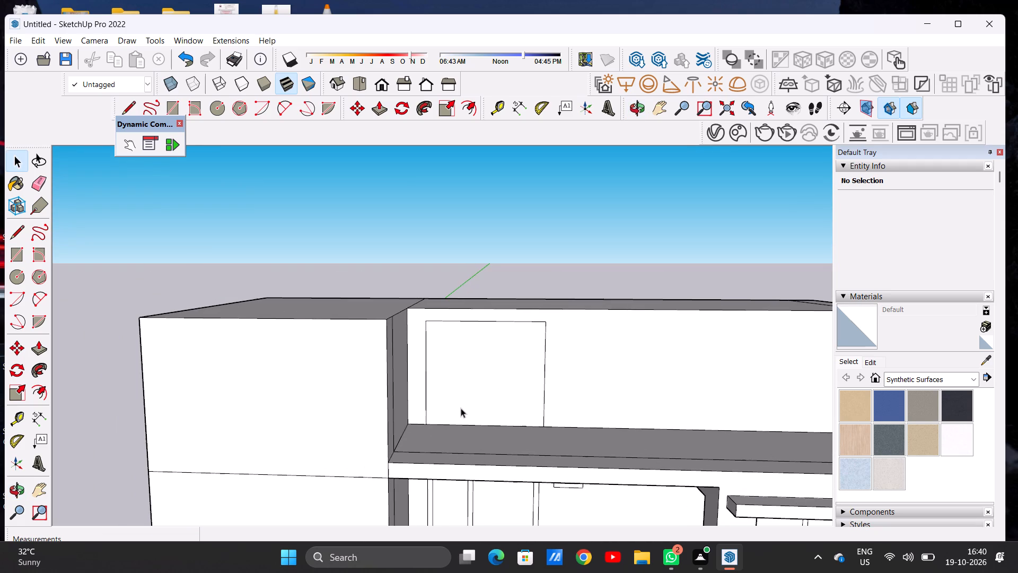
{"action": "type", "text": "OF"}
{"action": "left_click", "coordinate": [475, 328]}
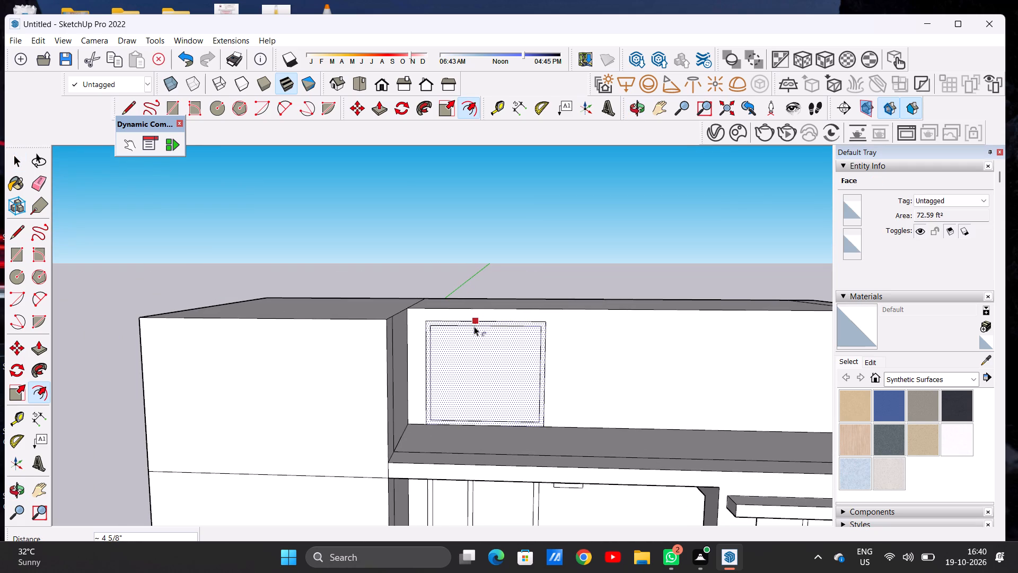
{"action": "left_click", "coordinate": [474, 326]}
{"action": "key", "text": "space"}
Draw two closely spaced vertical lines about 7' 3" long inside the door frame, nearer the tower, as a mullion.
{"action": "key", "text": "l"}
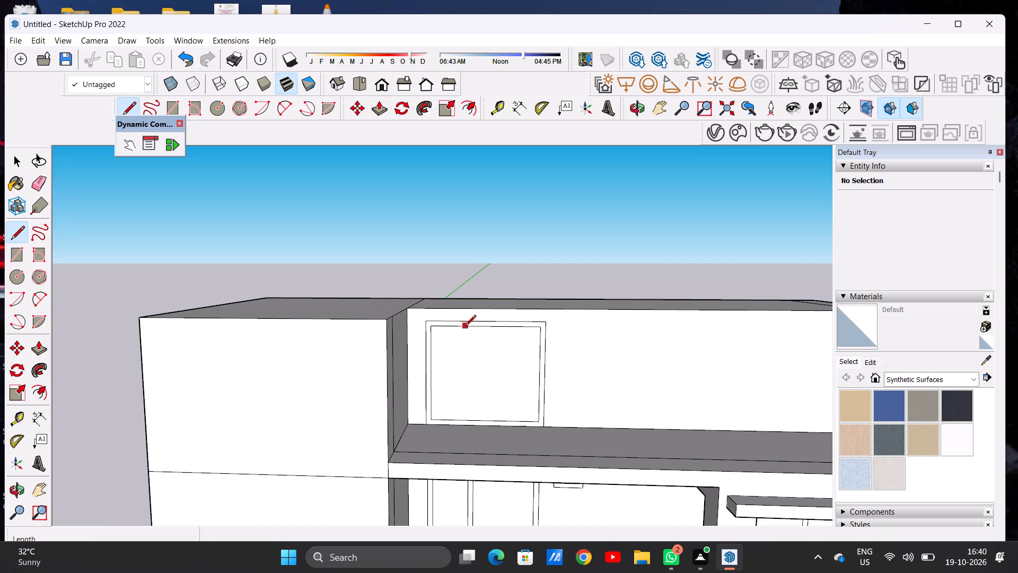
{"action": "left_click", "coordinate": [465, 327]}
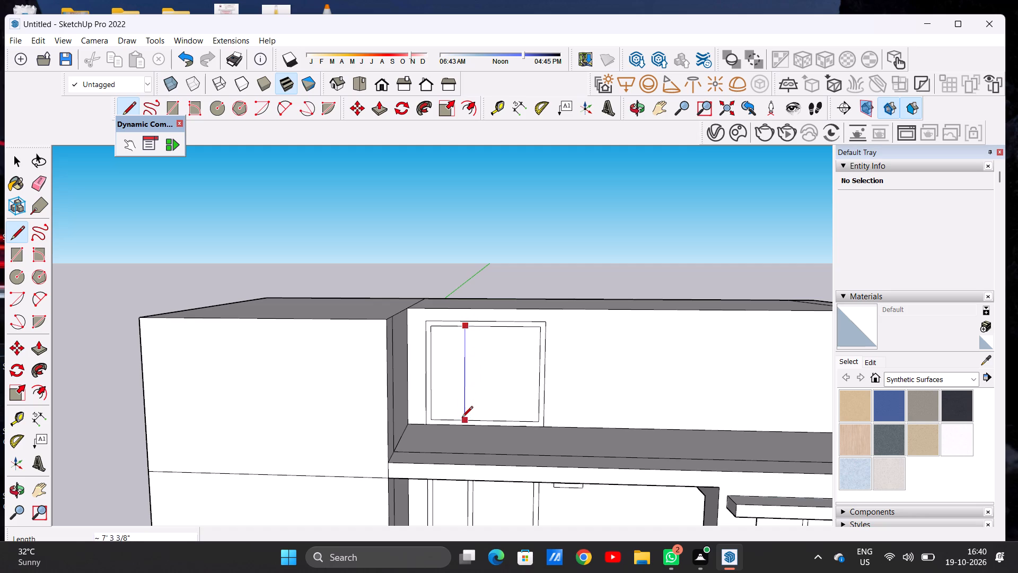
{"action": "left_click", "coordinate": [462, 419]}
{"action": "scroll", "coordinate": [469, 341], "scroll_direction": "up", "scroll_amount": 7}
{"action": "left_click", "coordinate": [470, 308]}
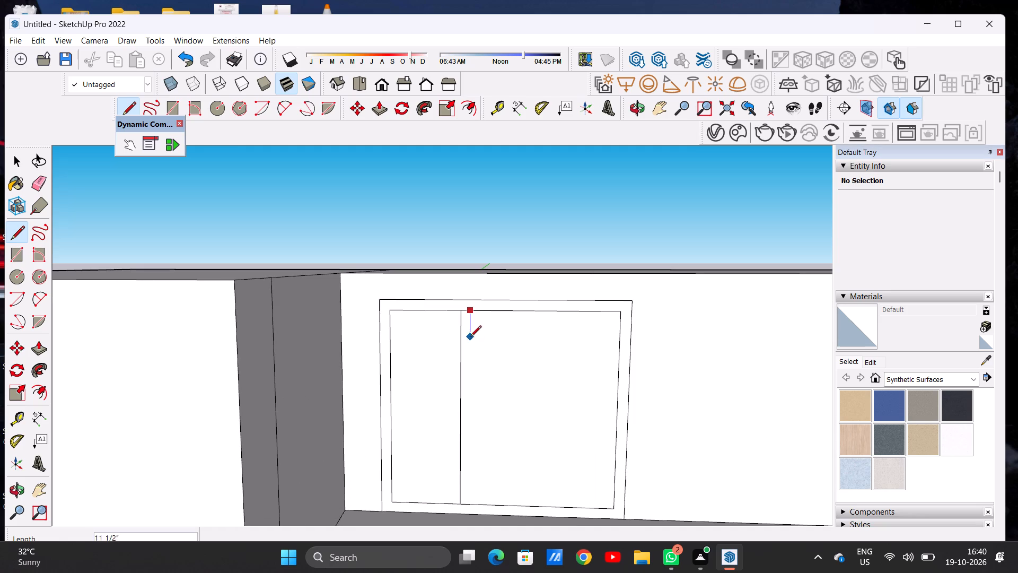
{"action": "scroll", "coordinate": [471, 333], "scroll_direction": "down", "scroll_amount": 9}
{"action": "scroll", "coordinate": [478, 400], "scroll_direction": "up", "scroll_amount": 6}
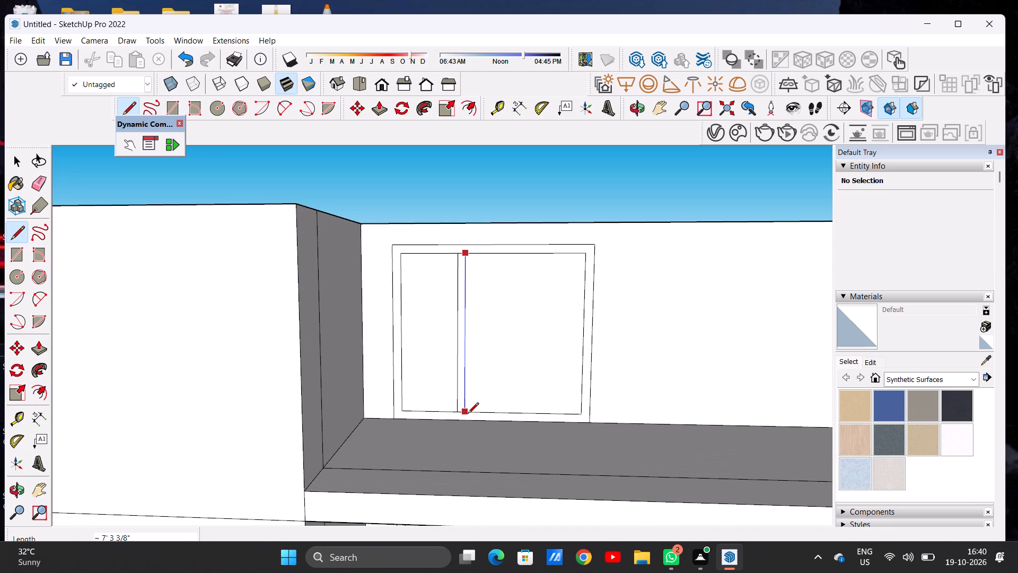
{"action": "left_click", "coordinate": [468, 414]}
{"action": "key", "text": "space"}
In front view, draw a small window rectangle about 3' 9" high by 2' 7" wide on the upper-floor wall beside the door.
{"action": "scroll", "coordinate": [469, 385], "scroll_direction": "down", "scroll_amount": 14}
{"action": "scroll", "coordinate": [459, 364], "scroll_direction": "up", "scroll_amount": 3}
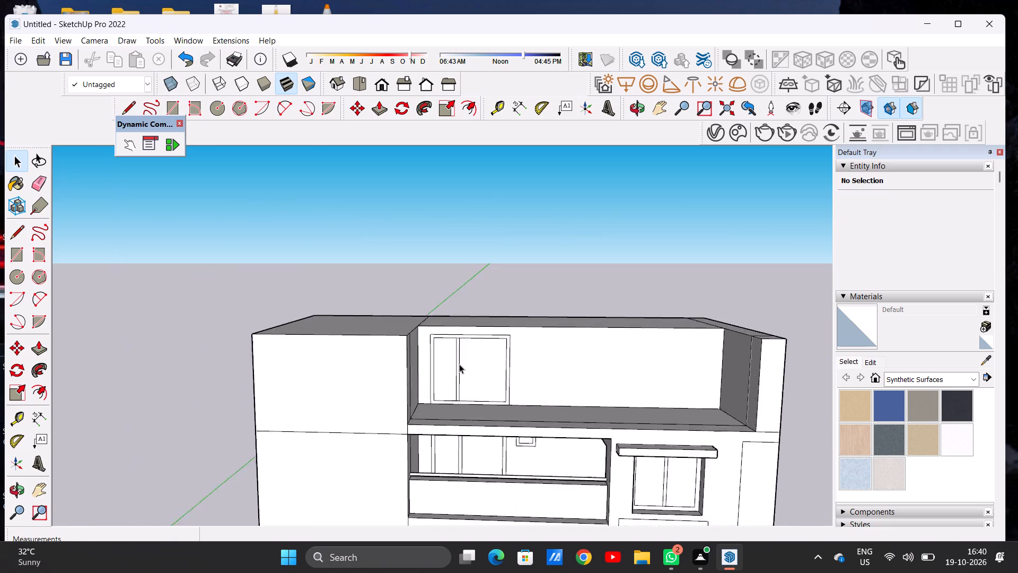
{"action": "scroll", "coordinate": [459, 364], "scroll_direction": "up", "scroll_amount": 5}
{"action": "scroll", "coordinate": [422, 373], "scroll_direction": "down", "scroll_amount": 14}
{"action": "scroll", "coordinate": [450, 381], "scroll_direction": "up", "scroll_amount": 4}
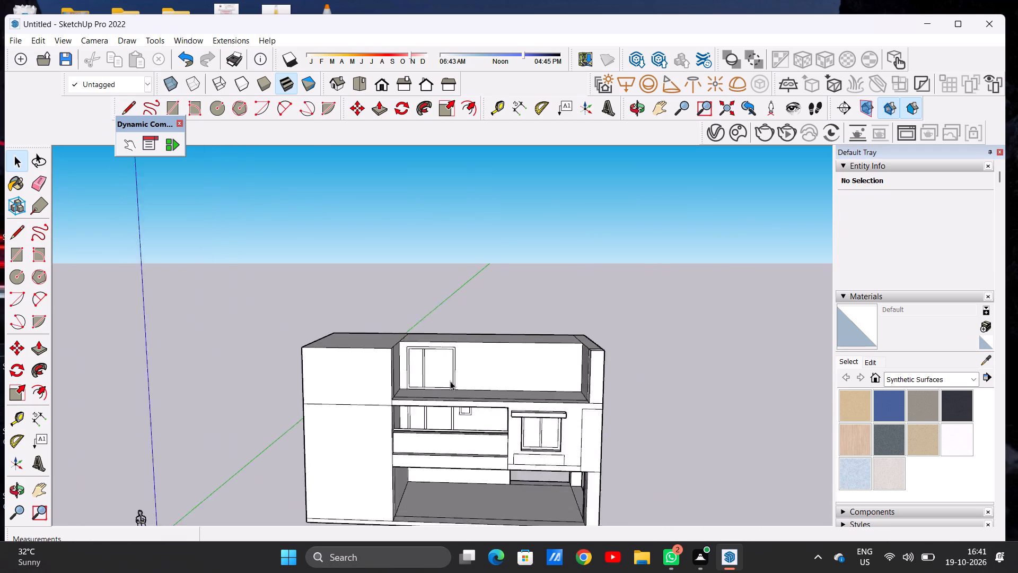
{"action": "scroll", "coordinate": [450, 381], "scroll_direction": "up", "scroll_amount": 2}
{"action": "middle_click_drag", "start_coordinate": [461, 388], "coordinate": [459, 376]}
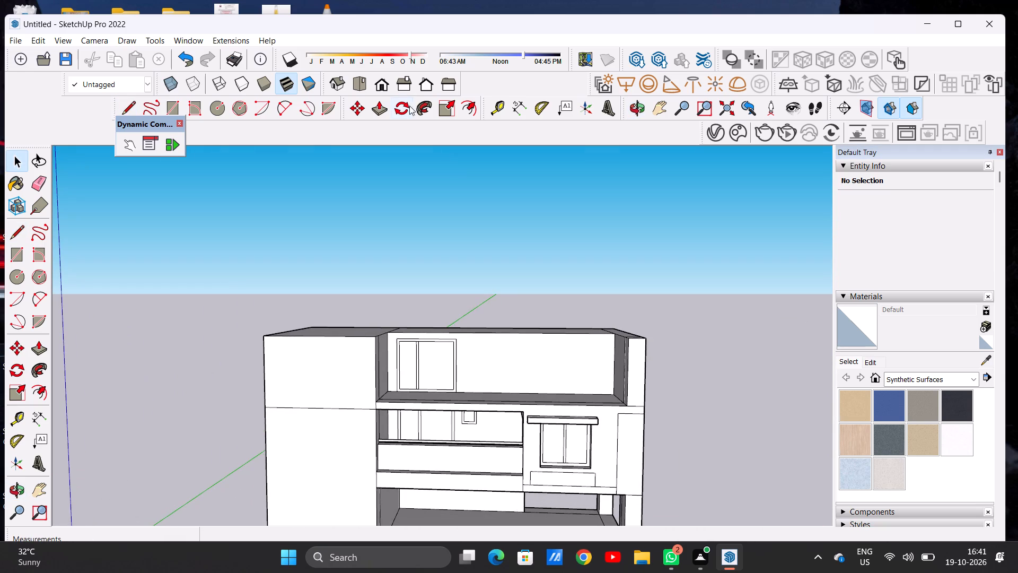
{"action": "left_click", "coordinate": [383, 85]}
{"action": "scroll", "coordinate": [457, 246], "scroll_direction": "up", "scroll_amount": 6}
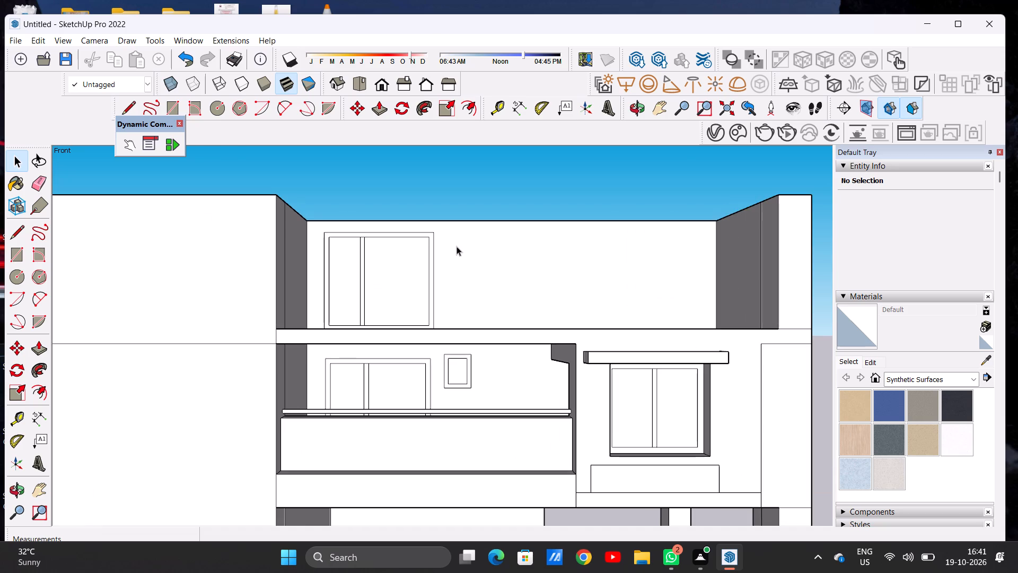
{"action": "key", "text": "r"}
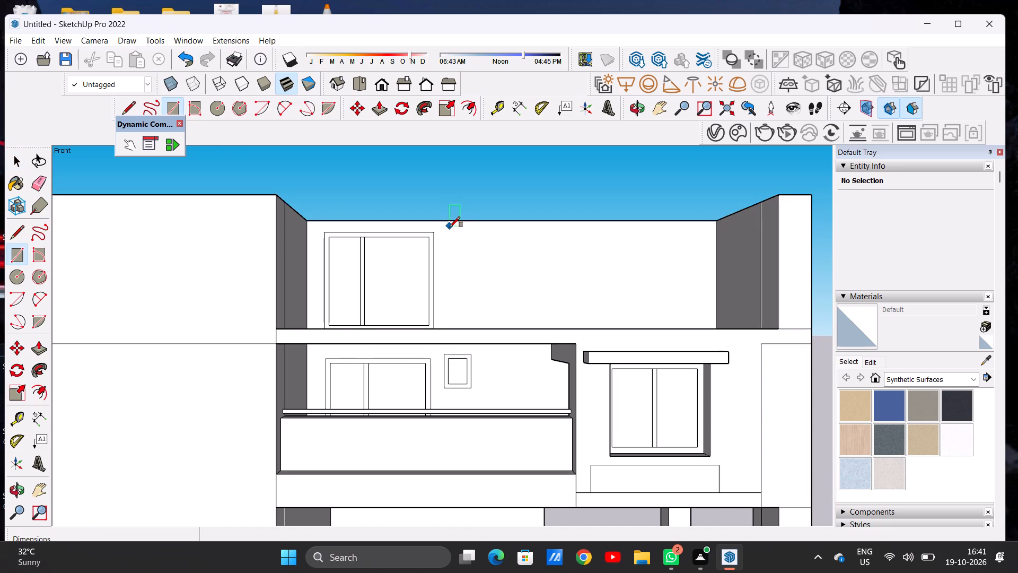
{"action": "left_click", "coordinate": [450, 230]}
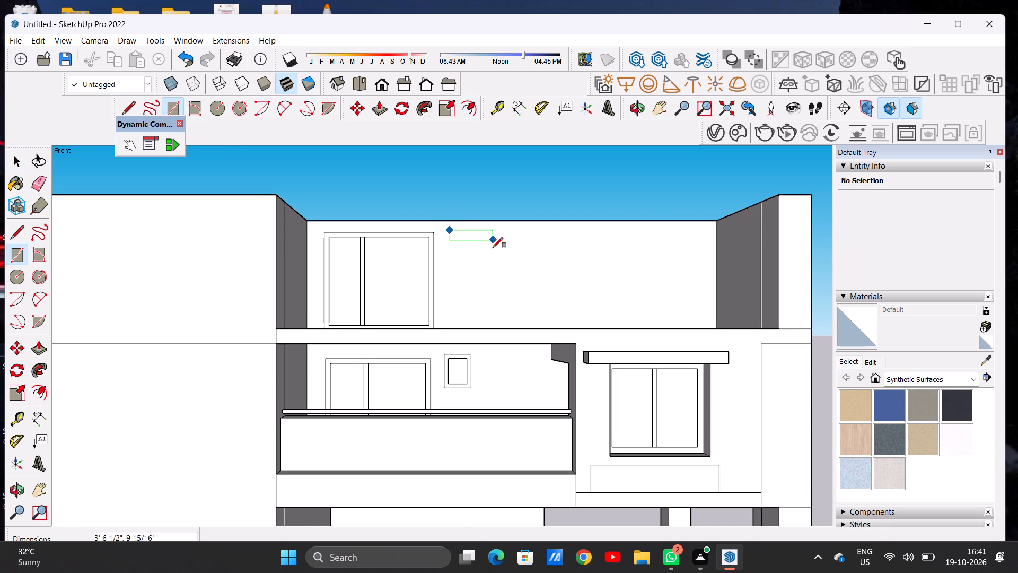
{"action": "left_click", "coordinate": [482, 276]}
{"action": "key", "text": "space"}
Offset the small upper-floor window rectangle inward by about 4 3/4" for its frame.
{"action": "type", "text": "OF"}
{"action": "left_click", "coordinate": [453, 235]}
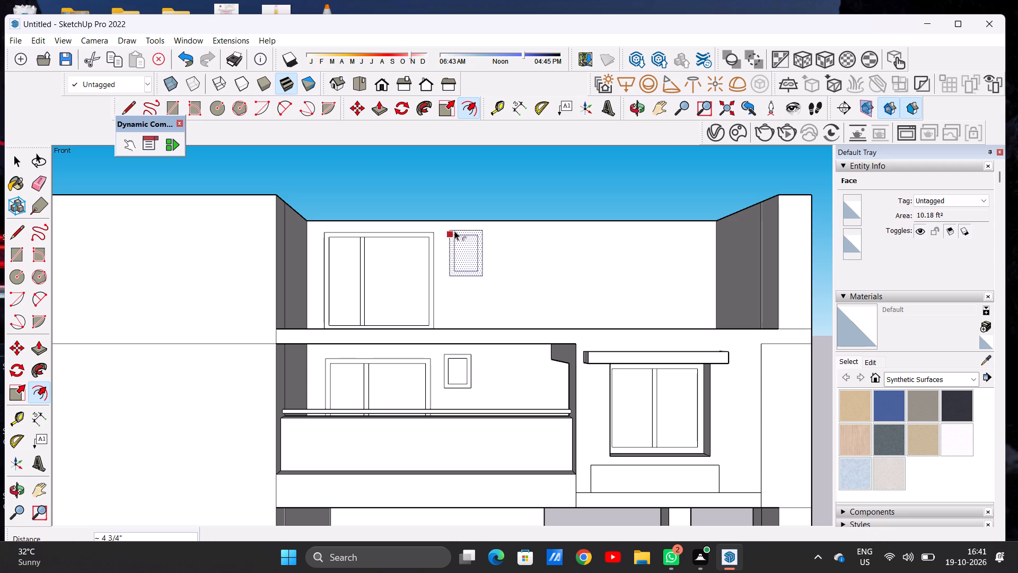
{"action": "left_click", "coordinate": [454, 231]}
{"action": "key", "text": "space"}
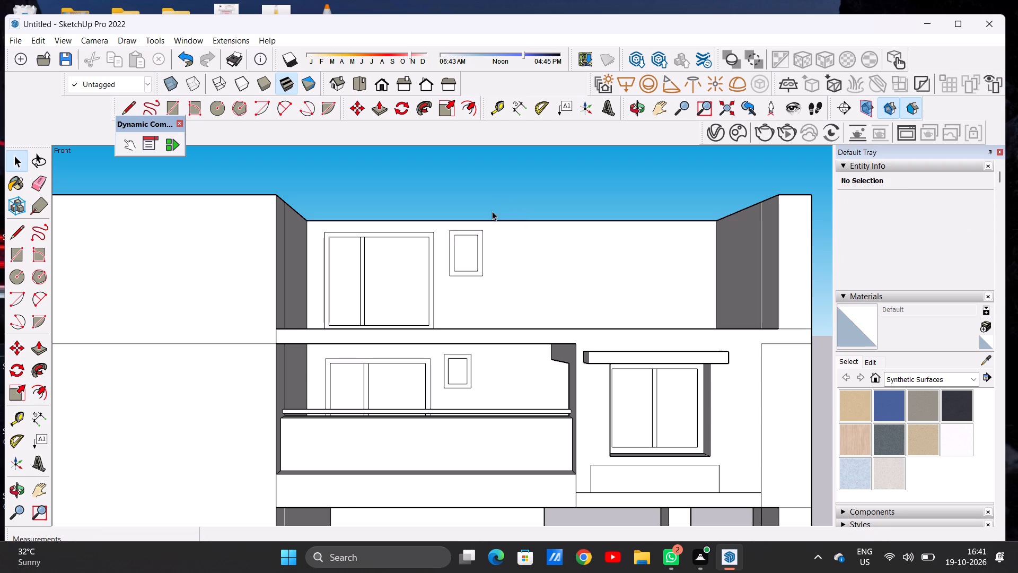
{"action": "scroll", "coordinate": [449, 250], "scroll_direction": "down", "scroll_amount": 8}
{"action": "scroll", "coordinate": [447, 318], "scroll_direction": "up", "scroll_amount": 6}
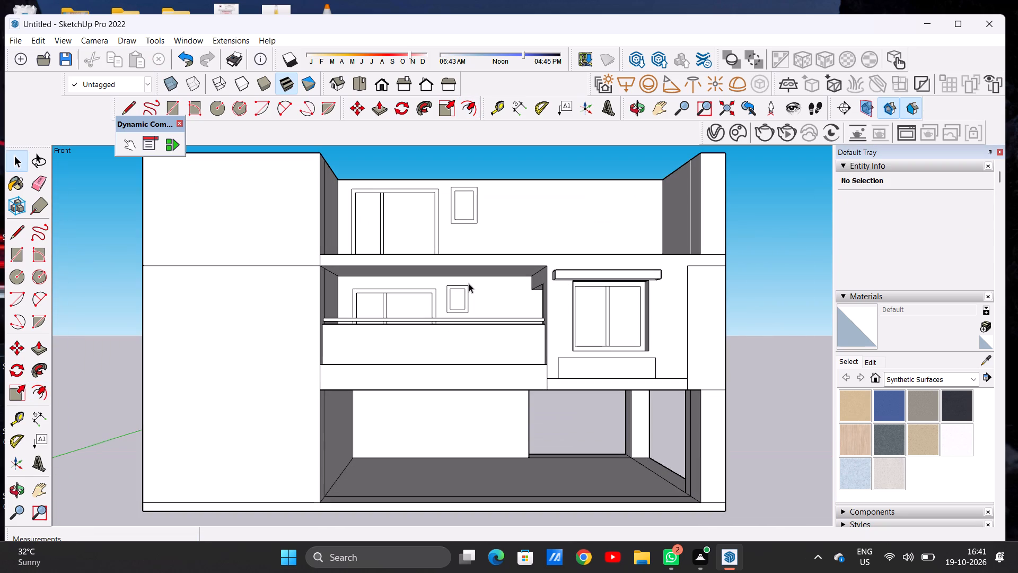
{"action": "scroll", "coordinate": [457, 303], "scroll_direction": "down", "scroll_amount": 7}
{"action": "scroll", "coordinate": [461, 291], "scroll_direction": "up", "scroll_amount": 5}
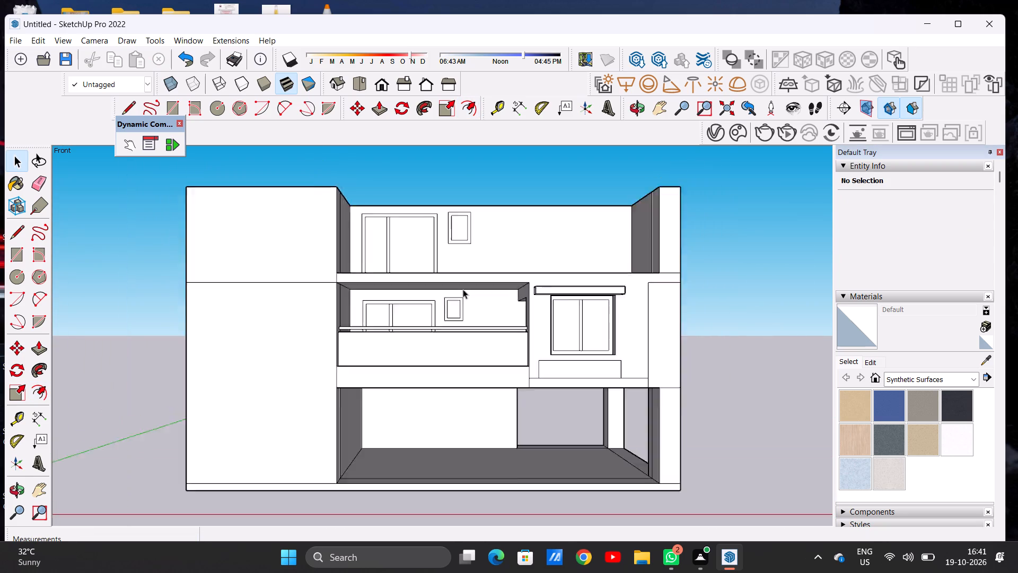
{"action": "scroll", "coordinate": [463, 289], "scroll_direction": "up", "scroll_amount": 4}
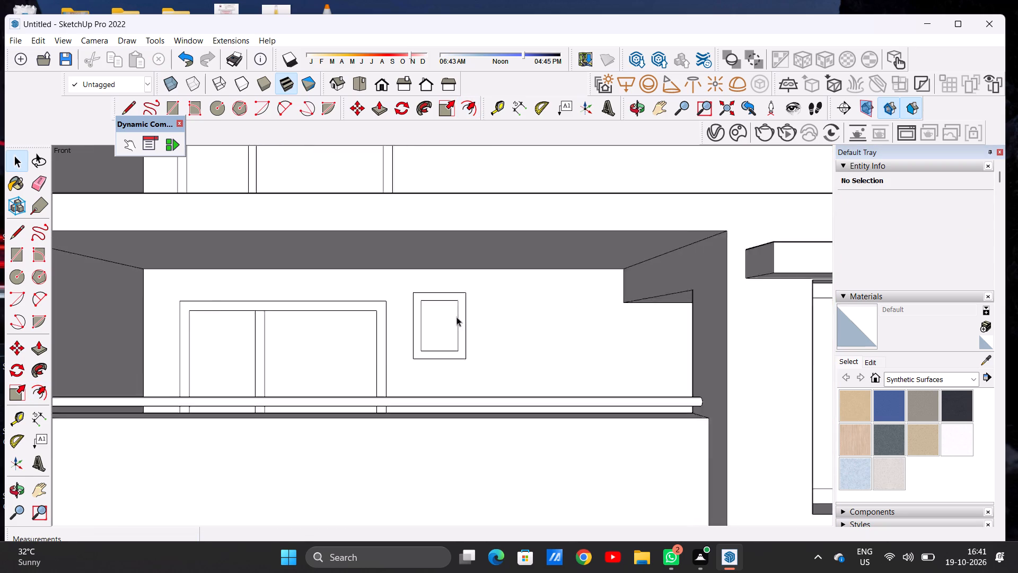
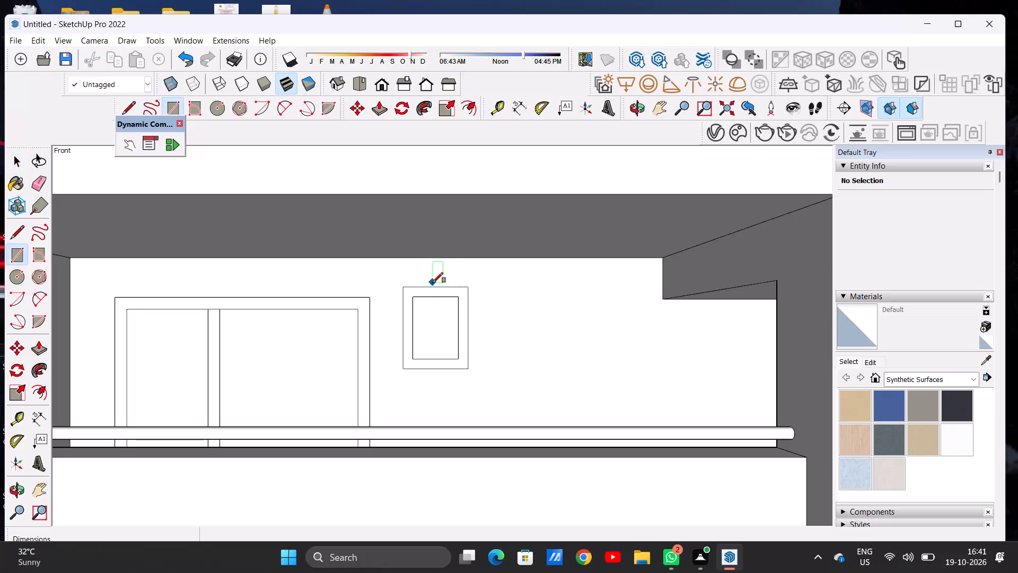
Erase the small double-outlined window on the middle-floor wall beside the balcony door.
{"action": "key", "text": "space"}
{"action": "type", "text": "E"}
{"action": "left_click_drag", "start_coordinate": [438, 281], "coordinate": [441, 365]}
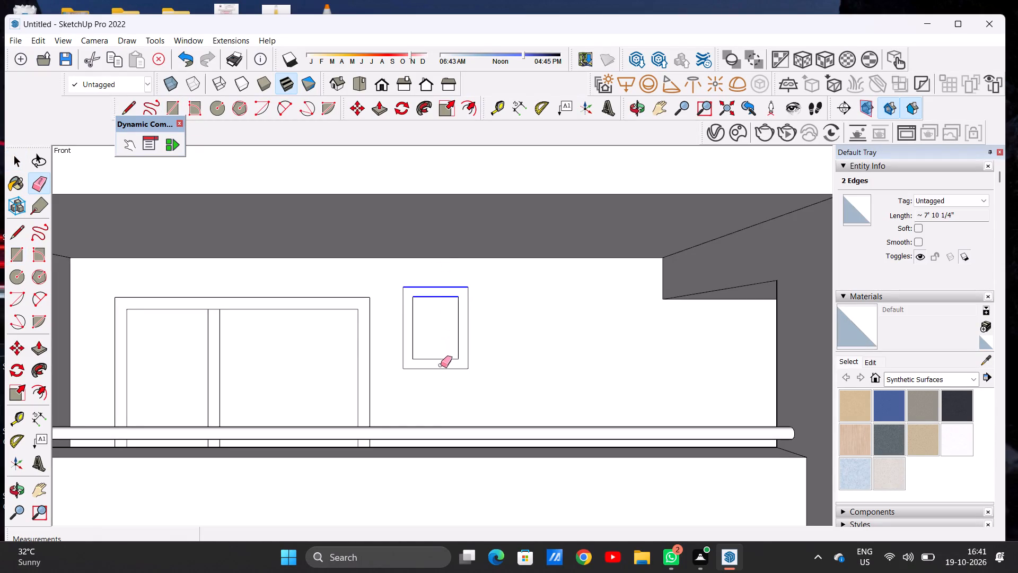
{"action": "left_click_drag", "start_coordinate": [441, 365], "coordinate": [441, 373]}
{"action": "left_click_drag", "start_coordinate": [396, 322], "coordinate": [413, 326]}
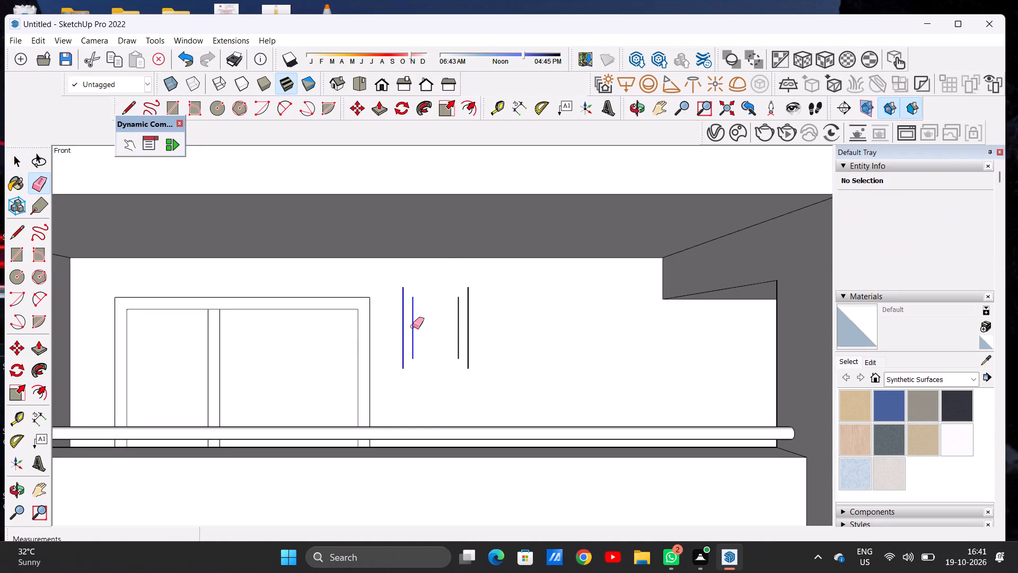
{"action": "left_click_drag", "start_coordinate": [413, 326], "coordinate": [427, 326]}
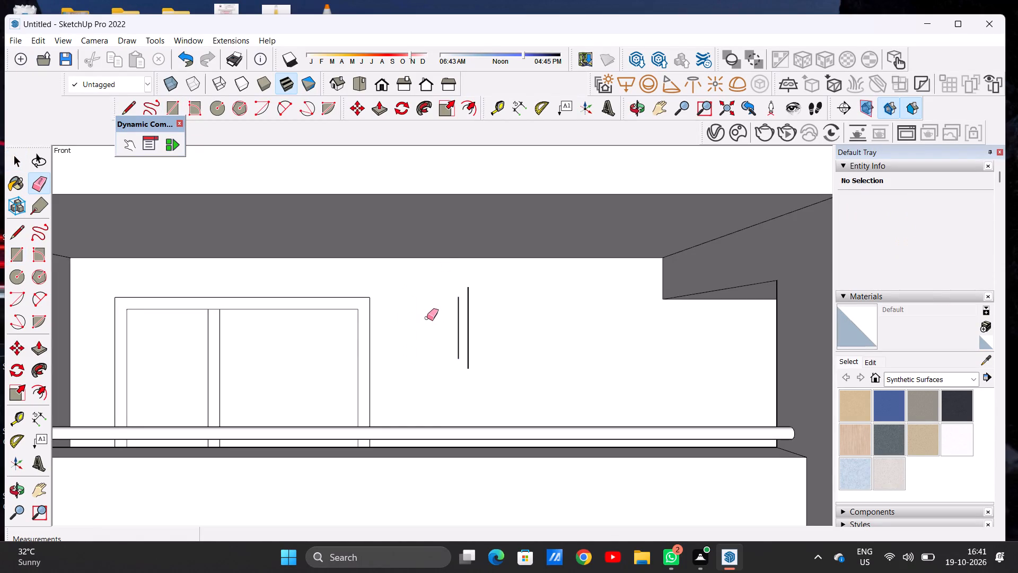
{"action": "key", "text": "ctrl+z"}
{"action": "left_click_drag", "start_coordinate": [399, 318], "coordinate": [438, 322]}
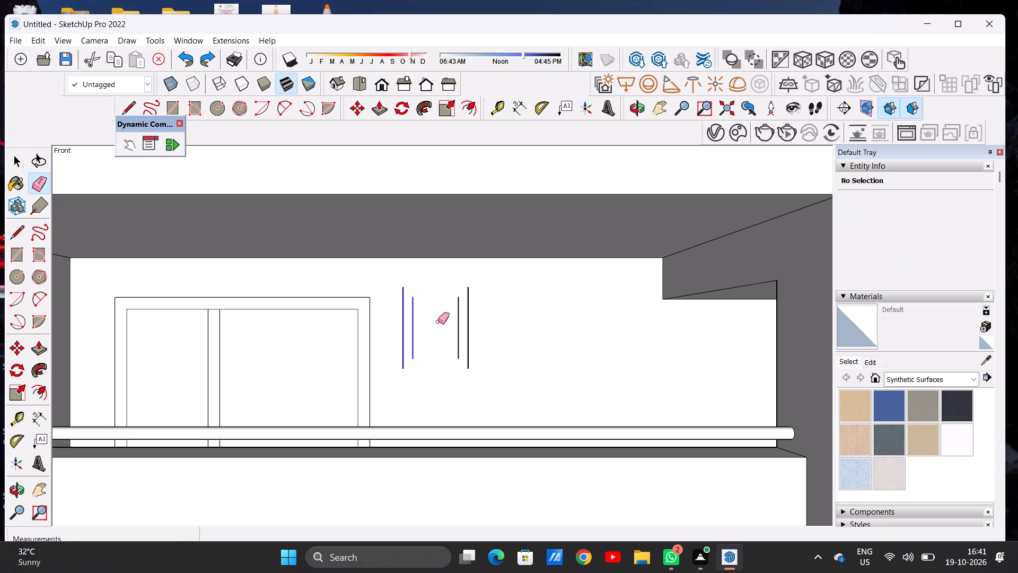
{"action": "left_click_drag", "start_coordinate": [438, 322], "coordinate": [447, 336]}
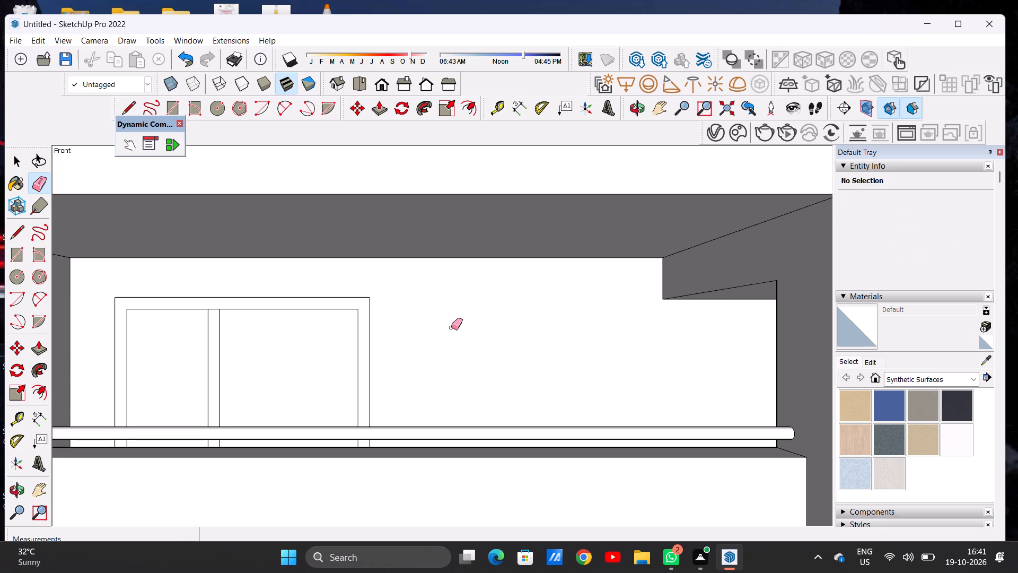
Draw a new window rectangle about 3' 2" high by 2' 4" wide beside the middle-floor balcony door.
{"action": "key", "text": "r"}
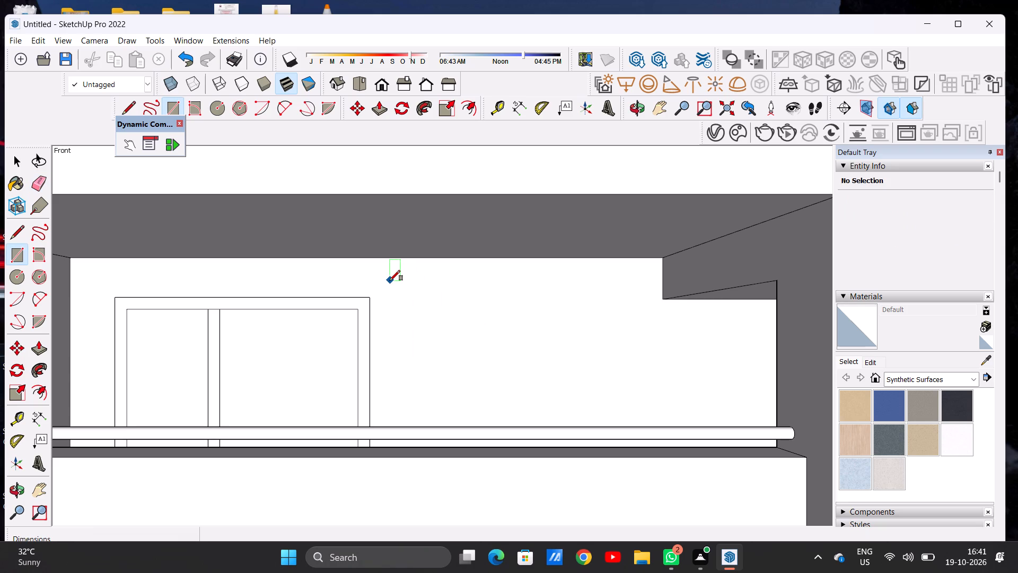
{"action": "left_click", "coordinate": [390, 283]}
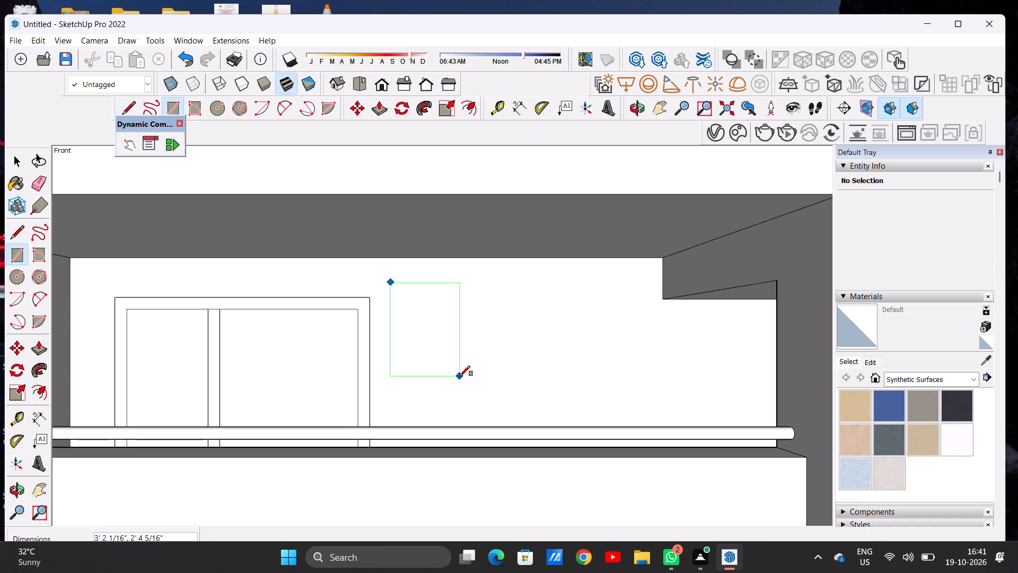
{"action": "left_click", "coordinate": [460, 376]}
{"action": "key", "text": "space"}
Offset the new middle-floor window rectangle inward by about 3 1/4" for its frame.
{"action": "type", "text": "OF"}
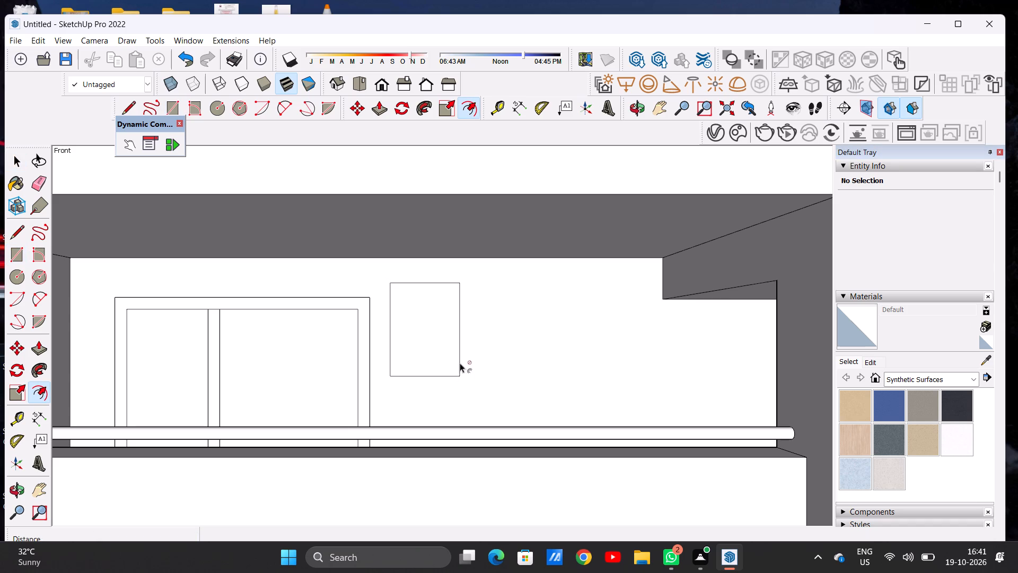
{"action": "left_click", "coordinate": [413, 294]}
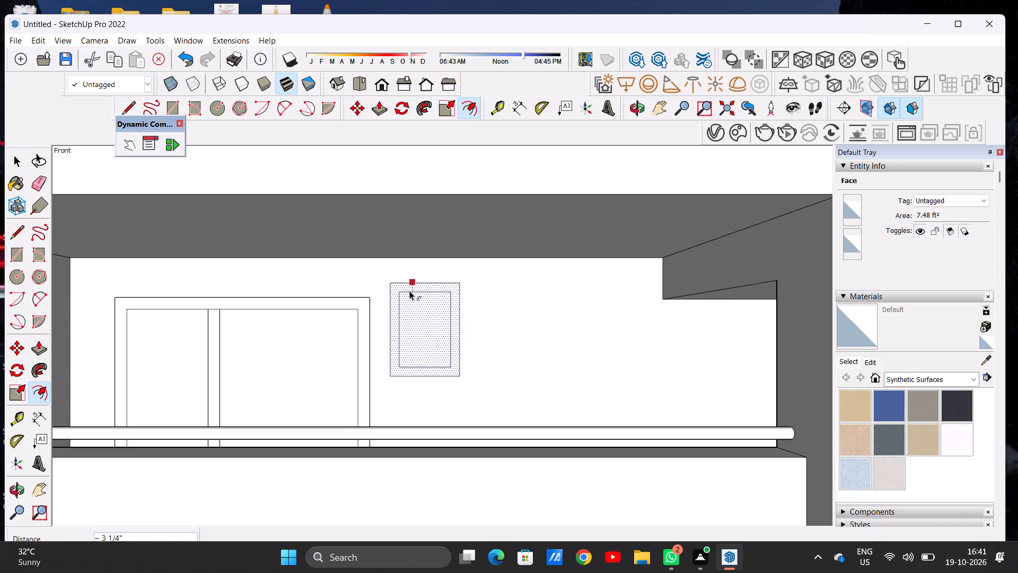
{"action": "left_click", "coordinate": [409, 291]}
{"action": "key", "text": "space"}
Move the framed middle-floor window about 11" horizontally away from the balcony door, roughly beneath the upper-floor window.
{"action": "scroll", "coordinate": [437, 342], "scroll_direction": "down", "scroll_amount": 16}
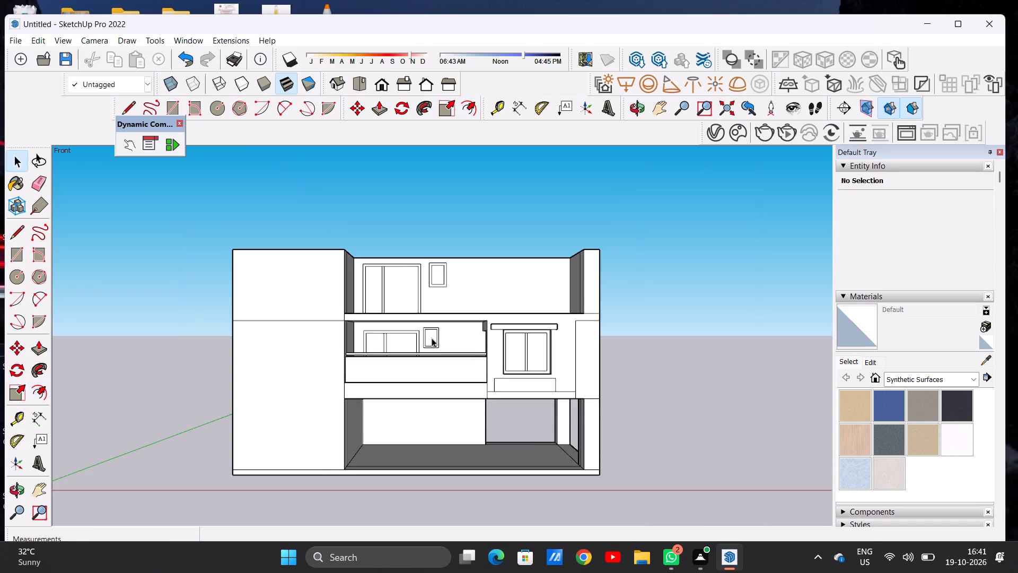
{"action": "scroll", "coordinate": [432, 338], "scroll_direction": "down", "scroll_amount": 2}
{"action": "scroll", "coordinate": [426, 337], "scroll_direction": "up", "scroll_amount": 7}
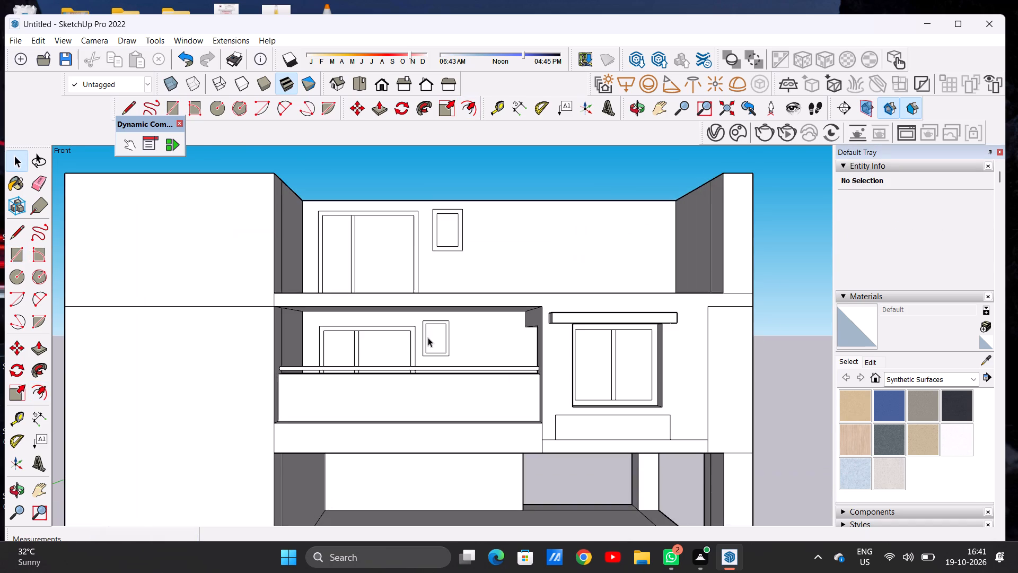
{"action": "scroll", "coordinate": [431, 357], "scroll_direction": "up", "scroll_amount": 6}
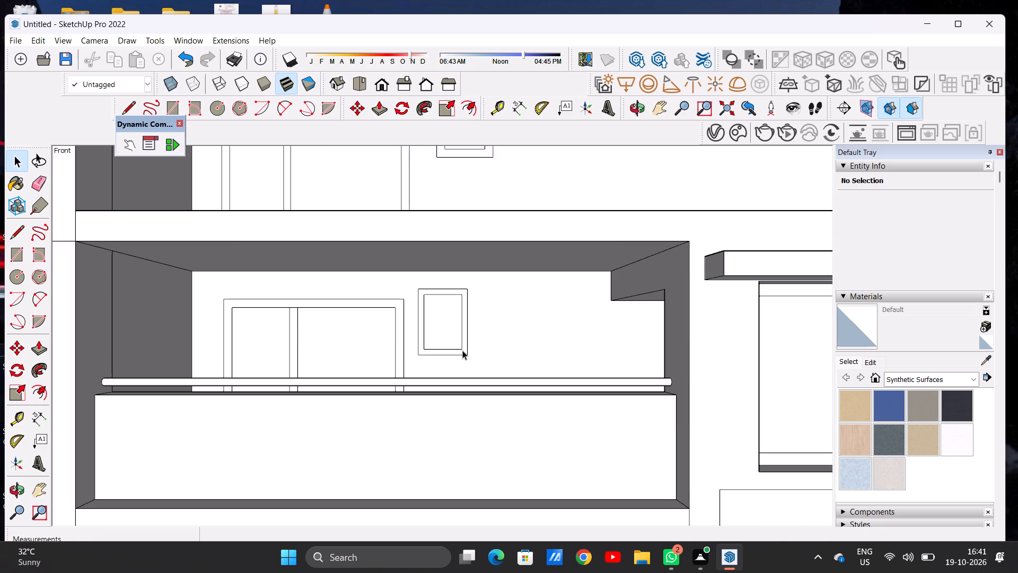
{"action": "double_click", "coordinate": [462, 350]}
{"action": "double_click", "coordinate": [464, 352]}
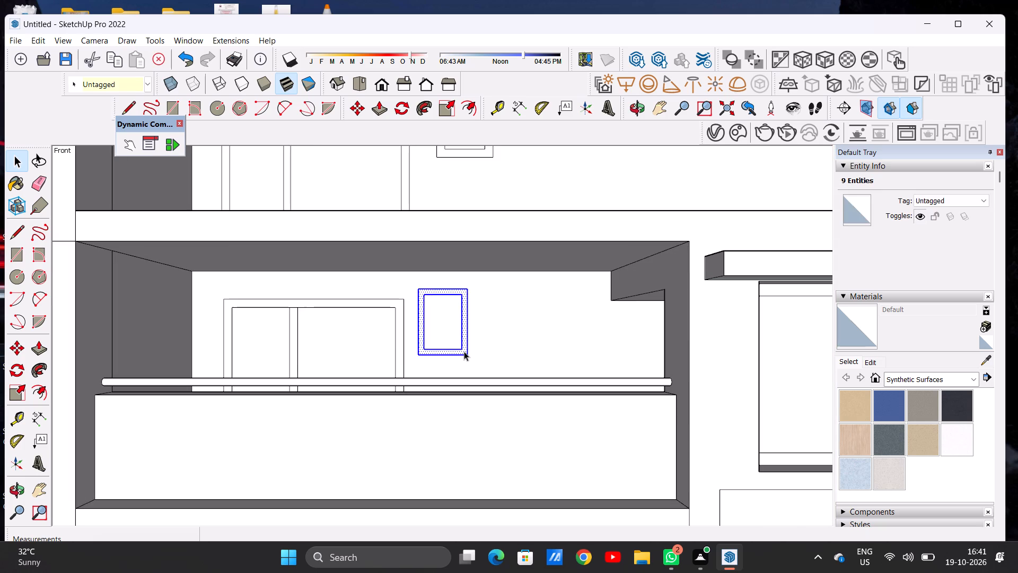
{"action": "key", "text": "m"}
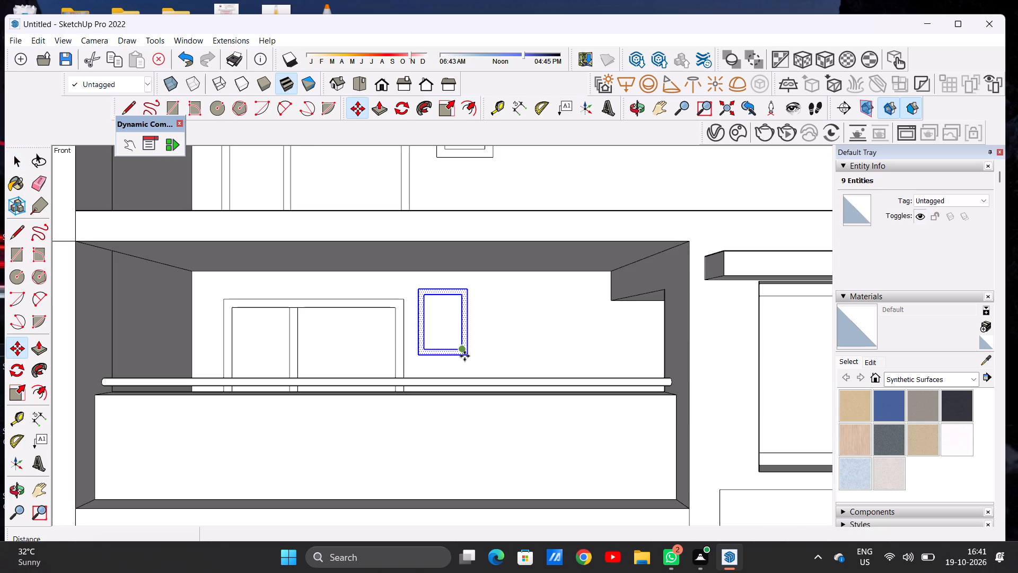
{"action": "left_click", "coordinate": [464, 353]}
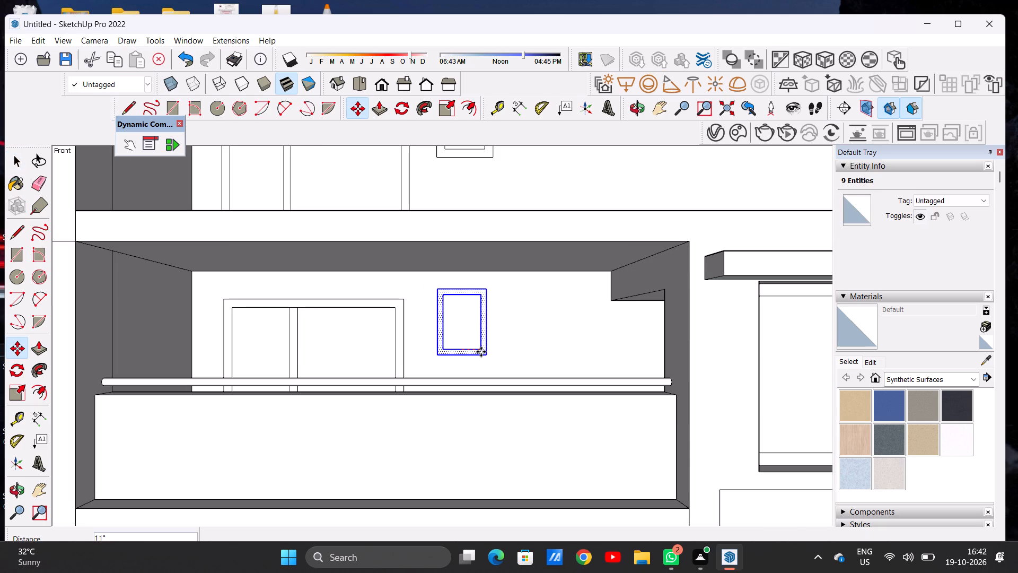
{"action": "left_click", "coordinate": [481, 352]}
{"action": "key", "text": "space"}
{"action": "scroll", "coordinate": [436, 341], "scroll_direction": "down", "scroll_amount": 2}
{"action": "scroll", "coordinate": [436, 342], "scroll_direction": "up", "scroll_amount": 1}
{"action": "scroll", "coordinate": [436, 342], "scroll_direction": "down", "scroll_amount": 6}
{"action": "scroll", "coordinate": [460, 288], "scroll_direction": "down", "scroll_amount": 5}
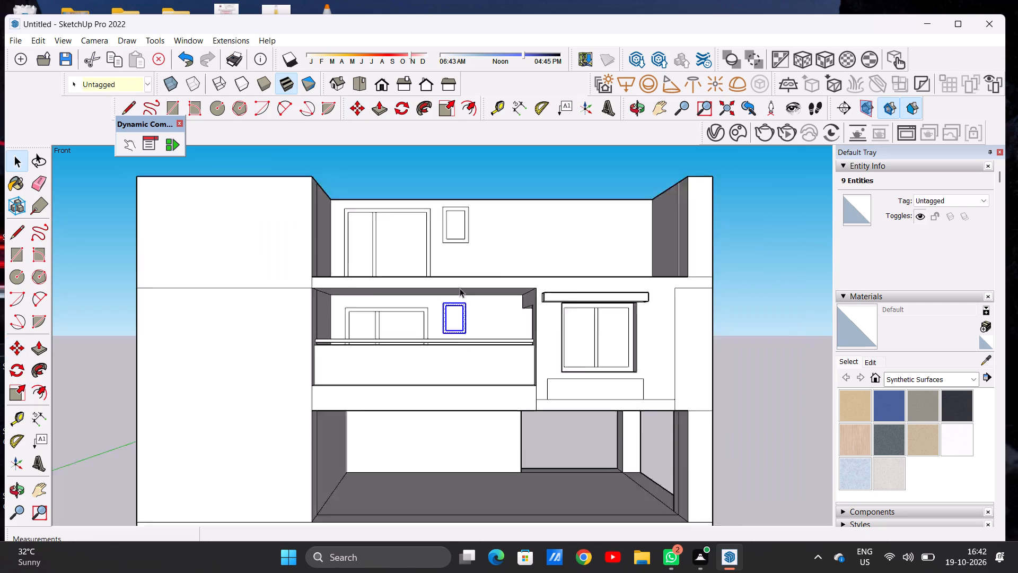
{"action": "scroll", "coordinate": [460, 288], "scroll_direction": "down", "scroll_amount": 4}
{"action": "left_click", "coordinate": [474, 200]}
Draw a line about 2' 2" long across the upper-floor slab's front strip, in line with the balcony's end wall below.
{"action": "scroll", "coordinate": [451, 307], "scroll_direction": "up", "scroll_amount": 8}
{"action": "scroll", "coordinate": [451, 293], "scroll_direction": "down", "scroll_amount": 9}
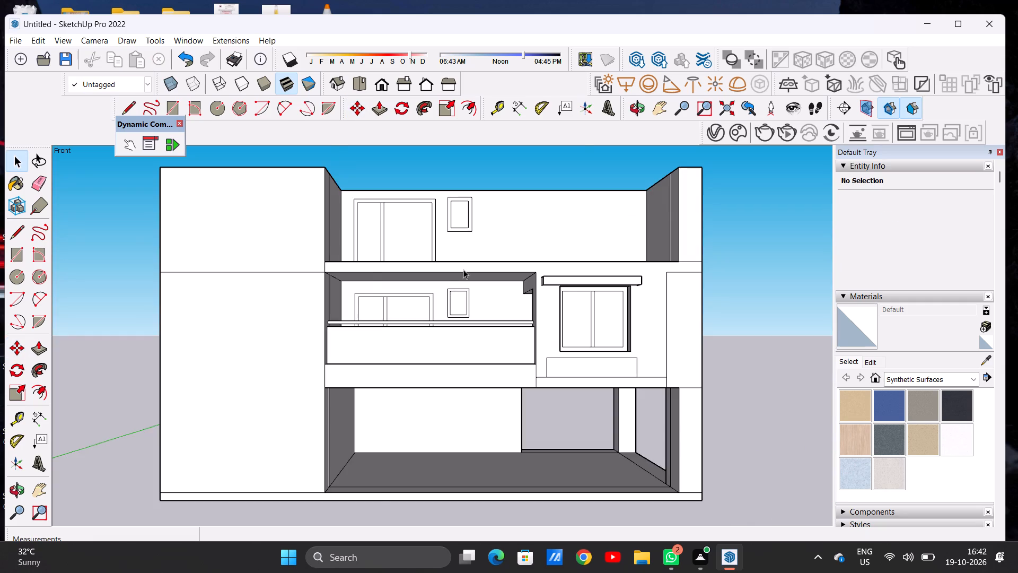
{"action": "middle_click_drag", "start_coordinate": [484, 246], "coordinate": [481, 409]}
{"action": "scroll", "coordinate": [474, 305], "scroll_direction": "up", "scroll_amount": 5}
{"action": "middle_click_drag", "start_coordinate": [480, 279], "coordinate": [495, 362]}
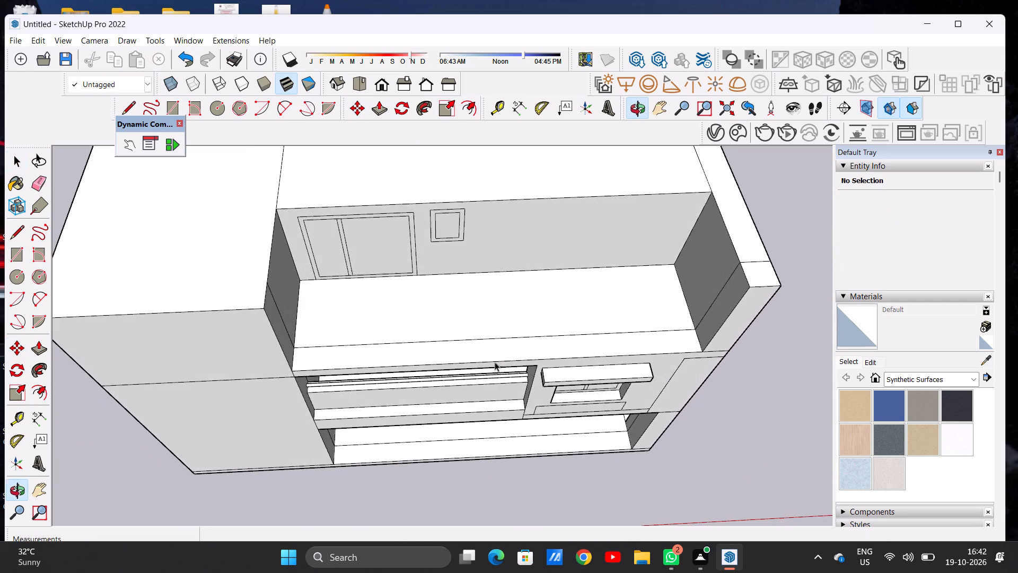
{"action": "scroll", "coordinate": [442, 304], "scroll_direction": "down", "scroll_amount": 8}
{"action": "scroll", "coordinate": [484, 317], "scroll_direction": "up", "scroll_amount": 9}
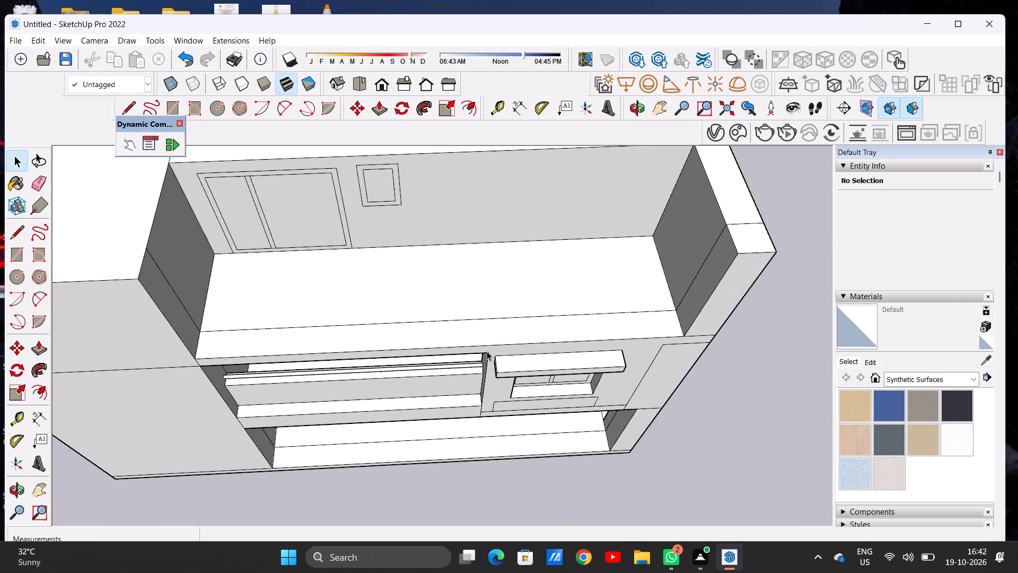
{"action": "key", "text": "l"}
{"action": "scroll", "coordinate": [496, 341], "scroll_direction": "up", "scroll_amount": 5}
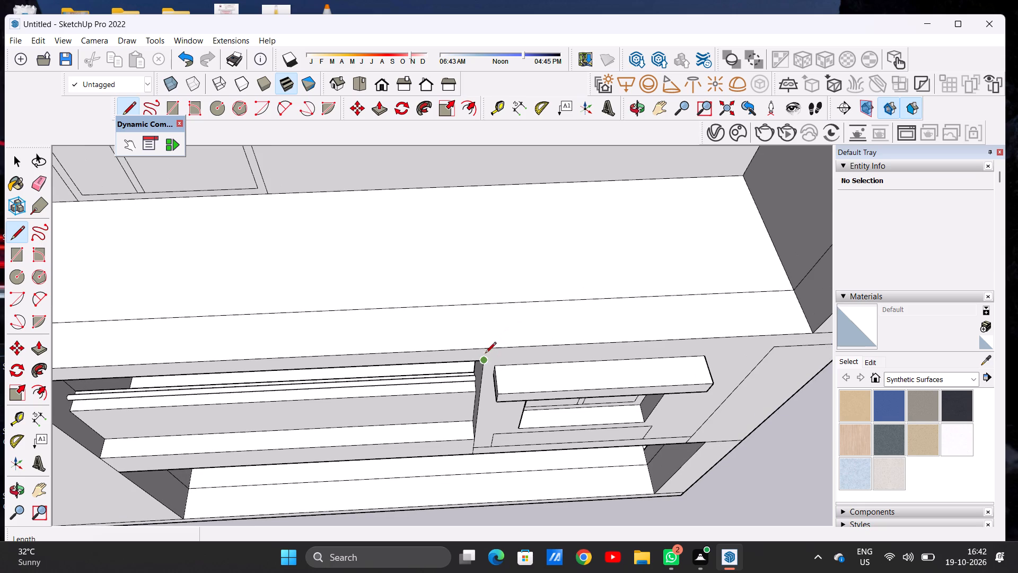
{"action": "left_click", "coordinate": [485, 346]}
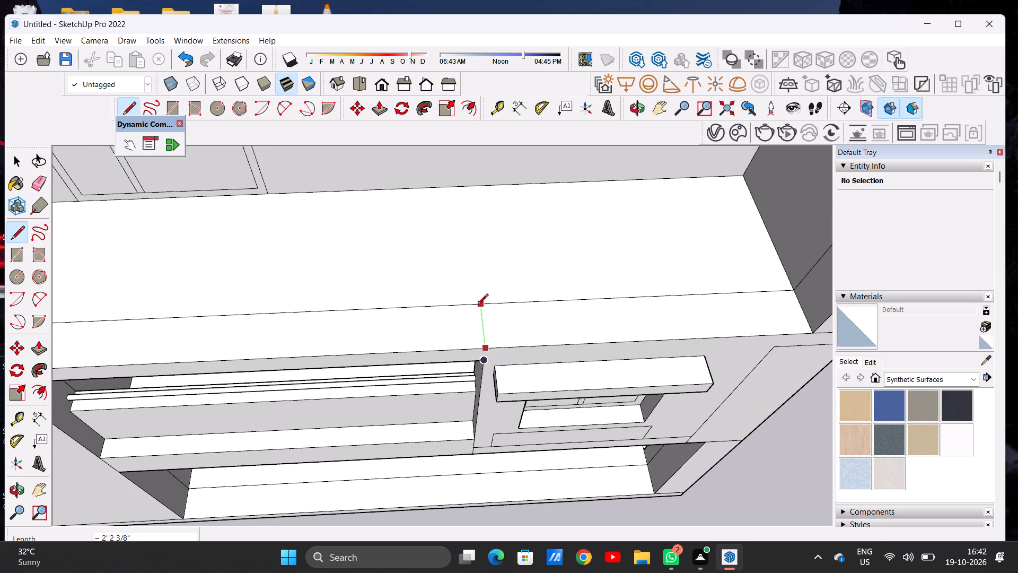
{"action": "left_click", "coordinate": [477, 306]}
{"action": "key", "text": "space"}
Push/Pull the front strip of the upper-floor end wall's inner face about 1' 5 7/8" toward the terrace.
{"action": "scroll", "coordinate": [476, 370], "scroll_direction": "down", "scroll_amount": 10}
{"action": "scroll", "coordinate": [564, 312], "scroll_direction": "down", "scroll_amount": 6}
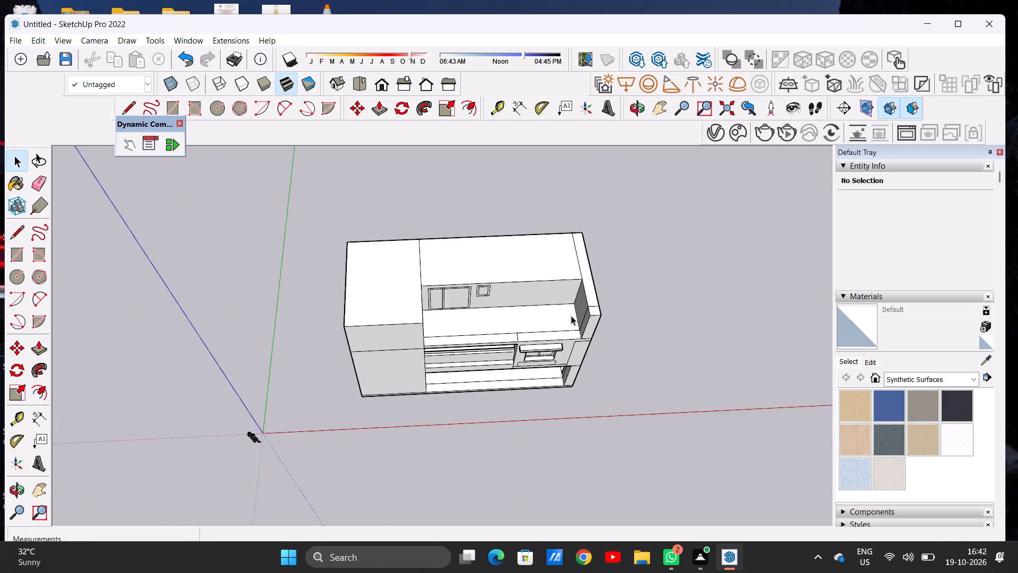
{"action": "scroll", "coordinate": [546, 324], "scroll_direction": "up", "scroll_amount": 8}
{"action": "middle_click_drag", "start_coordinate": [587, 358], "coordinate": [608, 225]}
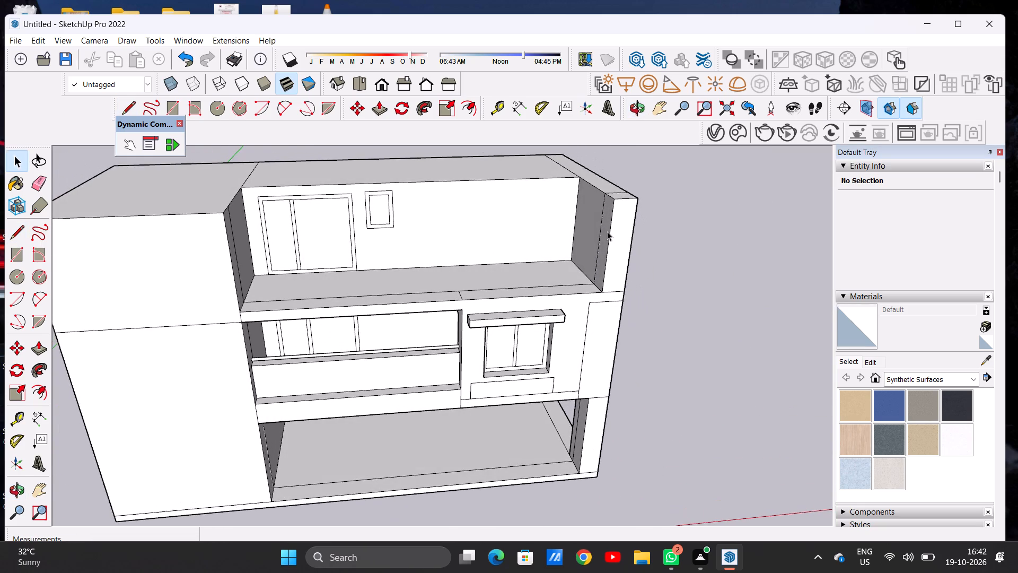
{"action": "scroll", "coordinate": [607, 238], "scroll_direction": "up", "scroll_amount": 1}
{"action": "key", "text": "p"}
{"action": "scroll", "coordinate": [607, 238], "scroll_direction": "up", "scroll_amount": 5}
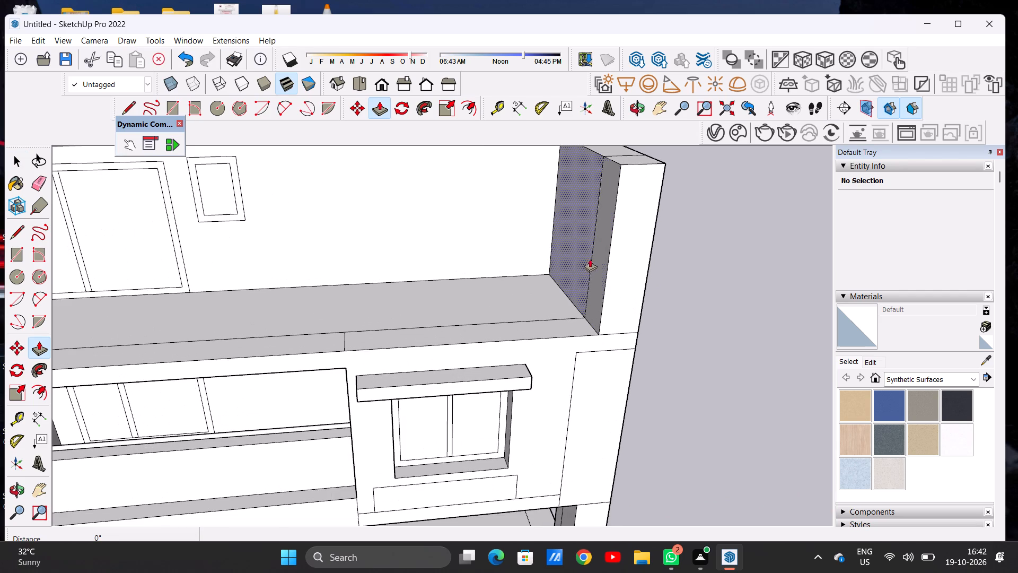
{"action": "left_click", "coordinate": [601, 259]}
{"action": "scroll", "coordinate": [571, 254], "scroll_direction": "down", "scroll_amount": 5}
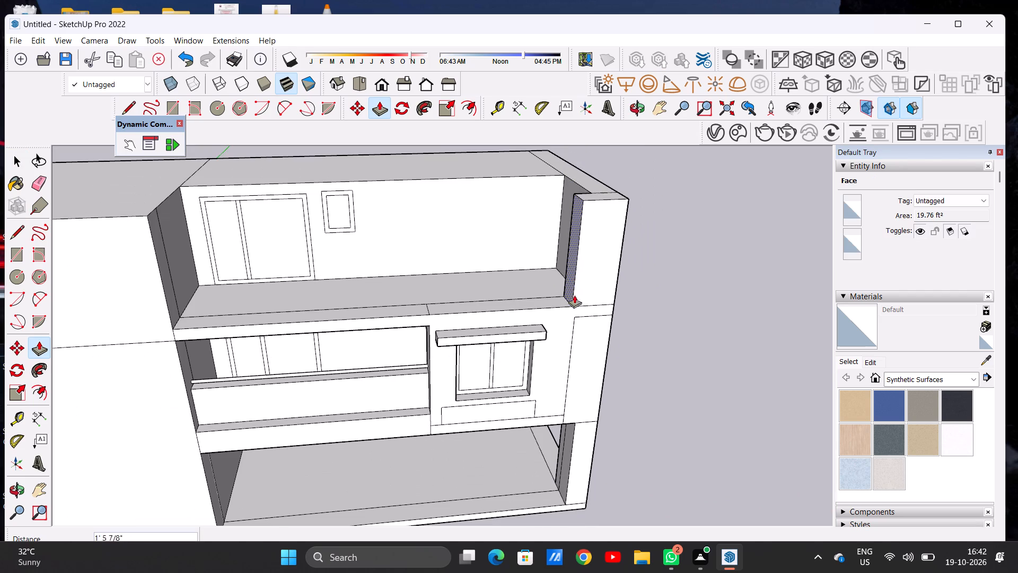
{"action": "left_click", "coordinate": [574, 321]}
{"action": "key", "text": "space"}
Push/Pull the slab strip between the new line and the end pillar up 9', level with the pillar's top, as a front wall.
{"action": "scroll", "coordinate": [567, 317], "scroll_direction": "down", "scroll_amount": 10}
{"action": "middle_click_drag", "start_coordinate": [577, 338], "coordinate": [573, 324]}
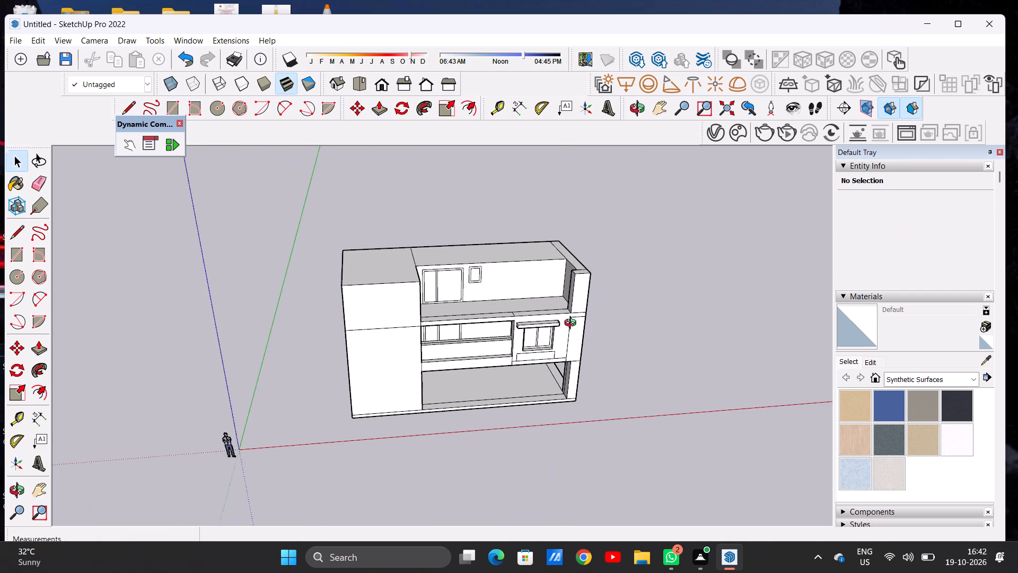
{"action": "middle_click_drag", "start_coordinate": [573, 324], "coordinate": [586, 266]}
{"action": "scroll", "coordinate": [546, 299], "scroll_direction": "up", "scroll_amount": 8}
{"action": "middle_click_drag", "start_coordinate": [533, 300], "coordinate": [512, 381]}
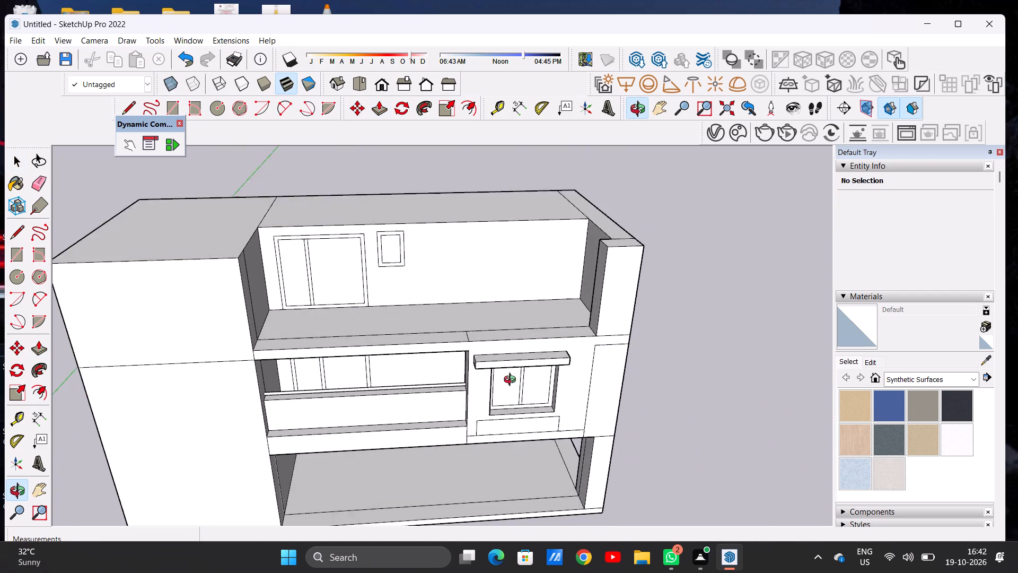
{"action": "middle_click_drag", "start_coordinate": [512, 381], "coordinate": [501, 429]}
{"action": "scroll", "coordinate": [563, 351], "scroll_direction": "up", "scroll_amount": 3}
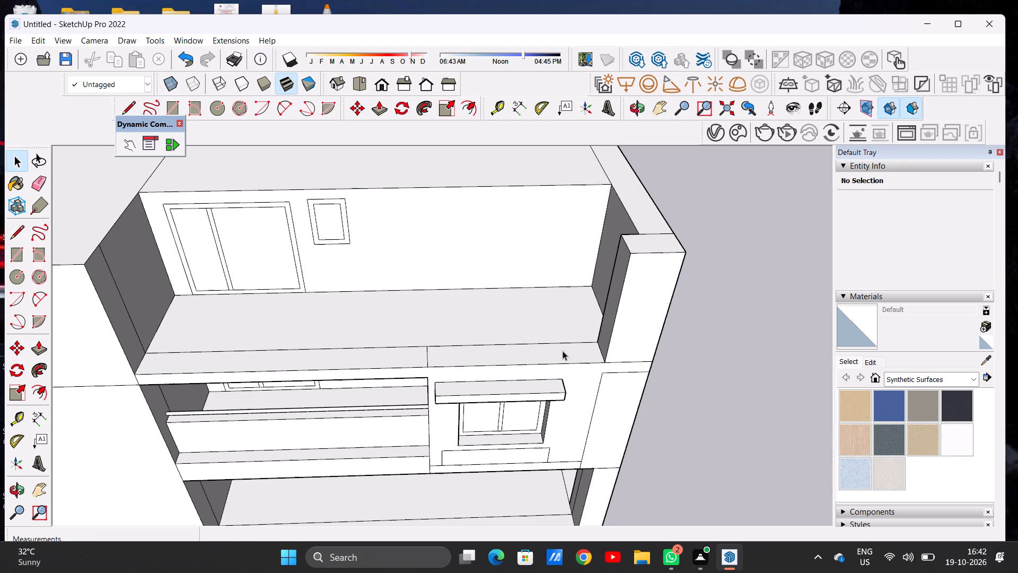
{"action": "key", "text": "p"}
{"action": "scroll", "coordinate": [585, 347], "scroll_direction": "up", "scroll_amount": 5}
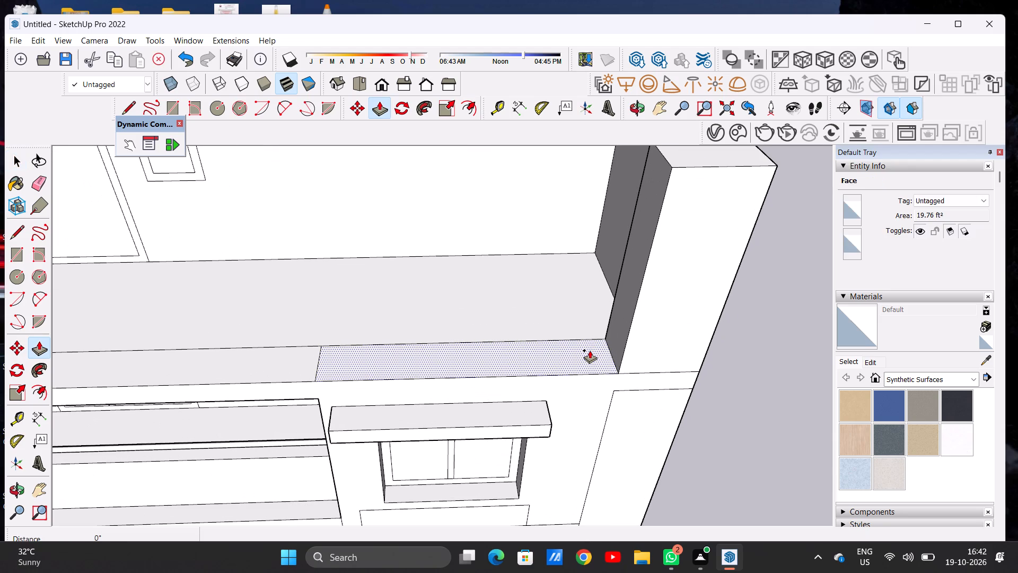
{"action": "left_click", "coordinate": [590, 350]}
{"action": "scroll", "coordinate": [598, 295], "scroll_direction": "down", "scroll_amount": 9}
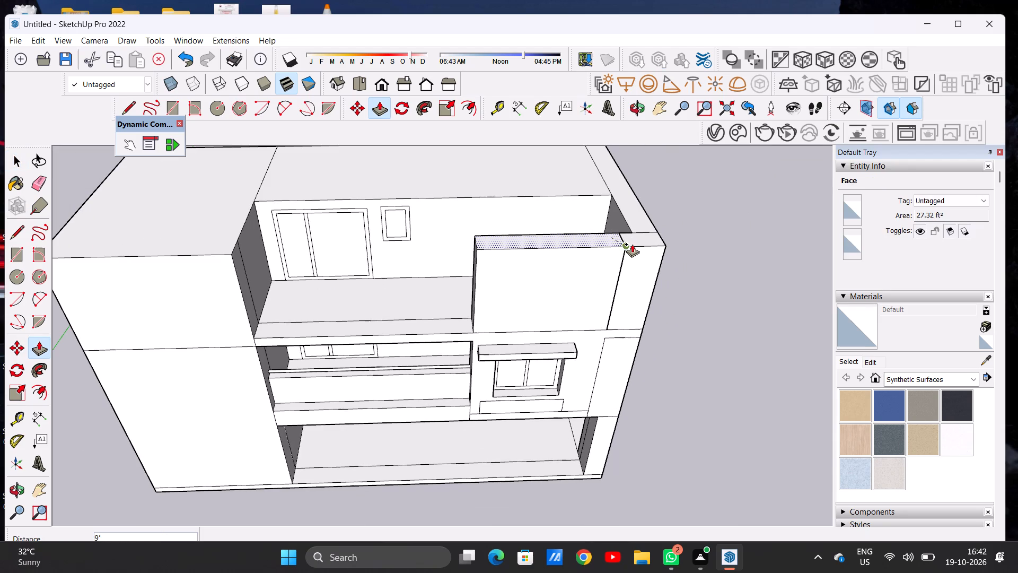
{"action": "left_click", "coordinate": [630, 244]}
{"action": "key", "text": "space"}
{"action": "key", "text": "space"}
Erase the vertical edge between the end wall's narrow strip and the raised front wall's inner face on the upper floor.
{"action": "scroll", "coordinate": [520, 306], "scroll_direction": "down", "scroll_amount": 8}
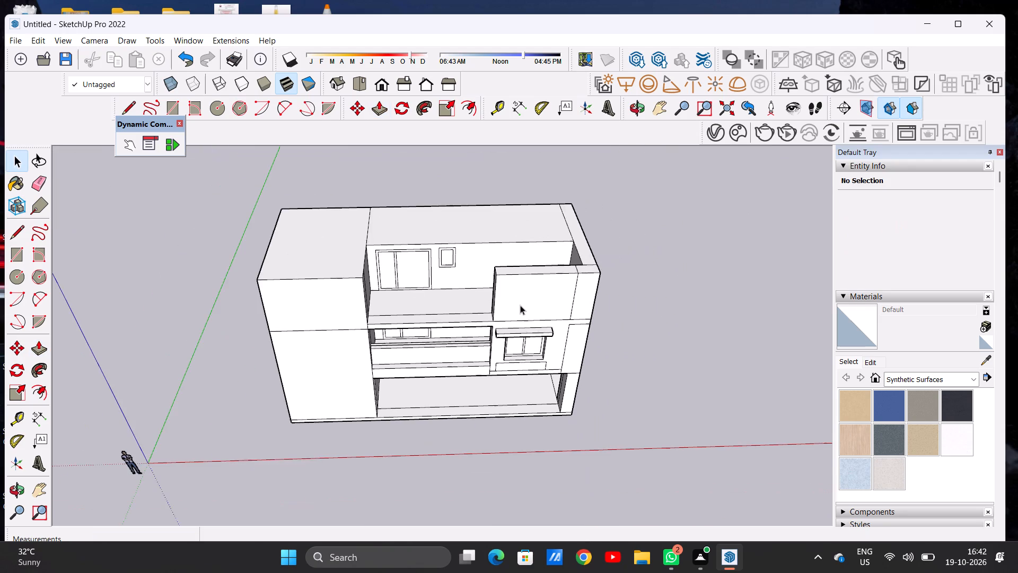
{"action": "middle_click_drag", "start_coordinate": [462, 288], "coordinate": [640, 235]}
{"action": "scroll", "coordinate": [513, 262], "scroll_direction": "up", "scroll_amount": 7}
{"action": "middle_click_drag", "start_coordinate": [406, 251], "coordinate": [507, 254]}
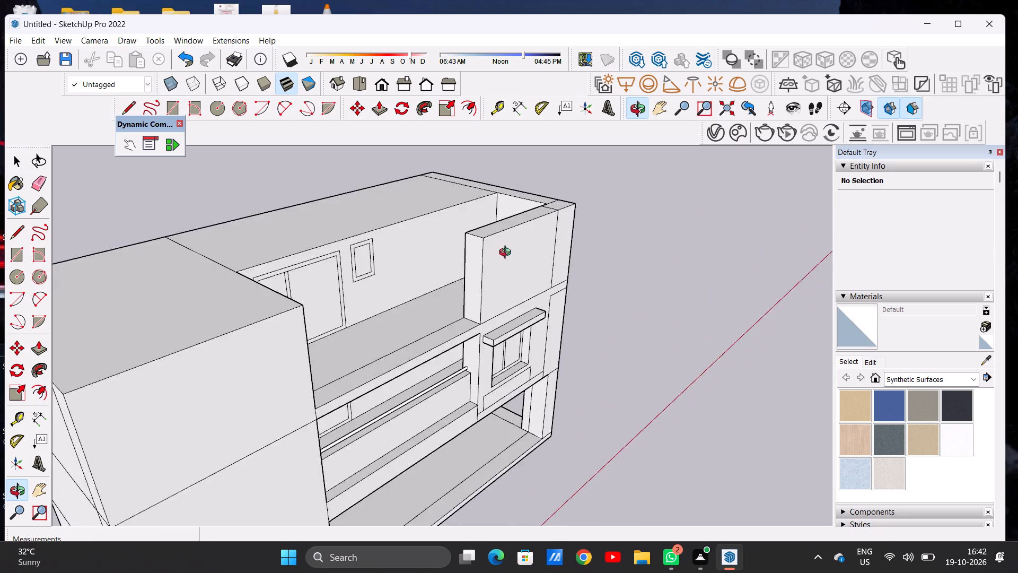
{"action": "middle_click_drag", "start_coordinate": [507, 254], "coordinate": [712, 254]}
{"action": "scroll", "coordinate": [561, 251], "scroll_direction": "down", "scroll_amount": 4}
{"action": "scroll", "coordinate": [492, 243], "scroll_direction": "up", "scroll_amount": 12}
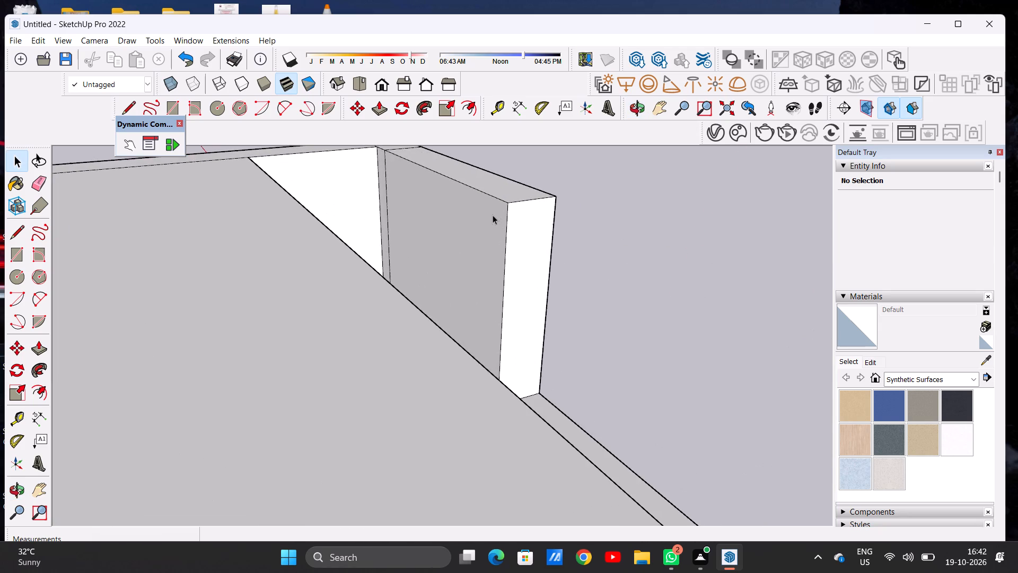
{"action": "scroll", "coordinate": [440, 262], "scroll_direction": "down", "scroll_amount": 6}
{"action": "scroll", "coordinate": [424, 220], "scroll_direction": "up", "scroll_amount": 6}
{"action": "middle_click_drag", "start_coordinate": [448, 236], "coordinate": [482, 271]}
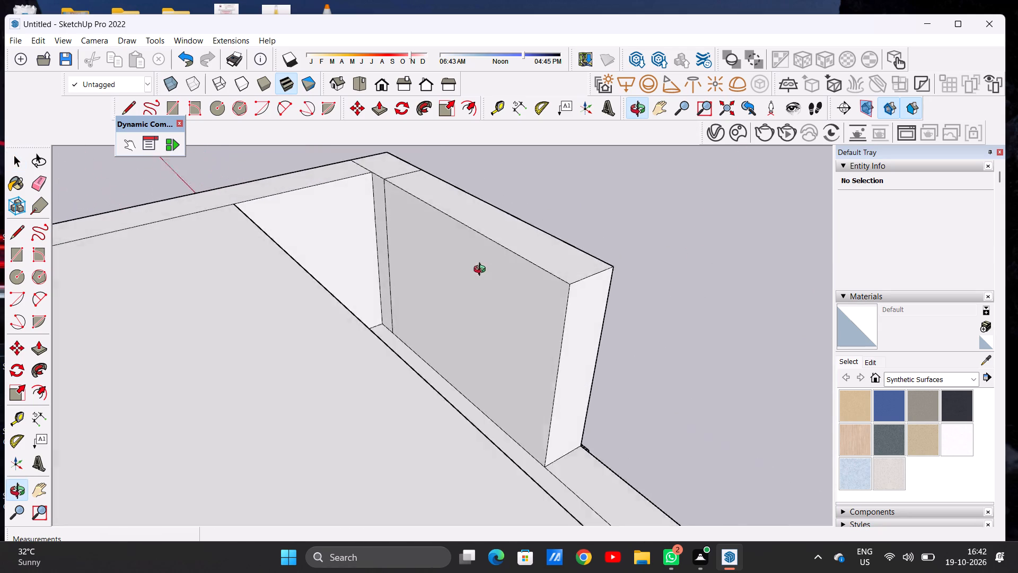
{"action": "middle_click_drag", "start_coordinate": [482, 271], "coordinate": [449, 284]}
{"action": "scroll", "coordinate": [406, 230], "scroll_direction": "up", "scroll_amount": 2}
{"action": "key", "text": "e"}
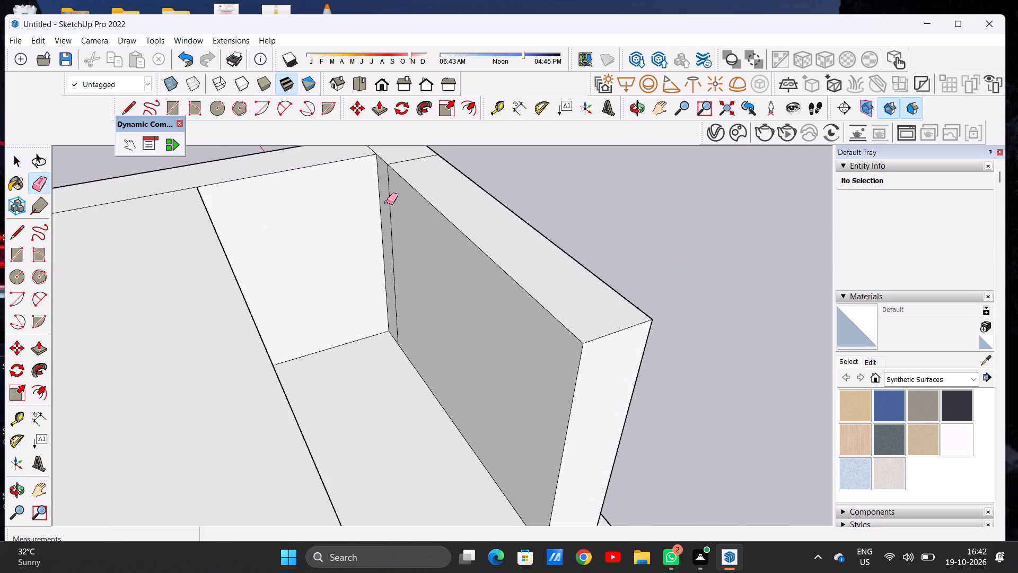
{"action": "left_click_drag", "start_coordinate": [387, 202], "coordinate": [391, 210]}
Draw a line about 13' 7" long across the front wall's inner face, just below and parallel to its top edge.
{"action": "key", "text": "l"}
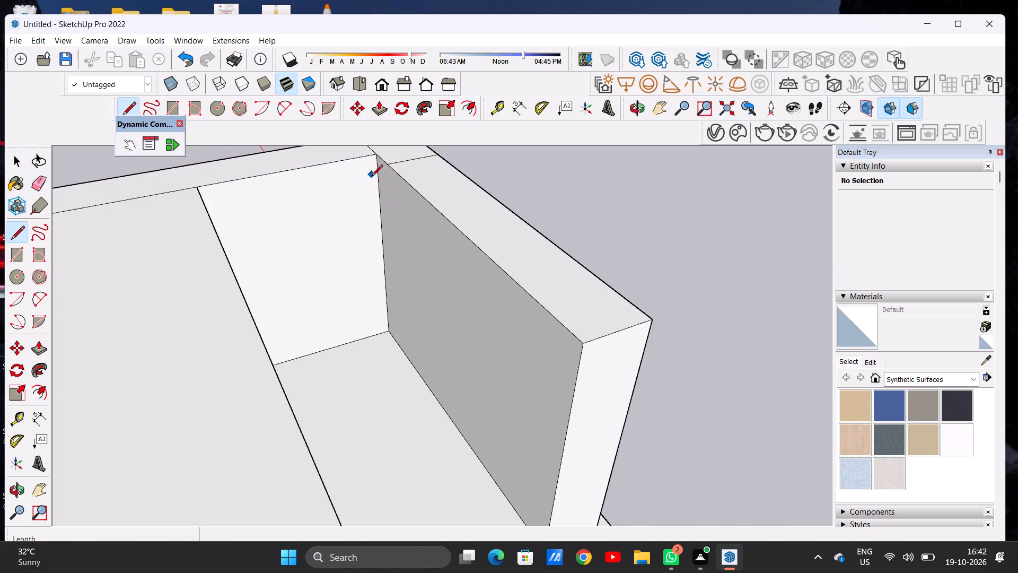
{"action": "left_click", "coordinate": [374, 183]}
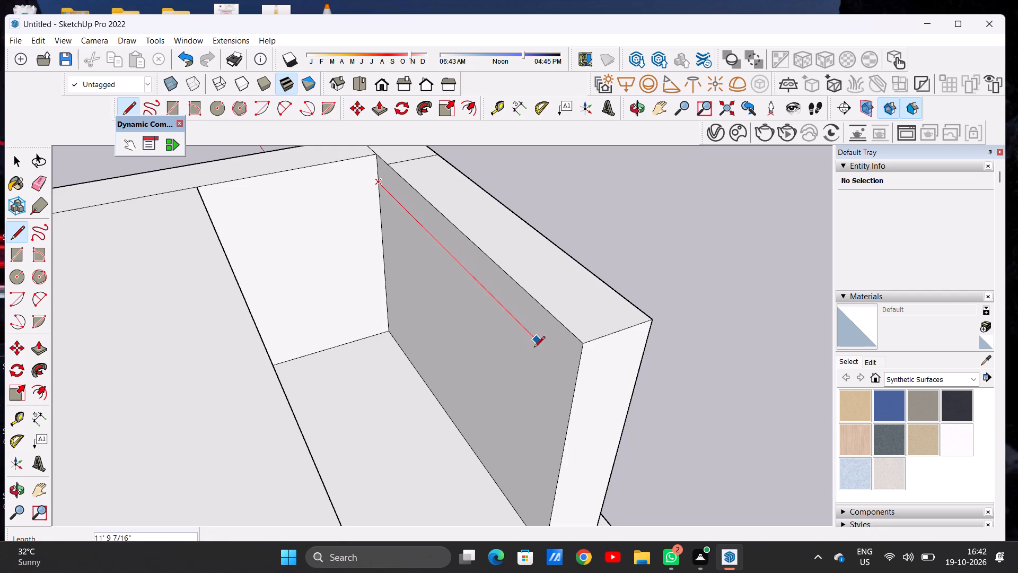
{"action": "left_click", "coordinate": [576, 380]}
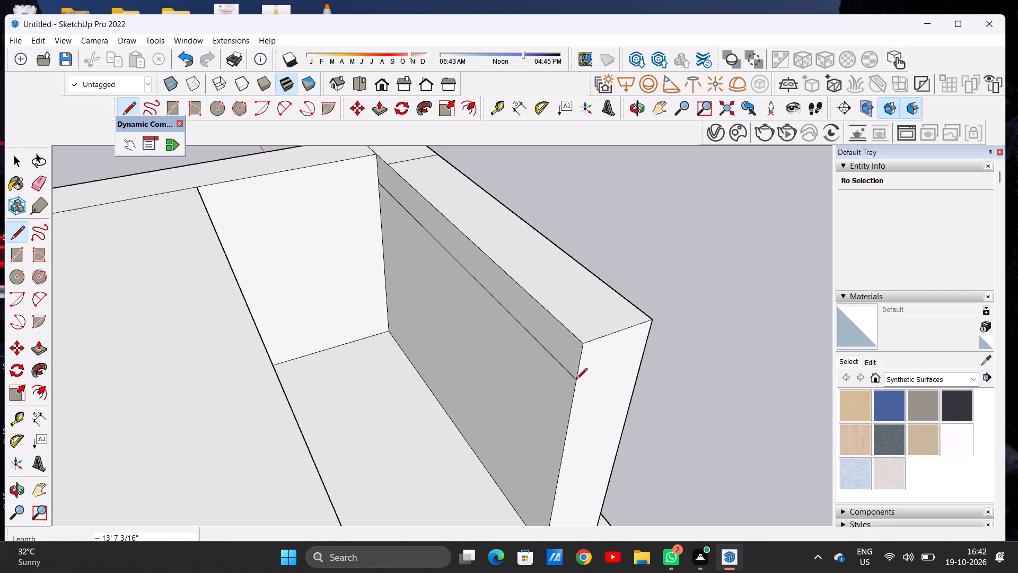
{"action": "key", "text": "space"}
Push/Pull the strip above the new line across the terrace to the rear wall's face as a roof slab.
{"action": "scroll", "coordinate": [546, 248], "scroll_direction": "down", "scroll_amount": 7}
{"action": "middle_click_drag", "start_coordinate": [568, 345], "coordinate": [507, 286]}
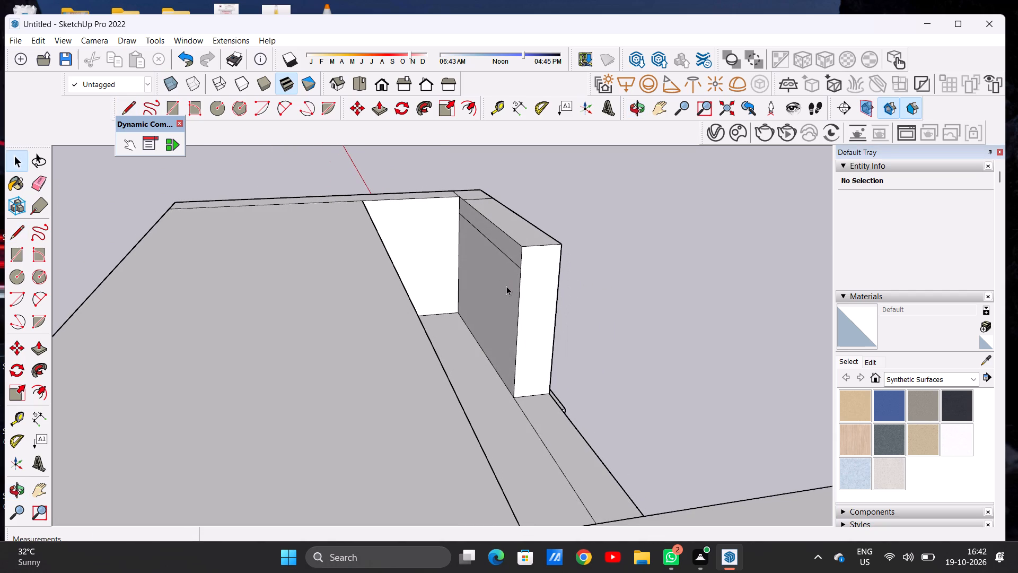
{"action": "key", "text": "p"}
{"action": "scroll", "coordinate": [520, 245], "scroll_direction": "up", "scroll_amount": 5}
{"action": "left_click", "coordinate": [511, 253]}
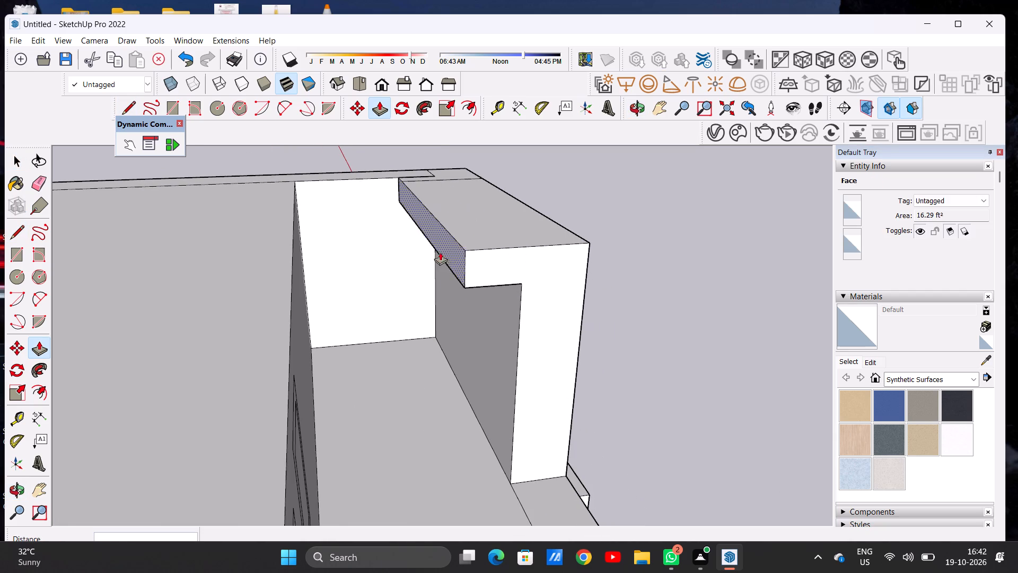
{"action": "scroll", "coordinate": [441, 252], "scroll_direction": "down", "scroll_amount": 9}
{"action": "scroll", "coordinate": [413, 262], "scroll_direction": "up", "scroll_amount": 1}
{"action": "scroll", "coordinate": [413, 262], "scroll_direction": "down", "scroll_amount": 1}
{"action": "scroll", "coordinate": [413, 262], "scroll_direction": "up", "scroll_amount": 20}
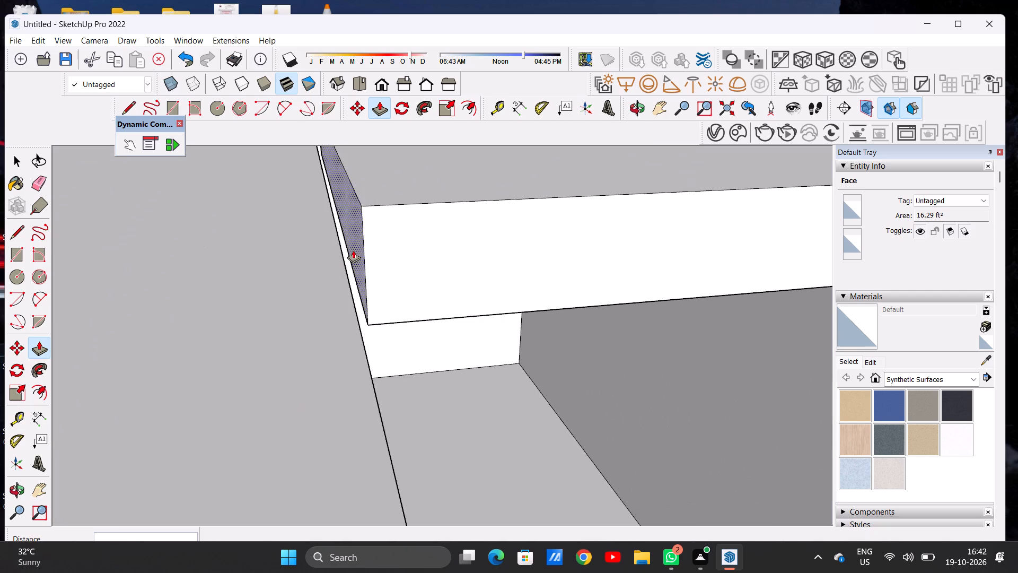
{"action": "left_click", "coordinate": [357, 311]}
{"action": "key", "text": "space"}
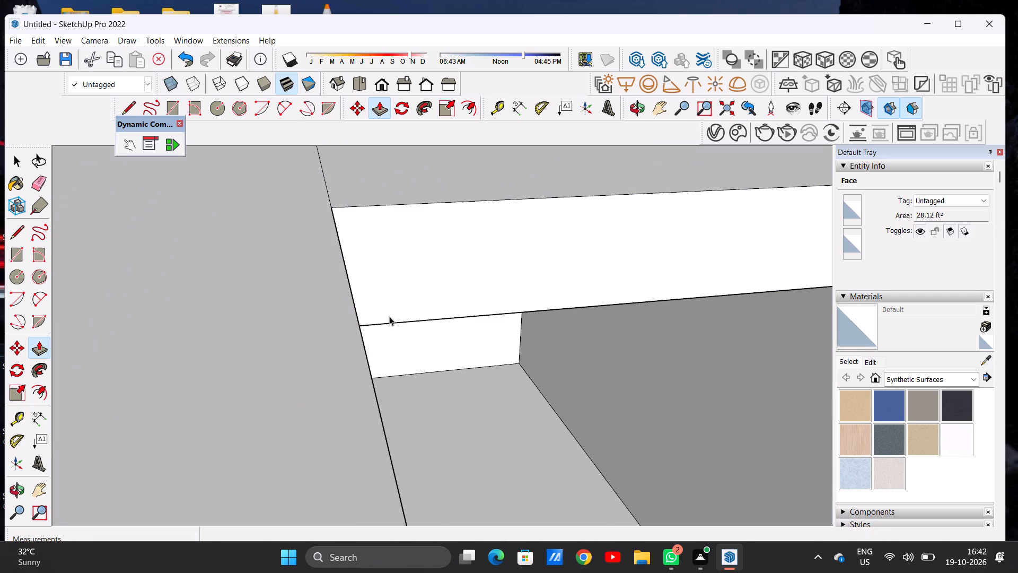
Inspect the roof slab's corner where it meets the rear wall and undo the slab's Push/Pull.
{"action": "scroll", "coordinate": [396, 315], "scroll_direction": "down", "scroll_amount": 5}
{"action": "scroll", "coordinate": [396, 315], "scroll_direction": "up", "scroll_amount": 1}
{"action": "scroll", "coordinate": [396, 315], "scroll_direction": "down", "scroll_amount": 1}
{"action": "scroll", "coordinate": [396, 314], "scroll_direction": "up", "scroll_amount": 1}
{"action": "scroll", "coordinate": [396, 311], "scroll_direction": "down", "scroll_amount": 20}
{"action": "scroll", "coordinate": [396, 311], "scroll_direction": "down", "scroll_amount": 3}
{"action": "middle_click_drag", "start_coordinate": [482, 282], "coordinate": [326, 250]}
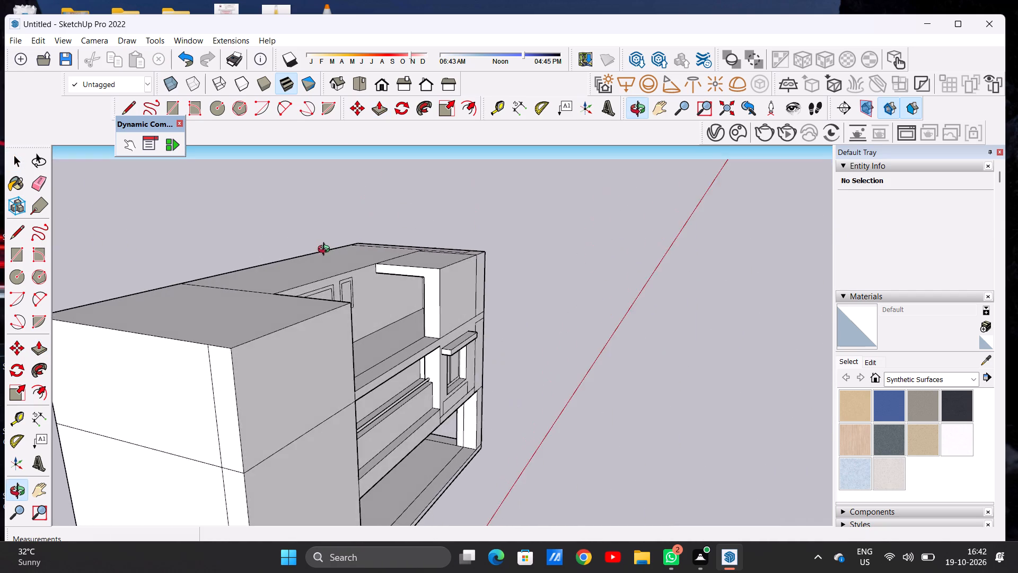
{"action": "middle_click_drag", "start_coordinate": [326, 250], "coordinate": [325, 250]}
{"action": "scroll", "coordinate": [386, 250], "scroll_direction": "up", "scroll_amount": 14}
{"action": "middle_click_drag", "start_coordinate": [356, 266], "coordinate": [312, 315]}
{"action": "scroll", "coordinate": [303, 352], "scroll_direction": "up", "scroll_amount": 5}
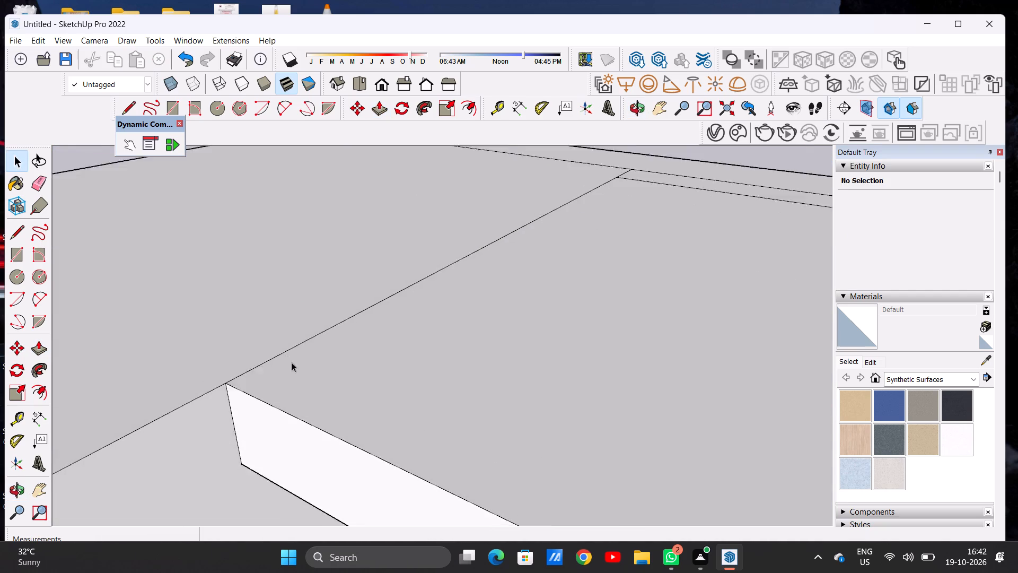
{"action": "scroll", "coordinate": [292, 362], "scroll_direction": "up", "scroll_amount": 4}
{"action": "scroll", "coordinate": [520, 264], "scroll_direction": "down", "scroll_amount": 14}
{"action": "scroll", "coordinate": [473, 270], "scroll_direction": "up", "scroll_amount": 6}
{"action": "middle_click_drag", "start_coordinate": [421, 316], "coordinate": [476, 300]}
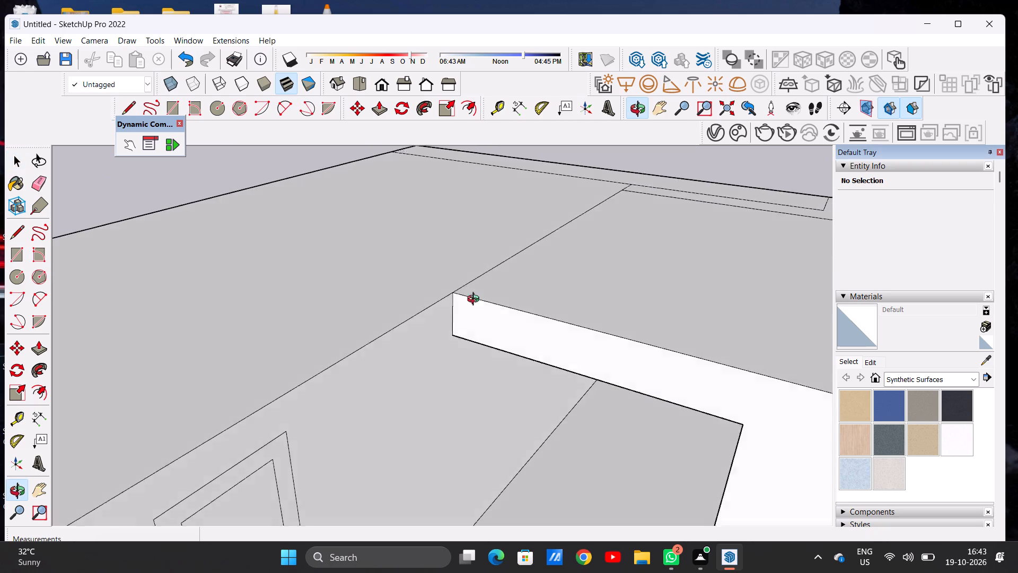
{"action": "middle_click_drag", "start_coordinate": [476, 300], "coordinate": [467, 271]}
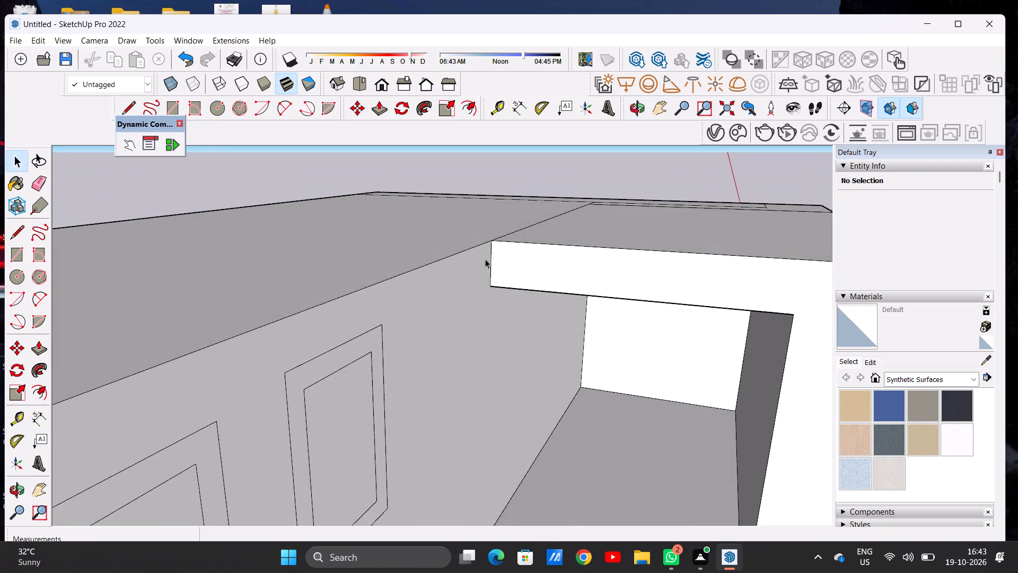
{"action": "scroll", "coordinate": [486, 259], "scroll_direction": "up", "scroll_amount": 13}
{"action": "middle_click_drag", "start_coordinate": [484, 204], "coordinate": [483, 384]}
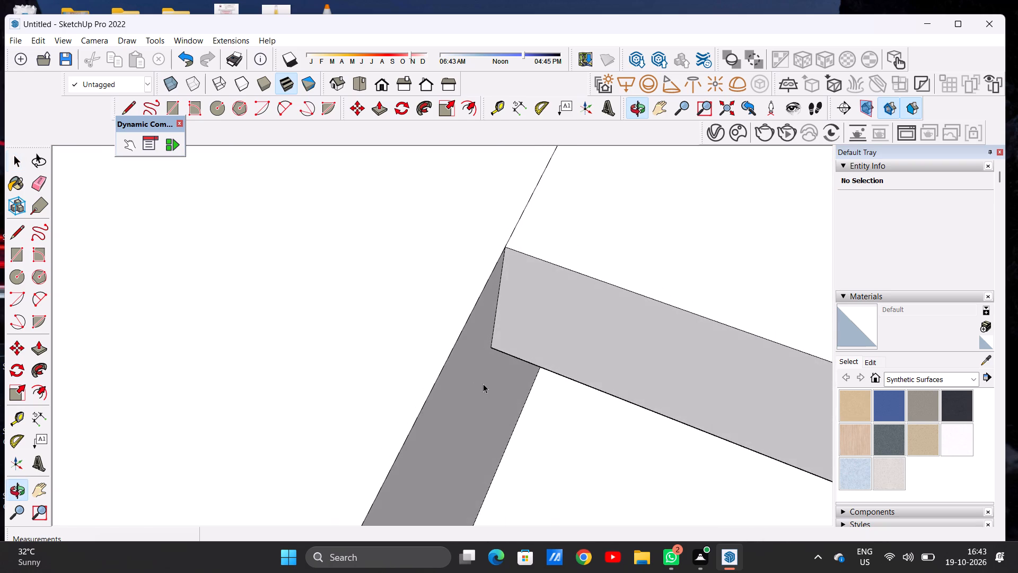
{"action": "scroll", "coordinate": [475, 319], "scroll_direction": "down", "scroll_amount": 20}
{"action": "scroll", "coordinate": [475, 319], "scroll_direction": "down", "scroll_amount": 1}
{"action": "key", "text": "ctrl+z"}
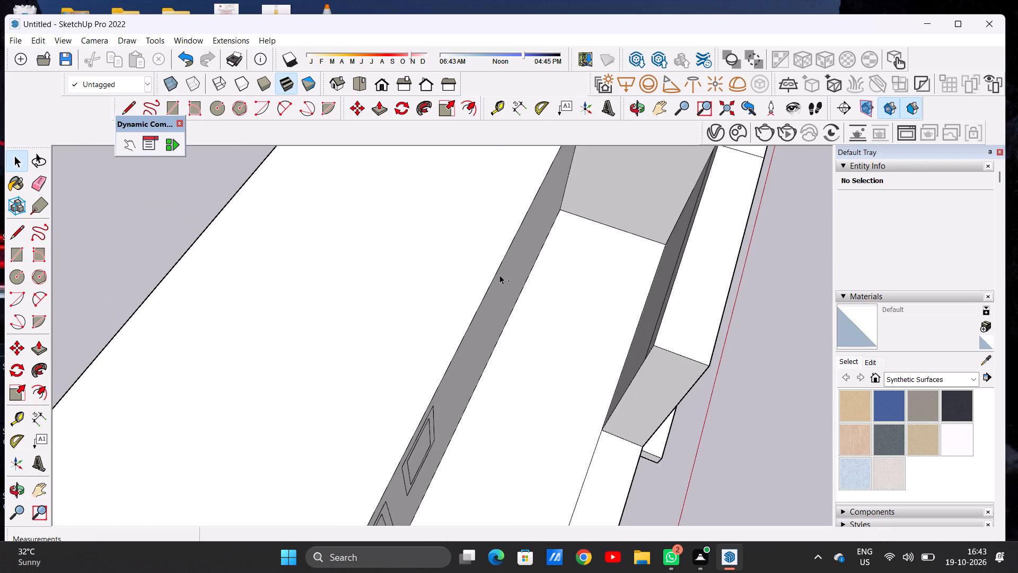
Push/Pull the front wall's top inner strip about 6' 11 3/4" to the rear wall's top edge as a roof slab.
{"action": "scroll", "coordinate": [510, 252], "scroll_direction": "down", "scroll_amount": 6}
{"action": "middle_click_drag", "start_coordinate": [484, 286], "coordinate": [609, 207]}
{"action": "scroll", "coordinate": [482, 255], "scroll_direction": "down", "scroll_amount": 16}
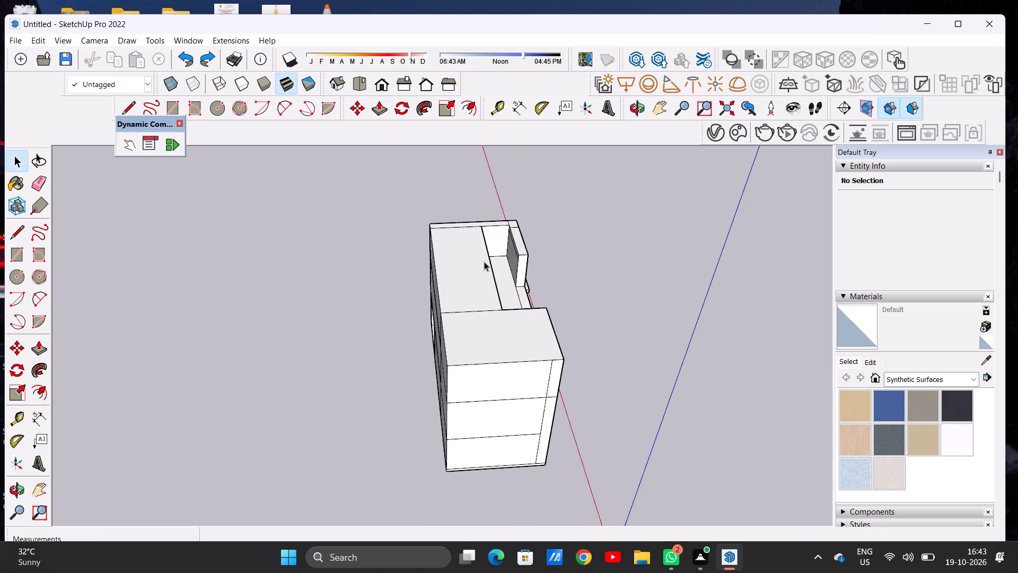
{"action": "scroll", "coordinate": [484, 255], "scroll_direction": "up", "scroll_amount": 17}
{"action": "middle_click_drag", "start_coordinate": [413, 213], "coordinate": [324, 174]}
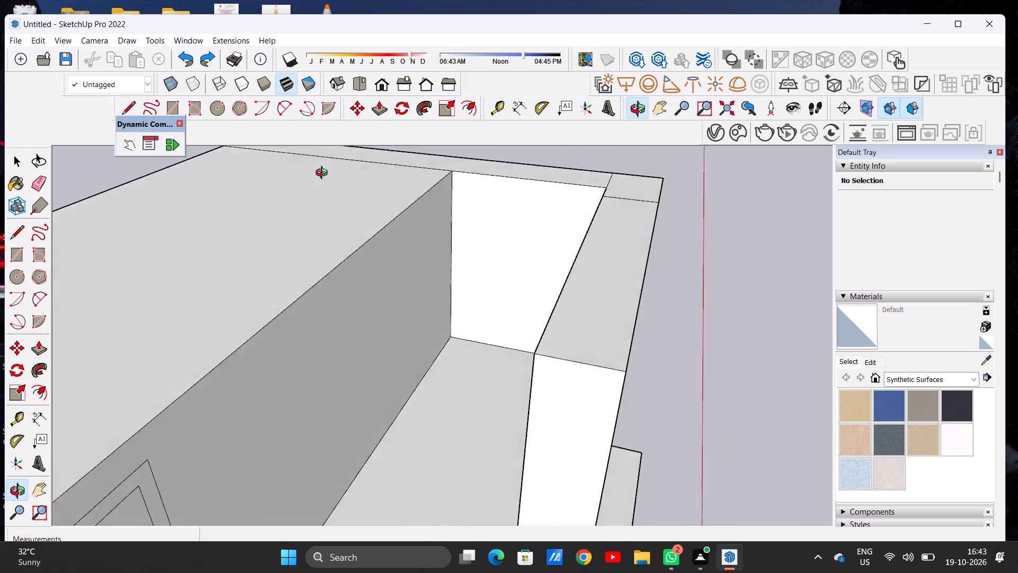
{"action": "middle_click_drag", "start_coordinate": [324, 174], "coordinate": [437, 163]}
{"action": "key", "text": "p"}
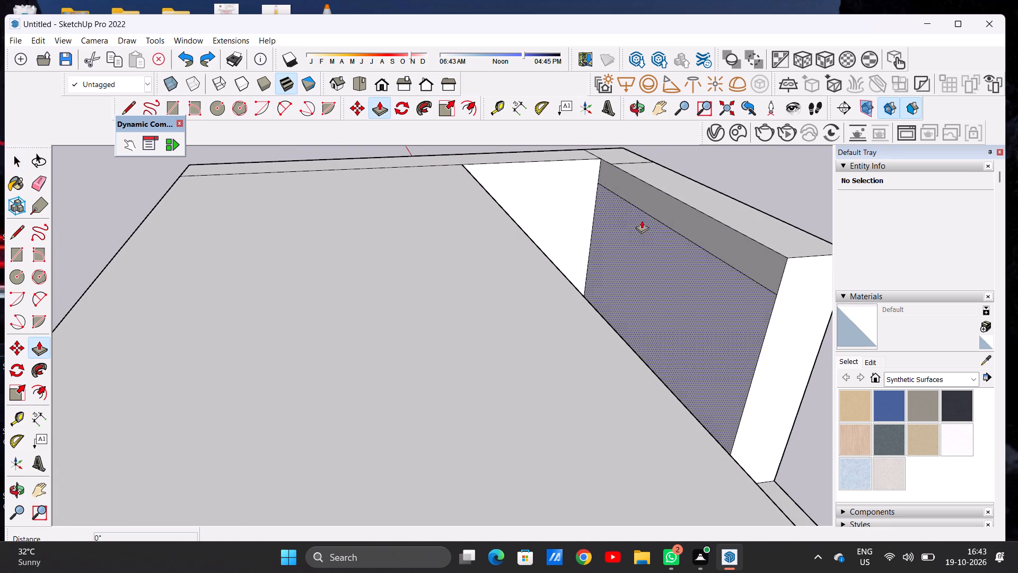
{"action": "left_click", "coordinate": [757, 263]}
{"action": "scroll", "coordinate": [529, 286], "scroll_direction": "down", "scroll_amount": 6}
{"action": "middle_click_drag", "start_coordinate": [610, 286], "coordinate": [454, 283]}
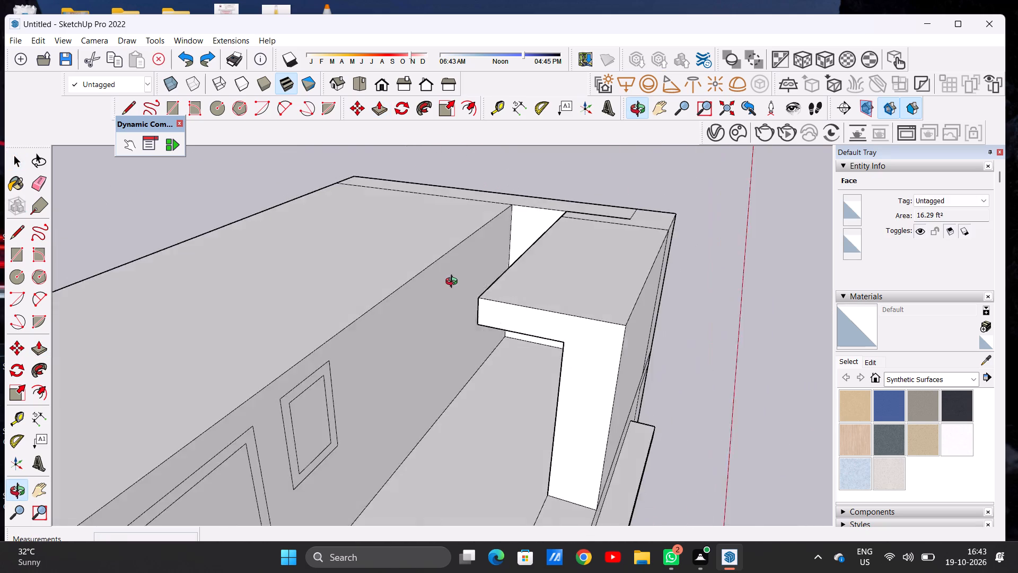
{"action": "middle_click_drag", "start_coordinate": [454, 283], "coordinate": [438, 272]}
{"action": "scroll", "coordinate": [429, 264], "scroll_direction": "up", "scroll_amount": 14}
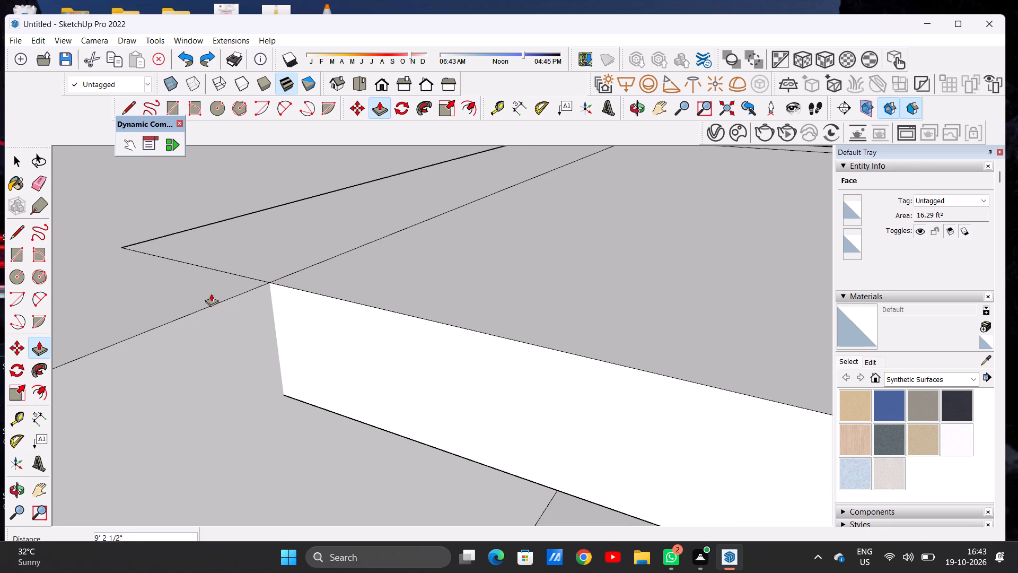
{"action": "left_click", "coordinate": [249, 289]}
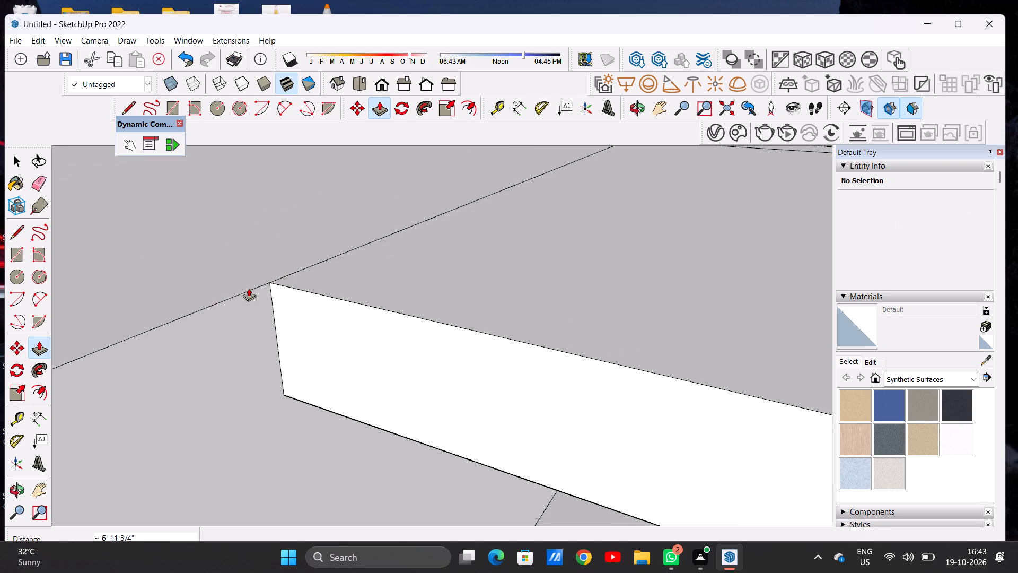
{"action": "key", "text": "space"}
Examine the new roof slab and the enclosed upper-floor corner from the front and above.
{"action": "scroll", "coordinate": [433, 314], "scroll_direction": "down", "scroll_amount": 15}
{"action": "middle_click_drag", "start_coordinate": [592, 274], "coordinate": [344, 362]}
{"action": "scroll", "coordinate": [548, 298], "scroll_direction": "down", "scroll_amount": 14}
{"action": "scroll", "coordinate": [495, 345], "scroll_direction": "up", "scroll_amount": 6}
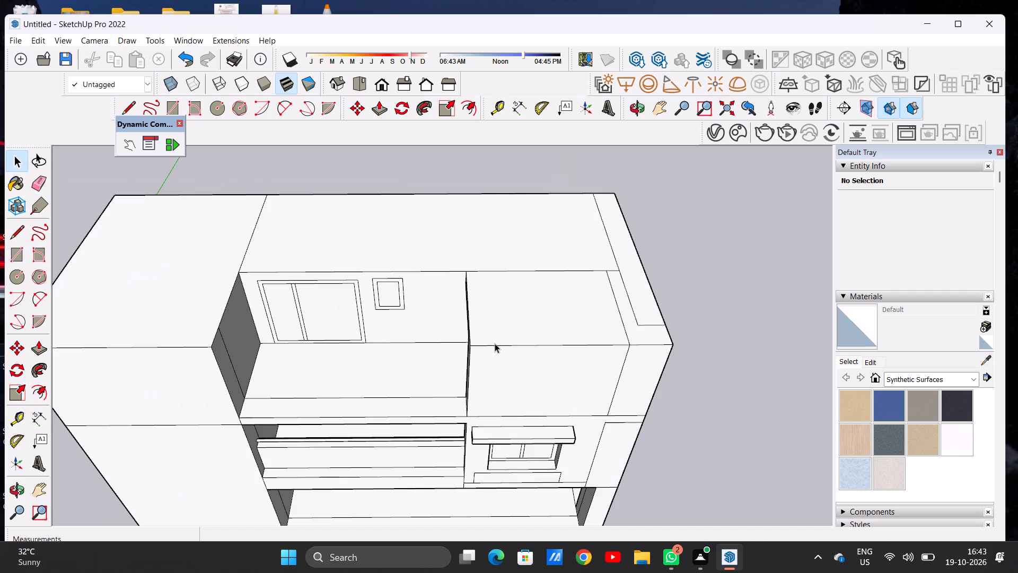
{"action": "middle_click_drag", "start_coordinate": [503, 356], "coordinate": [463, 244]}
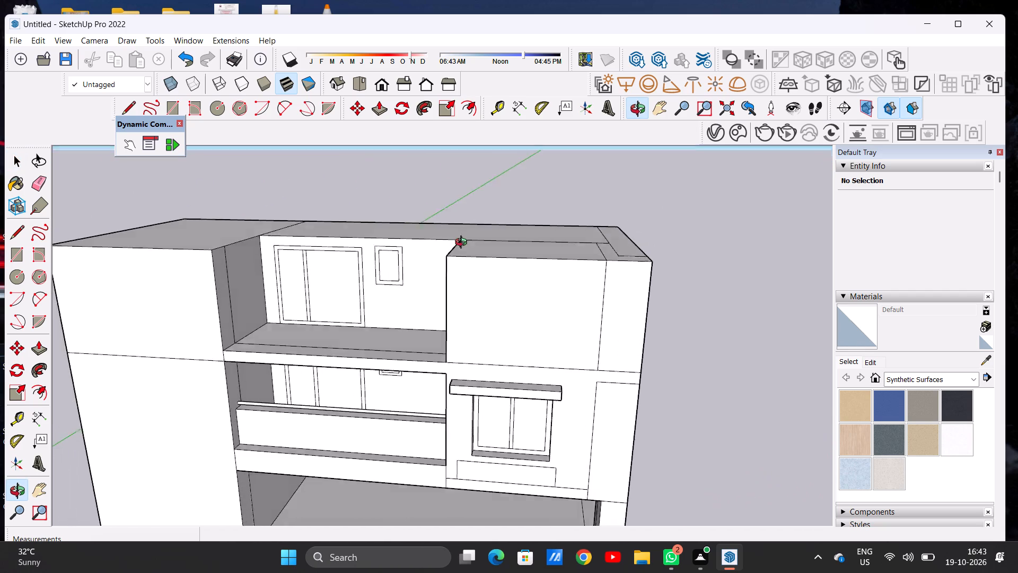
{"action": "middle_click_drag", "start_coordinate": [463, 244], "coordinate": [479, 346]}
{"action": "scroll", "coordinate": [489, 343], "scroll_direction": "up", "scroll_amount": 1}
{"action": "scroll", "coordinate": [561, 302], "scroll_direction": "down", "scroll_amount": 6}
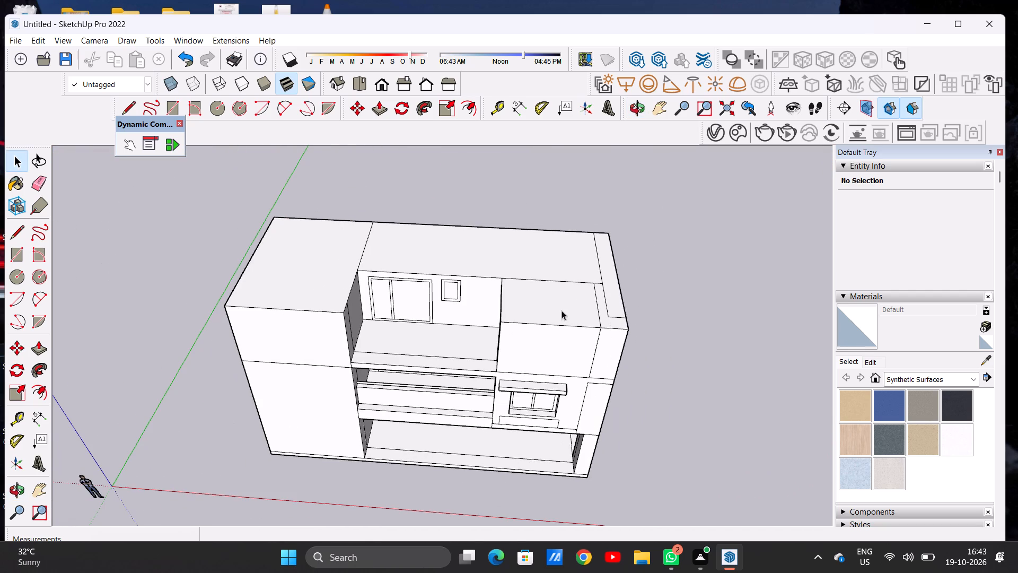
{"action": "scroll", "coordinate": [467, 283], "scroll_direction": "down", "scroll_amount": 1}
{"action": "scroll", "coordinate": [465, 280], "scroll_direction": "up", "scroll_amount": 6}
Examine up close the corner where the new roof slab's edge meets the rear wall and the existing roof.
{"action": "middle_click_drag", "start_coordinate": [464, 264], "coordinate": [638, 155]}
{"action": "scroll", "coordinate": [514, 242], "scroll_direction": "up", "scroll_amount": 3}
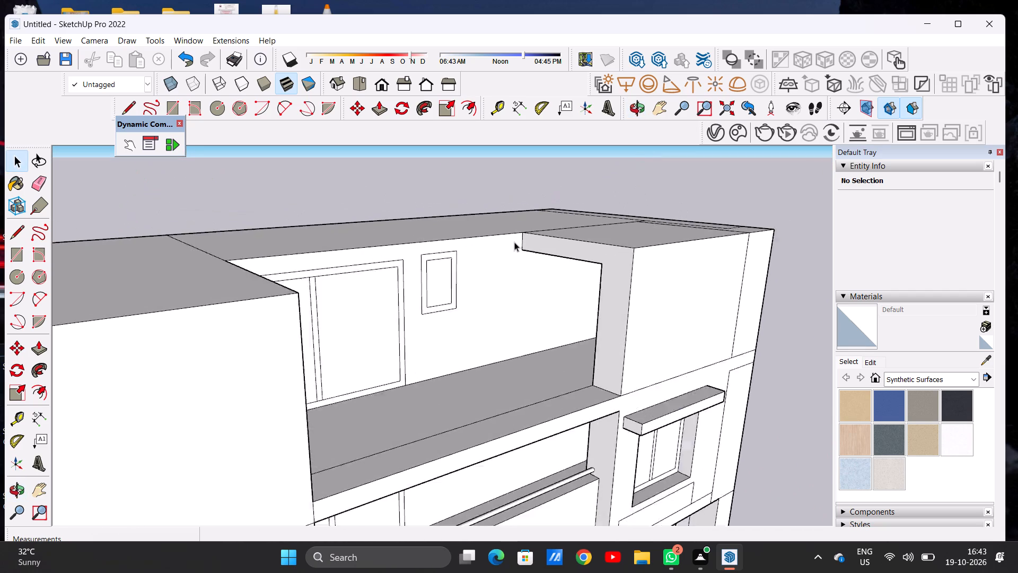
{"action": "scroll", "coordinate": [514, 242], "scroll_direction": "up", "scroll_amount": 13}
{"action": "middle_click_drag", "start_coordinate": [514, 213], "coordinate": [523, 345]}
{"action": "scroll", "coordinate": [543, 348], "scroll_direction": "up", "scroll_amount": 8}
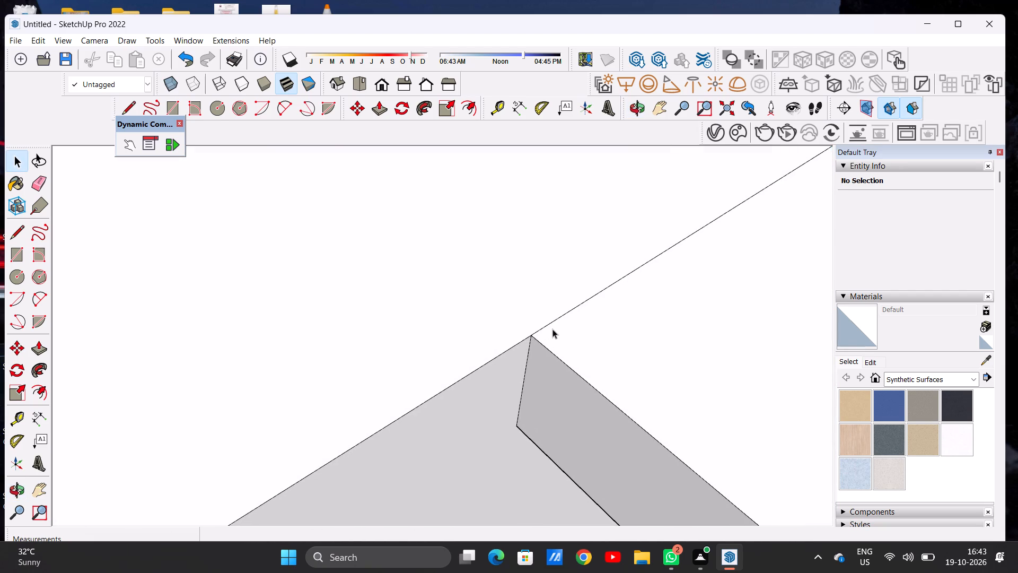
{"action": "scroll", "coordinate": [551, 328], "scroll_direction": "up", "scroll_amount": 1}
{"action": "scroll", "coordinate": [551, 328], "scroll_direction": "down", "scroll_amount": 1}
{"action": "scroll", "coordinate": [551, 328], "scroll_direction": "up", "scroll_amount": 7}
{"action": "scroll", "coordinate": [525, 330], "scroll_direction": "up", "scroll_amount": 16}
{"action": "scroll", "coordinate": [487, 380], "scroll_direction": "up", "scroll_amount": 9}
{"action": "scroll", "coordinate": [447, 367], "scroll_direction": "up", "scroll_amount": 5}
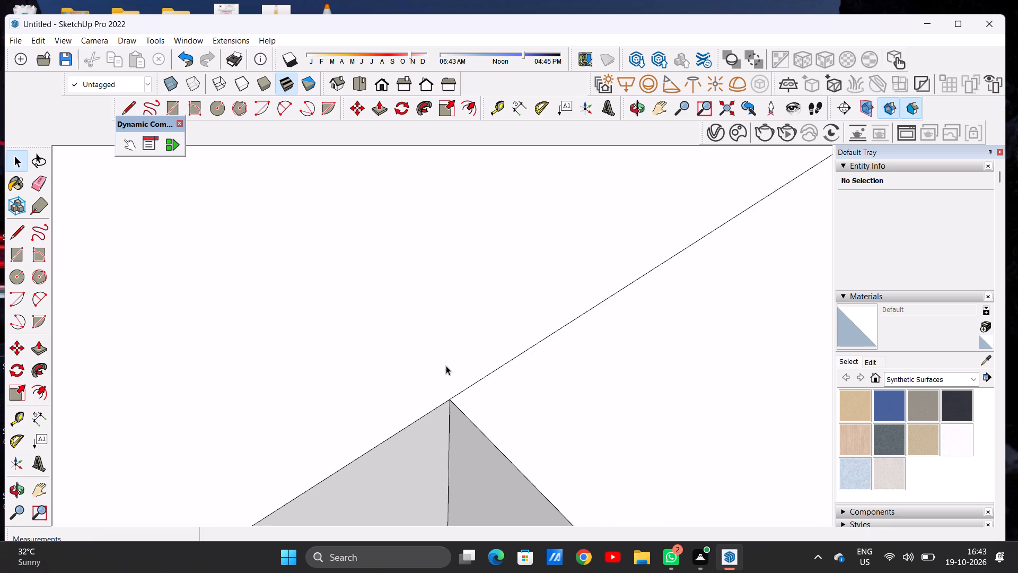
{"action": "scroll", "coordinate": [446, 366], "scroll_direction": "up", "scroll_amount": 13}
{"action": "scroll", "coordinate": [457, 397], "scroll_direction": "up", "scroll_amount": 9}
{"action": "scroll", "coordinate": [467, 400], "scroll_direction": "down", "scroll_amount": 5}
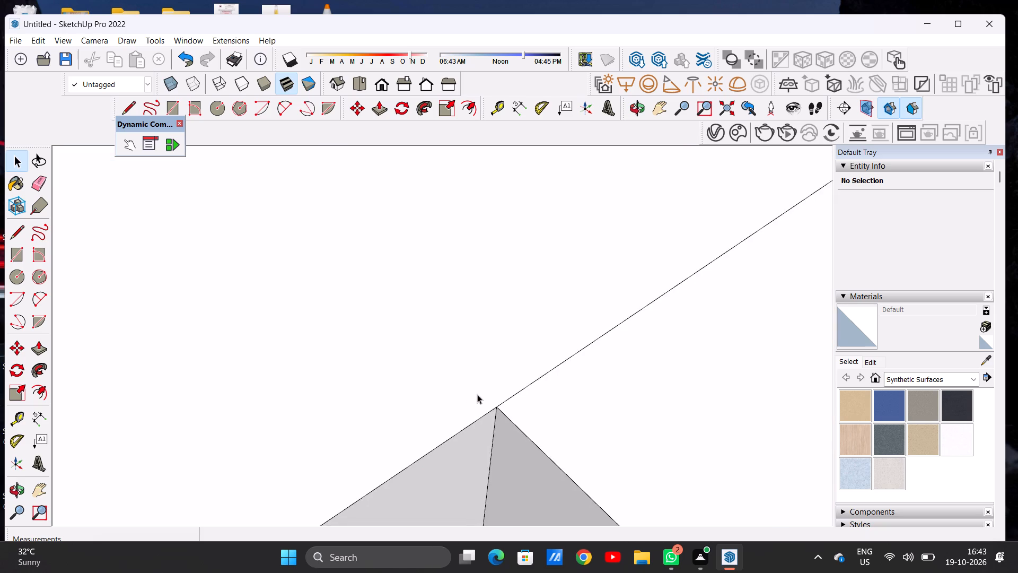
{"action": "scroll", "coordinate": [480, 393], "scroll_direction": "down", "scroll_amount": 5}
{"action": "middle_click_drag", "start_coordinate": [496, 412], "coordinate": [493, 310]}
{"action": "scroll", "coordinate": [494, 409], "scroll_direction": "up", "scroll_amount": 10}
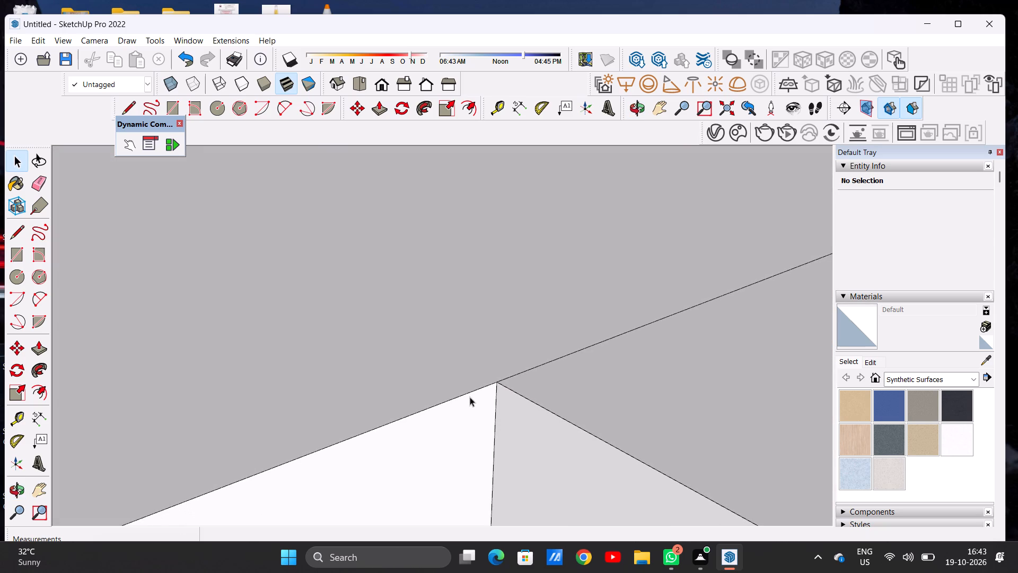
{"action": "scroll", "coordinate": [487, 388], "scroll_direction": "up", "scroll_amount": 9}
{"action": "scroll", "coordinate": [508, 372], "scroll_direction": "up", "scroll_amount": 20}
{"action": "scroll", "coordinate": [508, 372], "scroll_direction": "up", "scroll_amount": 12}
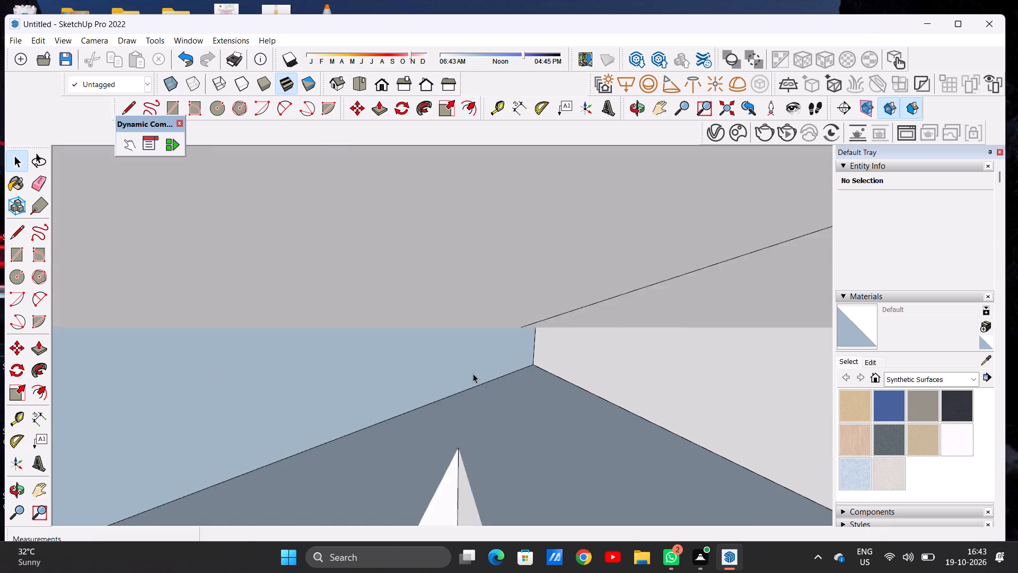
{"action": "scroll", "coordinate": [473, 374], "scroll_direction": "up", "scroll_amount": 2}
{"action": "scroll", "coordinate": [513, 376], "scroll_direction": "down", "scroll_amount": 8}
{"action": "scroll", "coordinate": [531, 375], "scroll_direction": "up", "scroll_amount": 14}
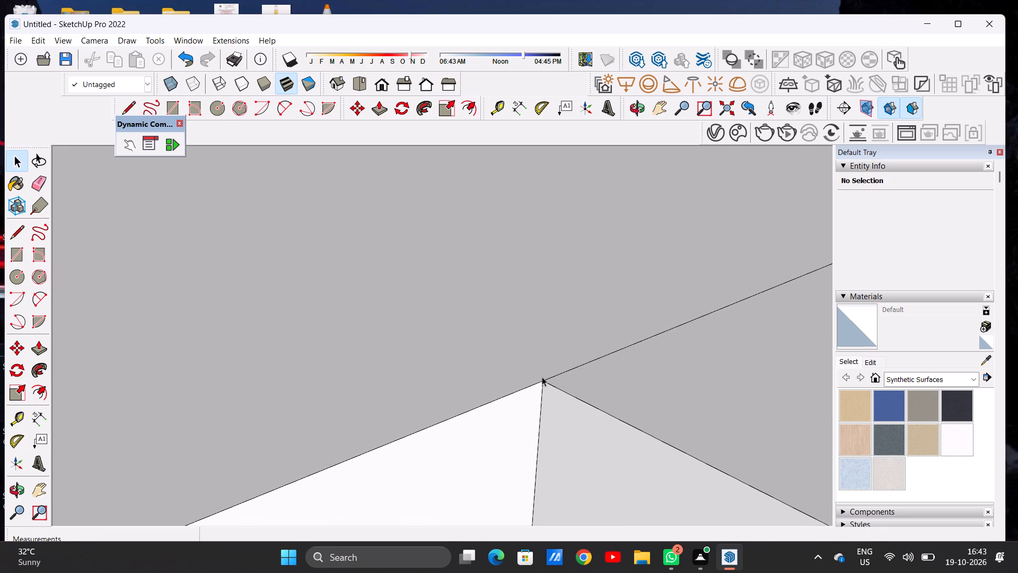
{"action": "scroll", "coordinate": [542, 377], "scroll_direction": "up", "scroll_amount": 20}
{"action": "scroll", "coordinate": [542, 377], "scroll_direction": "up", "scroll_amount": 9}
{"action": "scroll", "coordinate": [543, 362], "scroll_direction": "down", "scroll_amount": 1}
{"action": "scroll", "coordinate": [543, 362], "scroll_direction": "up", "scroll_amount": 5}
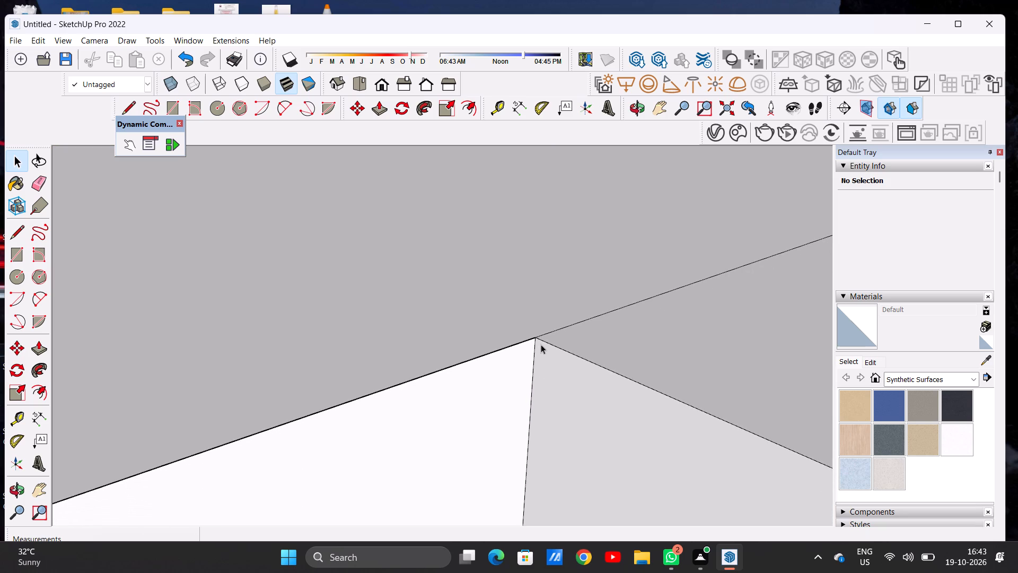
Examine the roof slab's corner at the rear wall, the whole front elevation and the upper-floor balcony from above.
{"action": "middle_click_drag", "start_coordinate": [540, 333], "coordinate": [750, 410]}
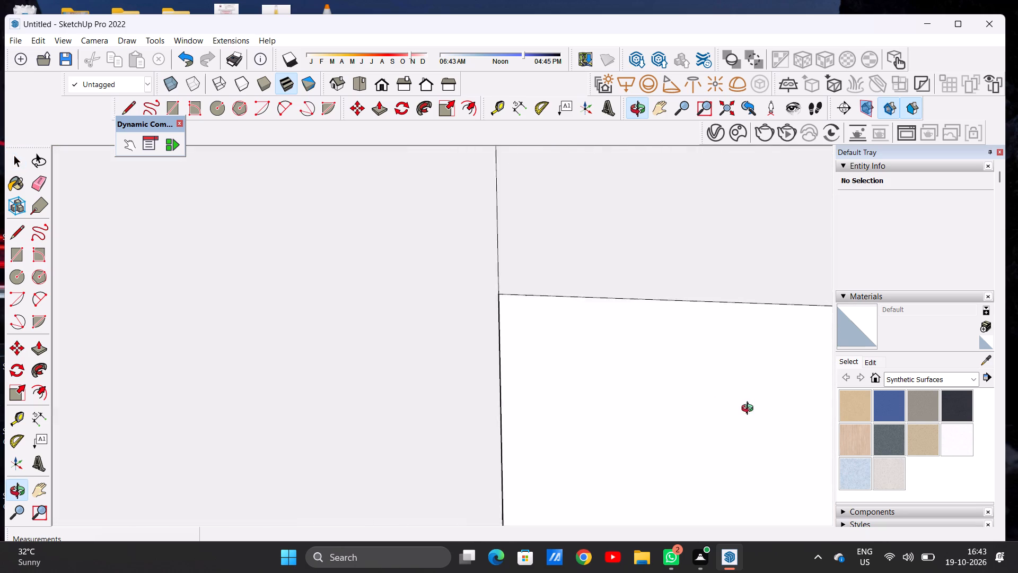
{"action": "middle_click_drag", "start_coordinate": [750, 410], "coordinate": [450, 367]}
{"action": "scroll", "coordinate": [553, 360], "scroll_direction": "down", "scroll_amount": 5}
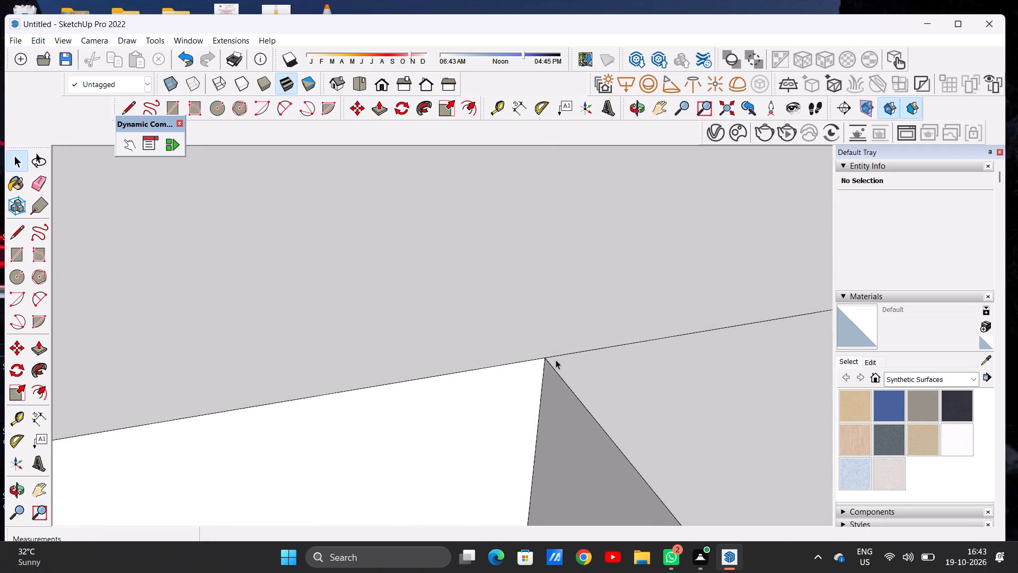
{"action": "scroll", "coordinate": [556, 360], "scroll_direction": "down", "scroll_amount": 20}
{"action": "scroll", "coordinate": [556, 360], "scroll_direction": "down", "scroll_amount": 14}
{"action": "scroll", "coordinate": [540, 331], "scroll_direction": "down", "scroll_amount": 16}
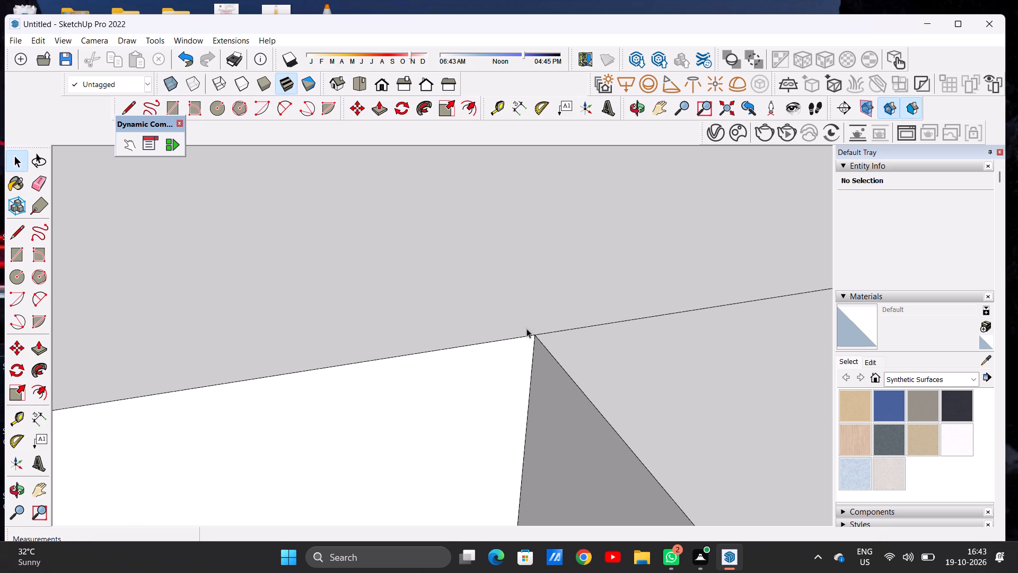
{"action": "scroll", "coordinate": [526, 328], "scroll_direction": "down", "scroll_amount": 20}
{"action": "scroll", "coordinate": [526, 328], "scroll_direction": "down", "scroll_amount": 20}
{"action": "scroll", "coordinate": [526, 328], "scroll_direction": "down", "scroll_amount": 11}
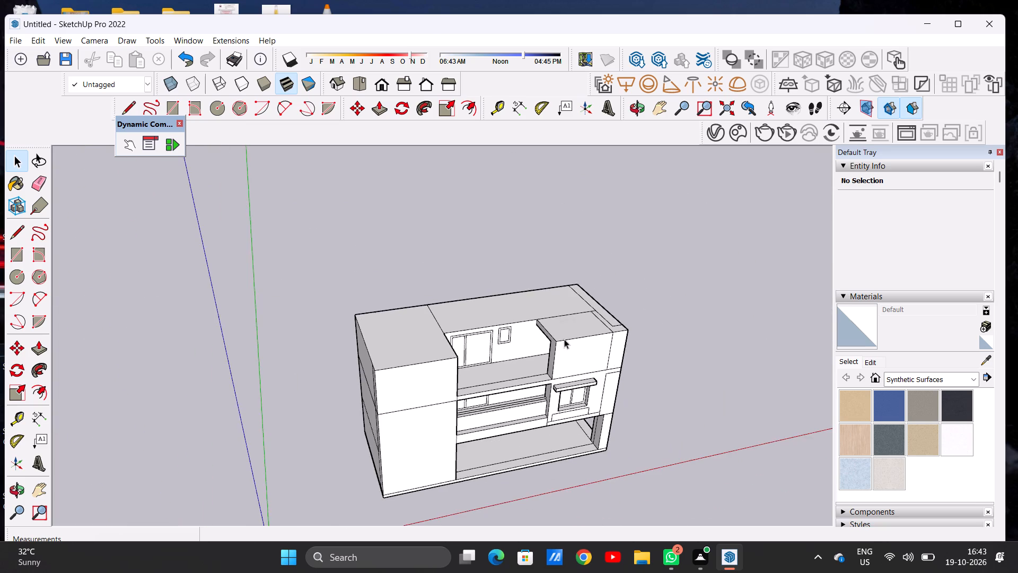
{"action": "scroll", "coordinate": [565, 343], "scroll_direction": "up", "scroll_amount": 6}
{"action": "middle_click_drag", "start_coordinate": [584, 351], "coordinate": [499, 228]}
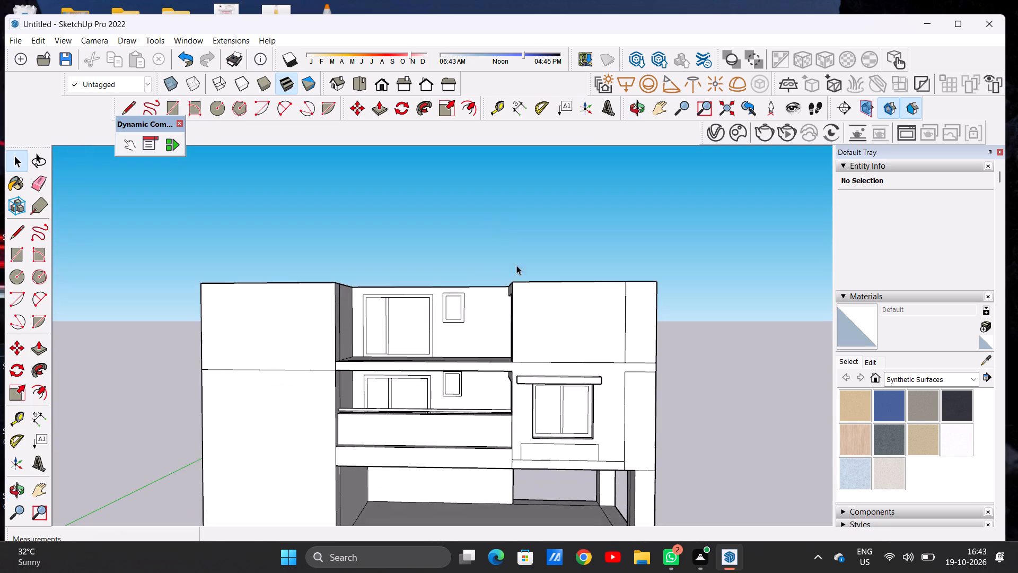
{"action": "scroll", "coordinate": [566, 359], "scroll_direction": "down", "scroll_amount": 4}
{"action": "middle_click_drag", "start_coordinate": [516, 381], "coordinate": [438, 353]}
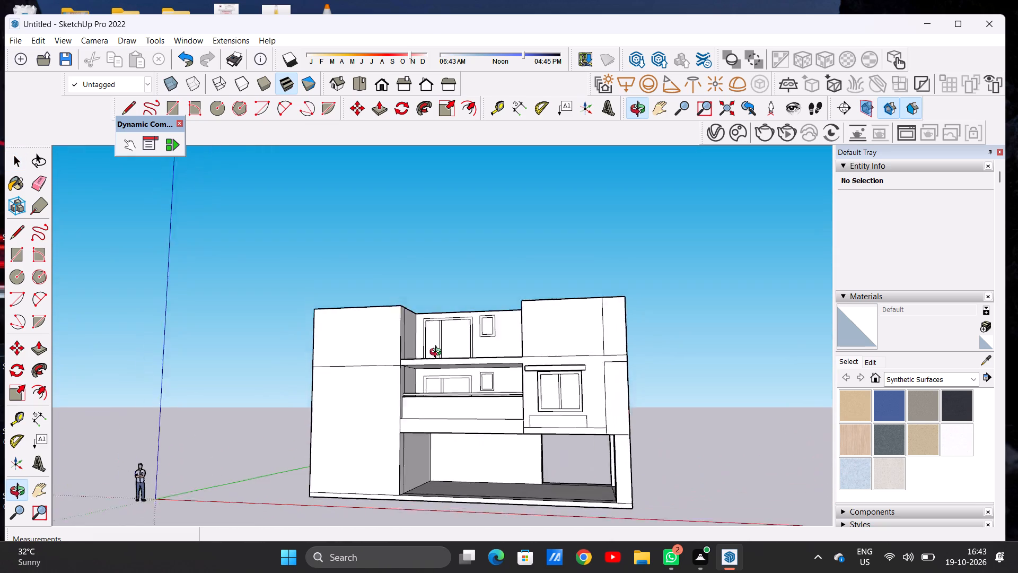
{"action": "middle_click_drag", "start_coordinate": [438, 353], "coordinate": [500, 460]}
{"action": "scroll", "coordinate": [651, 378], "scroll_direction": "down", "scroll_amount": 6}
{"action": "scroll", "coordinate": [551, 346], "scroll_direction": "up", "scroll_amount": 8}
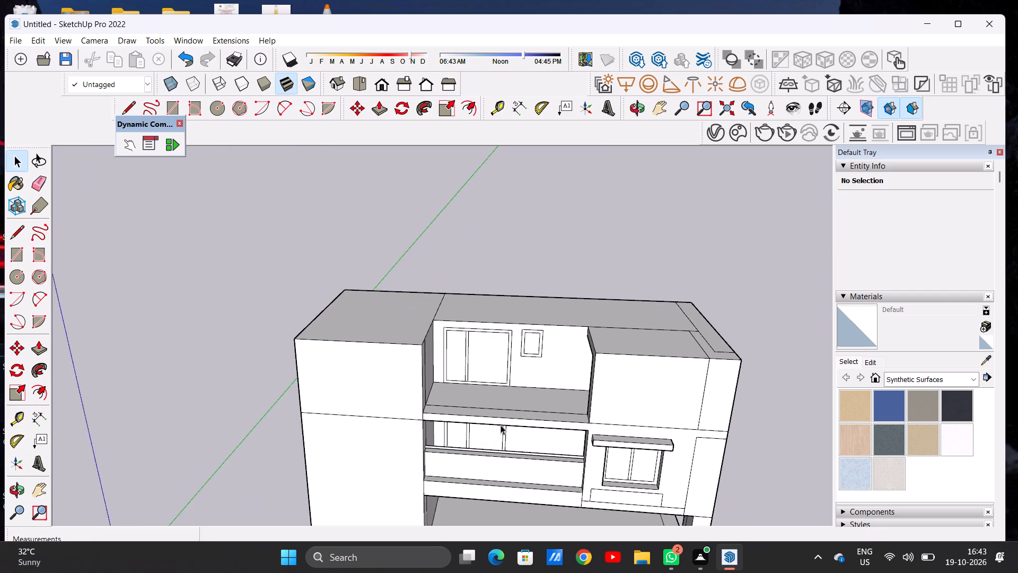
{"action": "middle_click_drag", "start_coordinate": [503, 425], "coordinate": [529, 463]}
{"action": "scroll", "coordinate": [550, 435], "scroll_direction": "up", "scroll_amount": 2}
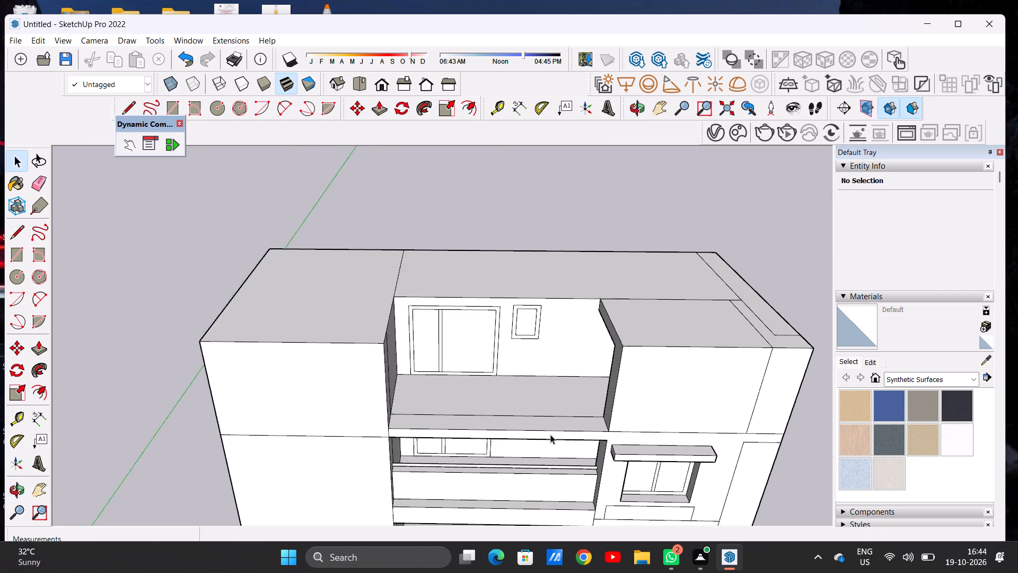
{"action": "scroll", "coordinate": [550, 435], "scroll_direction": "up", "scroll_amount": 1}
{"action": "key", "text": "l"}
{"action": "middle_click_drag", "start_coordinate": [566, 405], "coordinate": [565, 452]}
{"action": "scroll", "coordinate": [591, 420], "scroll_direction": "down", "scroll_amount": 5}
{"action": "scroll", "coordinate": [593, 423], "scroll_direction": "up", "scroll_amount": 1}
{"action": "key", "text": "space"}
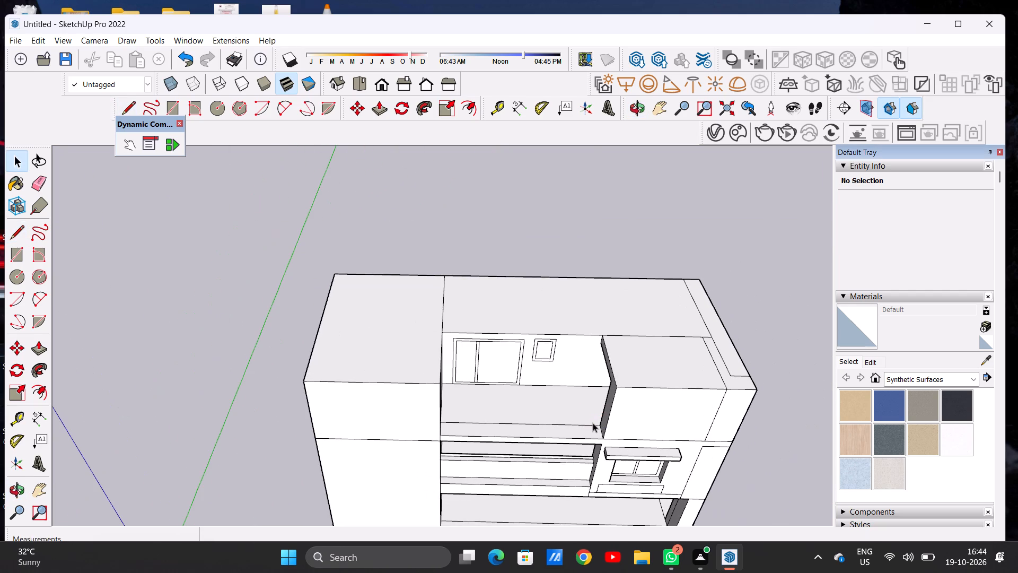
Push/Pull the front strip of the upper balcony floor up about 11 9/16" to form a raised kerb.
{"action": "type", "text": "P"}
{"action": "middle_click_drag", "start_coordinate": [599, 468], "coordinate": [591, 360]}
{"action": "scroll", "coordinate": [602, 398], "scroll_direction": "up", "scroll_amount": 11}
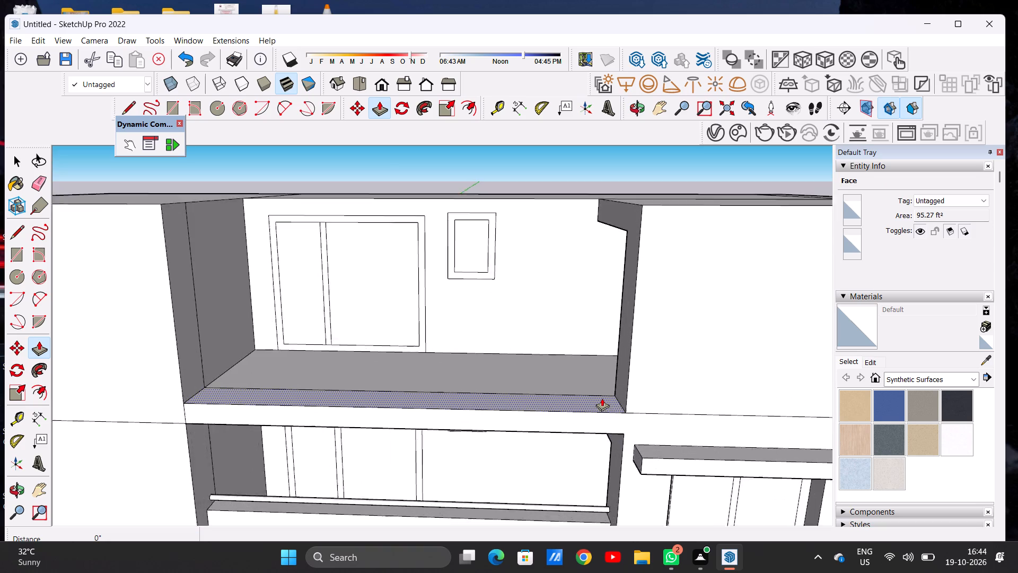
{"action": "scroll", "coordinate": [602, 398], "scroll_direction": "up", "scroll_amount": 3}
{"action": "left_click", "coordinate": [604, 407]}
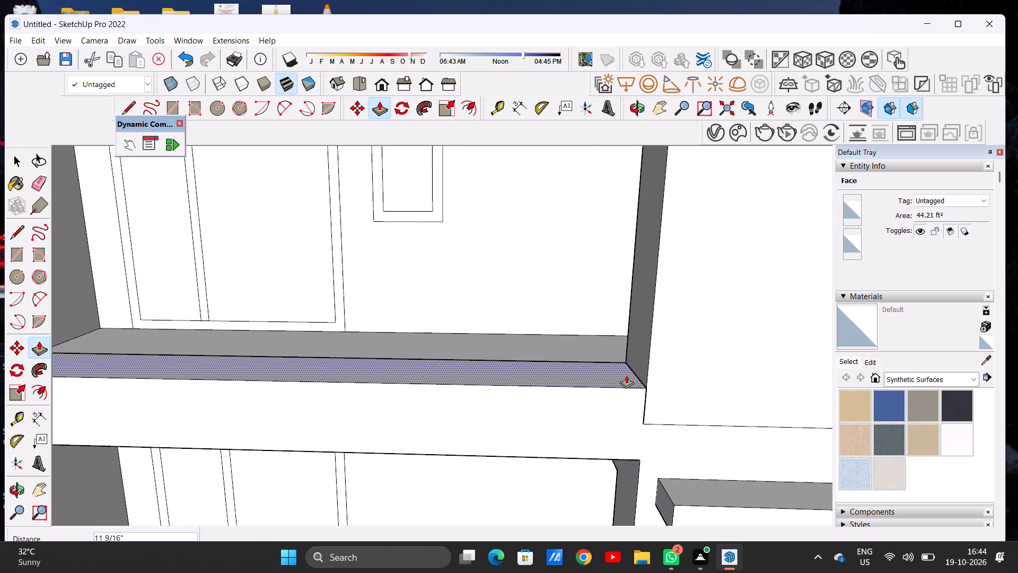
{"action": "left_click", "coordinate": [626, 378]}
{"action": "key", "text": "space"}
Draw a line about 20' 1 5/8" long between the side-edge midpoints of the raised balcony strip, splitting it lengthwise.
{"action": "scroll", "coordinate": [589, 388], "scroll_direction": "down", "scroll_amount": 17}
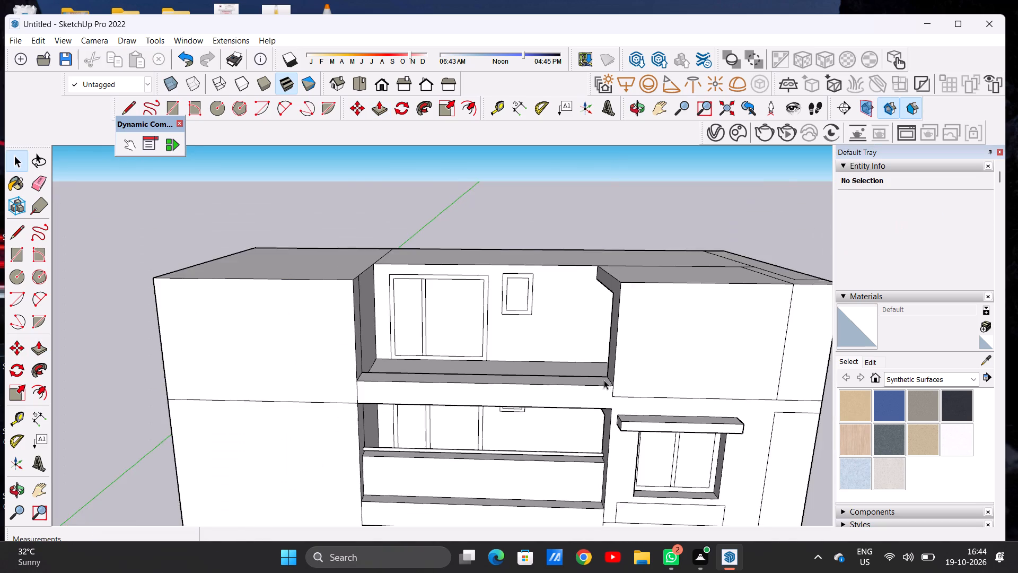
{"action": "middle_click_drag", "start_coordinate": [602, 372], "coordinate": [610, 476]}
{"action": "scroll", "coordinate": [597, 413], "scroll_direction": "up", "scroll_amount": 7}
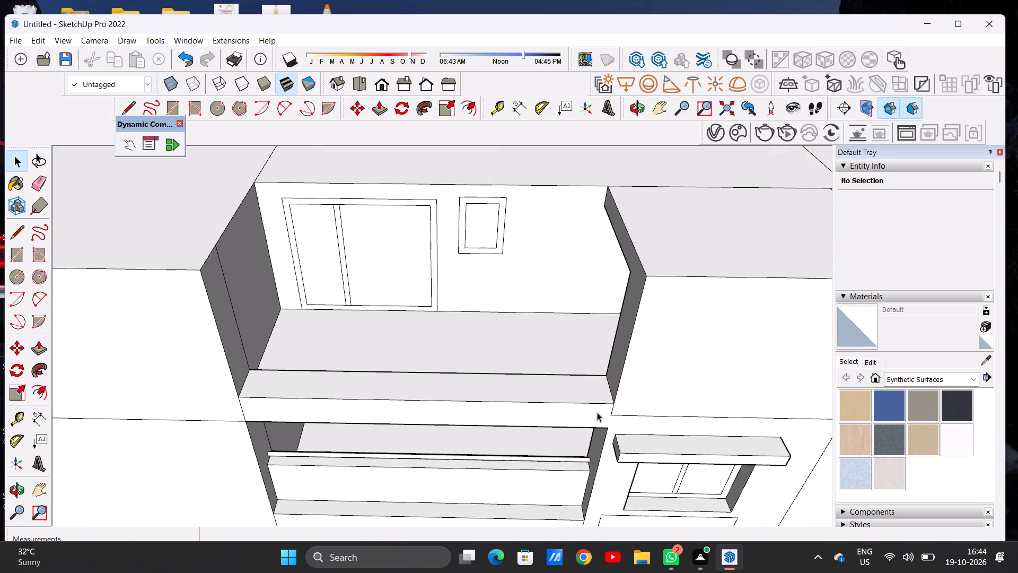
{"action": "key", "text": "l"}
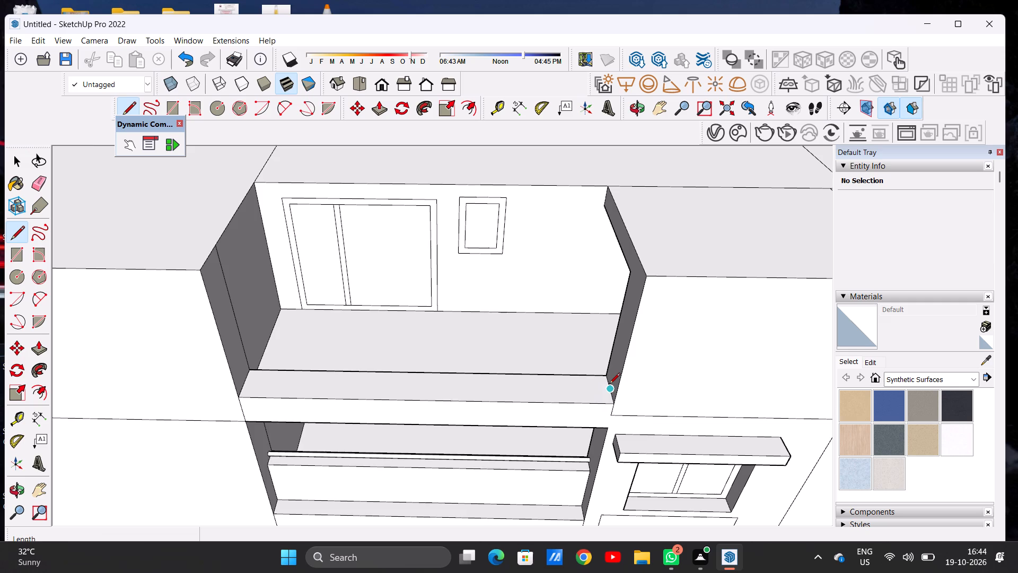
{"action": "left_click", "coordinate": [609, 385]}
{"action": "scroll", "coordinate": [530, 385], "scroll_direction": "down", "scroll_amount": 8}
{"action": "scroll", "coordinate": [456, 387], "scroll_direction": "up", "scroll_amount": 6}
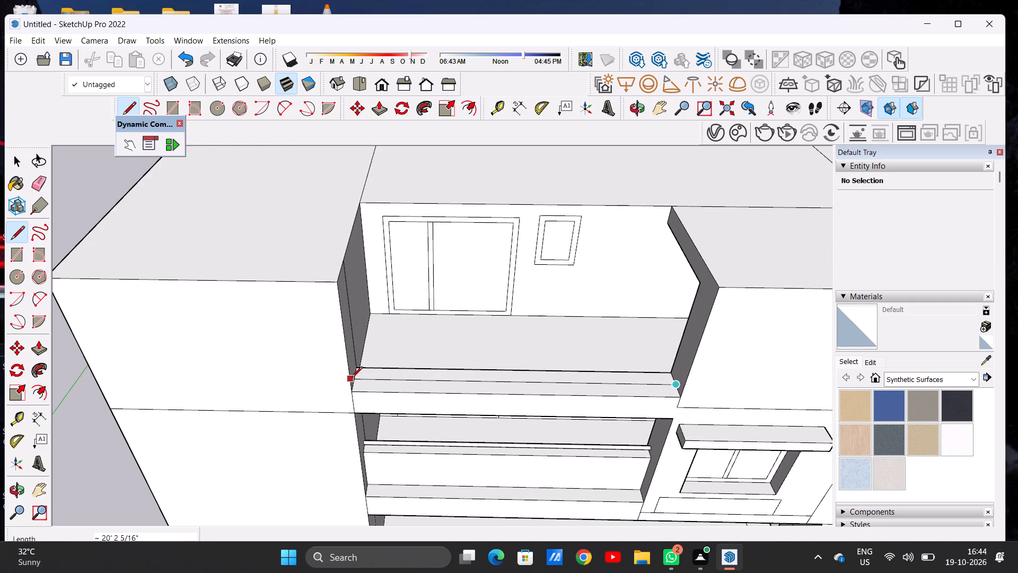
{"action": "scroll", "coordinate": [352, 378], "scroll_direction": "up", "scroll_amount": 8}
{"action": "left_click", "coordinate": [358, 380]}
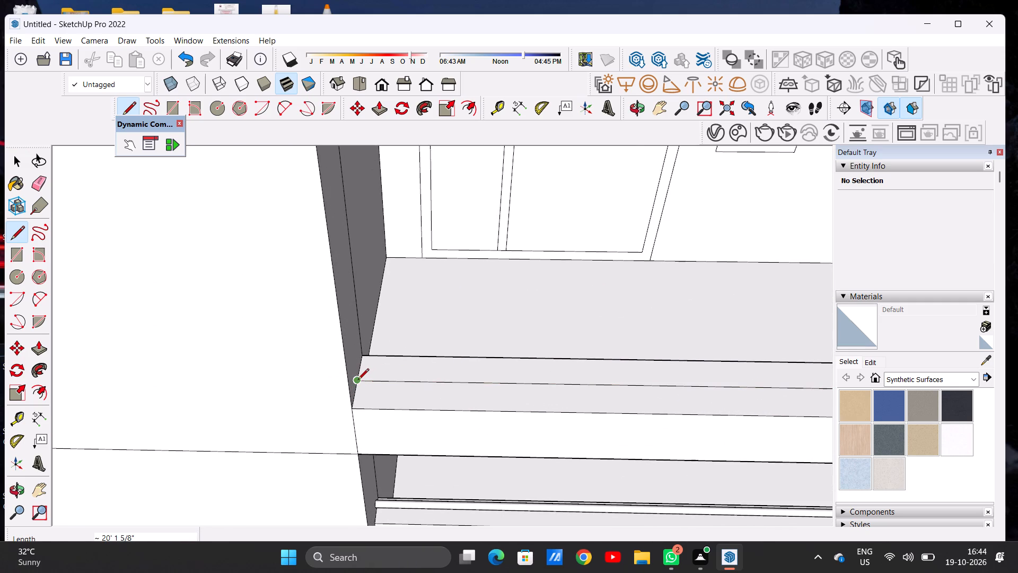
{"action": "key", "text": "space"}
Push/Pull the inner half of the split balcony strip up about 2' 10 7/8" as a parapet wall.
{"action": "scroll", "coordinate": [433, 418], "scroll_direction": "down", "scroll_amount": 10}
{"action": "scroll", "coordinate": [433, 418], "scroll_direction": "up", "scroll_amount": 1}
{"action": "scroll", "coordinate": [433, 414], "scroll_direction": "down", "scroll_amount": 14}
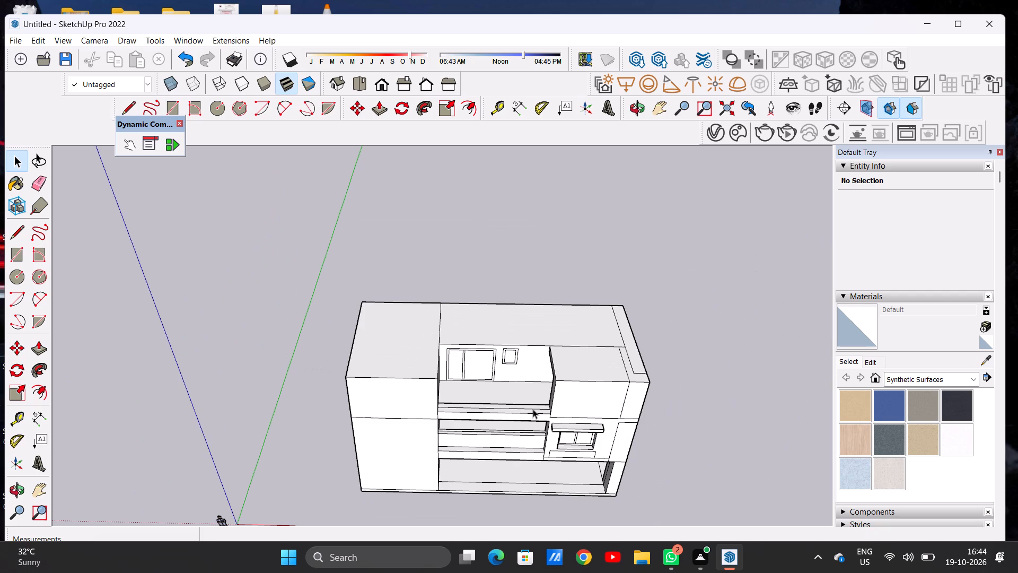
{"action": "scroll", "coordinate": [532, 408], "scroll_direction": "up", "scroll_amount": 14}
{"action": "scroll", "coordinate": [587, 403], "scroll_direction": "down", "scroll_amount": 3}
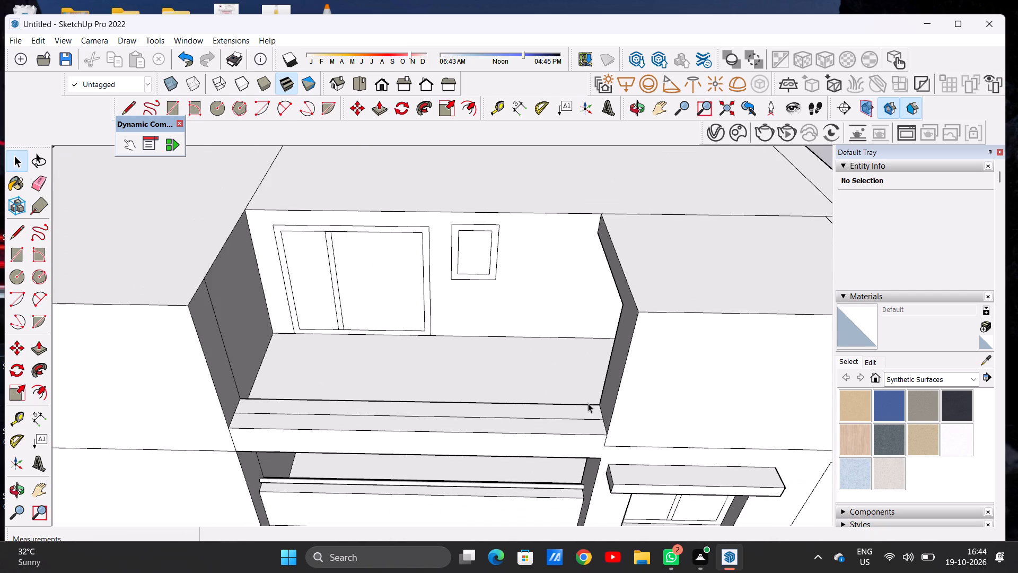
{"action": "middle_click_drag", "start_coordinate": [588, 402], "coordinate": [591, 423]}
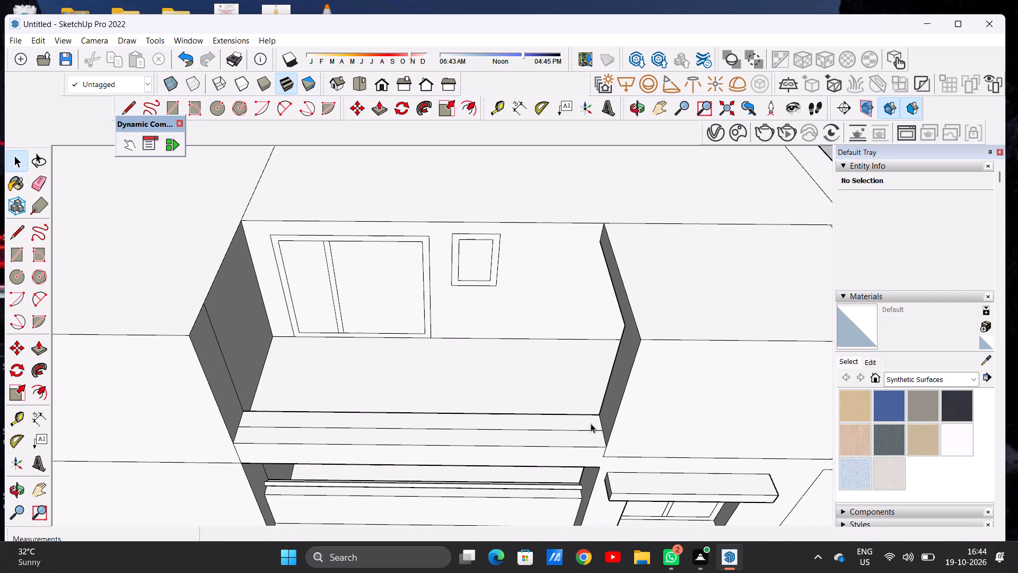
{"action": "scroll", "coordinate": [591, 423], "scroll_direction": "down", "scroll_amount": 15}
{"action": "scroll", "coordinate": [592, 420], "scroll_direction": "up", "scroll_amount": 7}
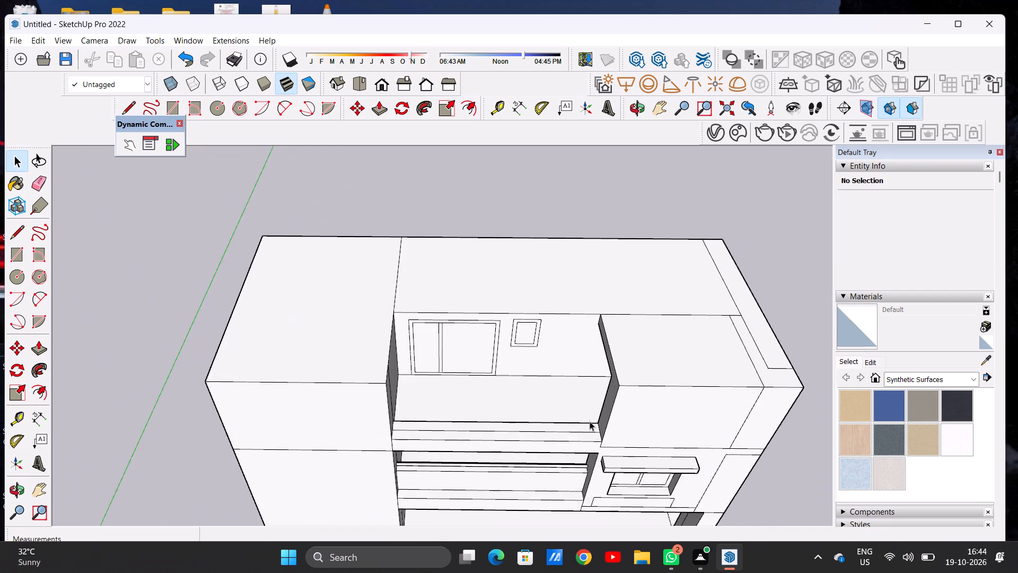
{"action": "scroll", "coordinate": [590, 421], "scroll_direction": "up", "scroll_amount": 7}
{"action": "key", "text": "p"}
{"action": "scroll", "coordinate": [595, 429], "scroll_direction": "up", "scroll_amount": 8}
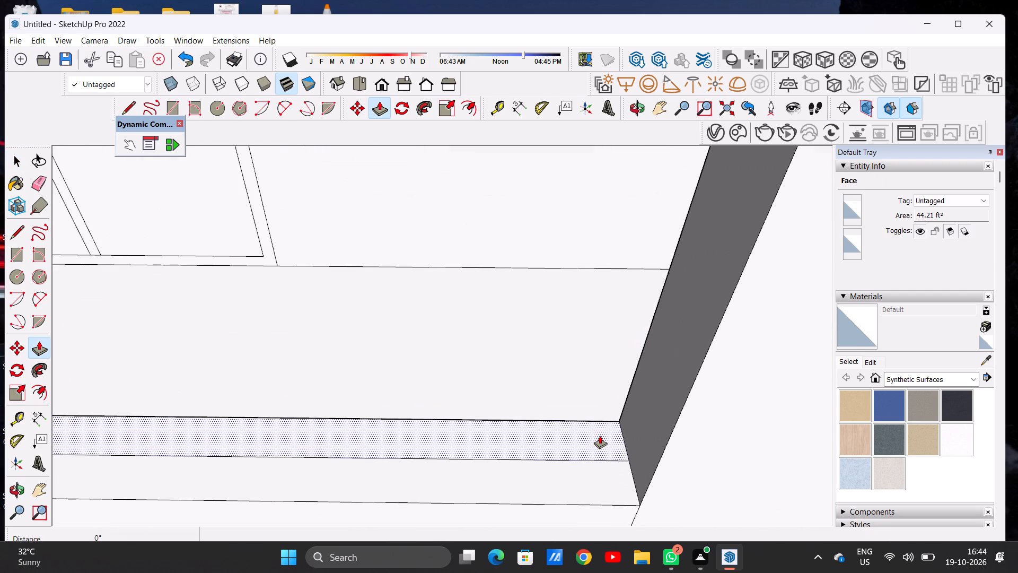
{"action": "left_click", "coordinate": [600, 436]}
{"action": "scroll", "coordinate": [610, 385], "scroll_direction": "down", "scroll_amount": 17}
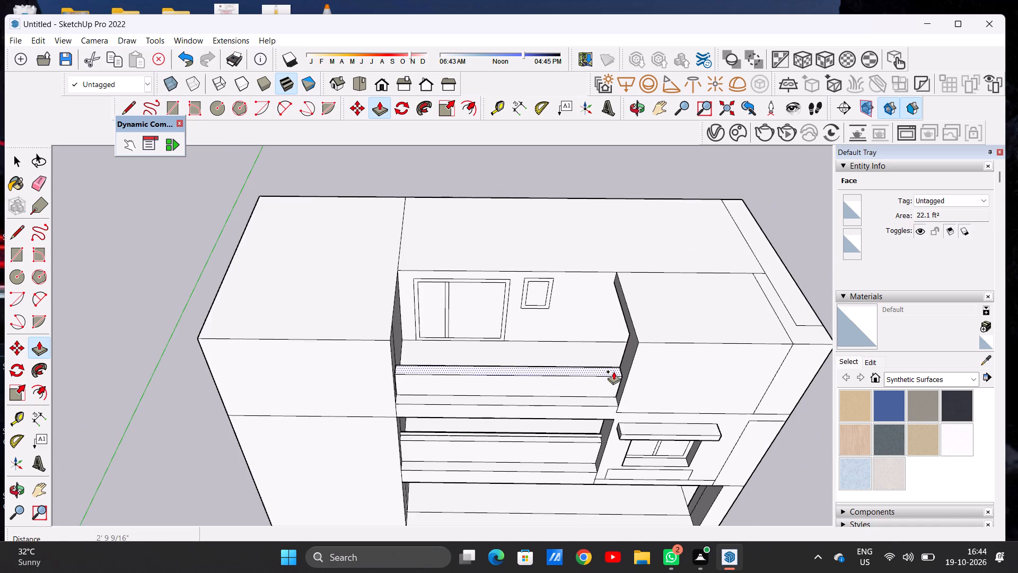
{"action": "middle_click_drag", "start_coordinate": [613, 387], "coordinate": [622, 322]}
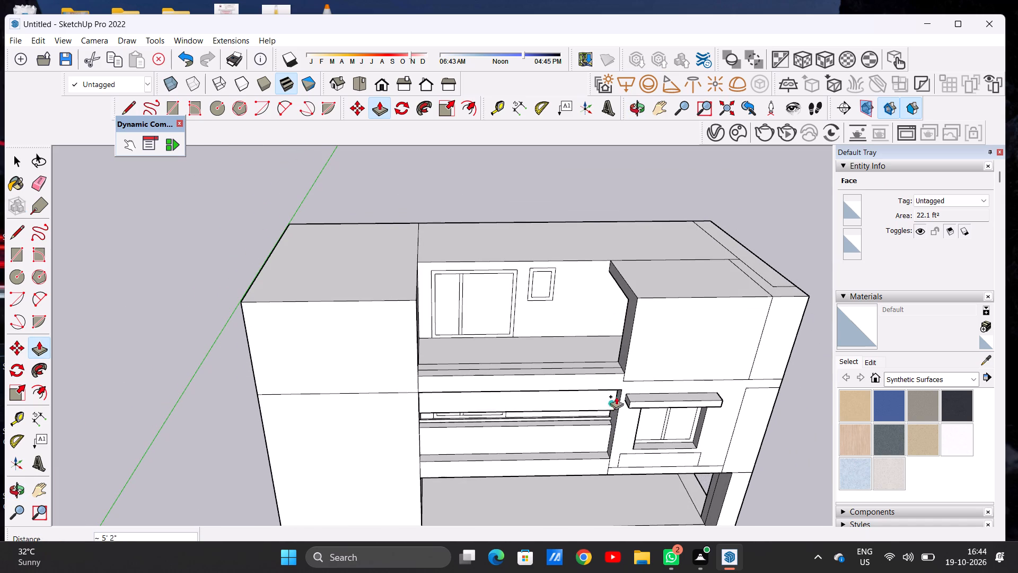
{"action": "scroll", "coordinate": [621, 336], "scroll_direction": "up", "scroll_amount": 7}
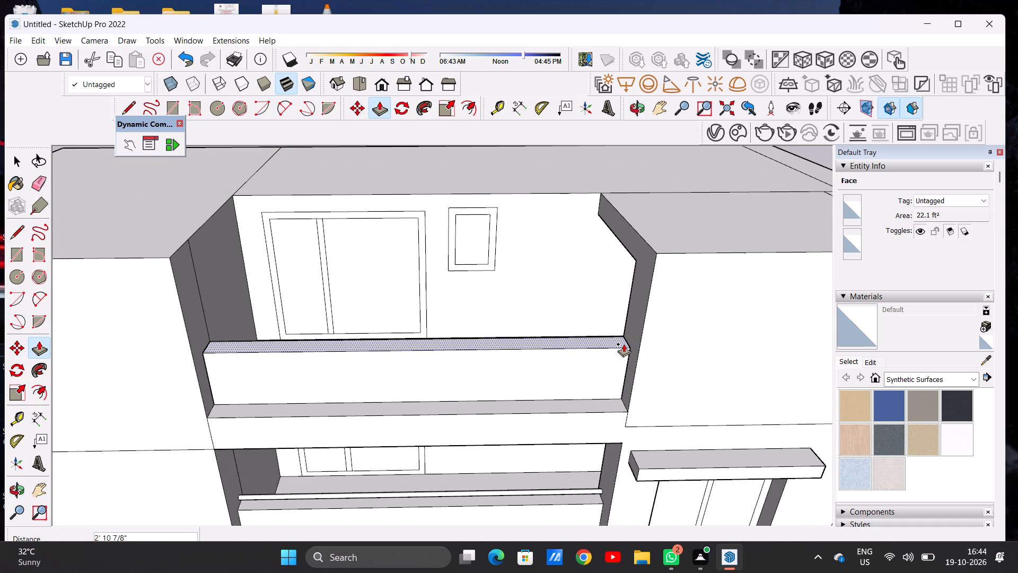
{"action": "left_click", "coordinate": [625, 337]}
{"action": "key", "text": "space"}
Draw a circle of about 2 1/8" radius on the end bay's side wall just above the parapet's end.
{"action": "scroll", "coordinate": [609, 429], "scroll_direction": "down", "scroll_amount": 9}
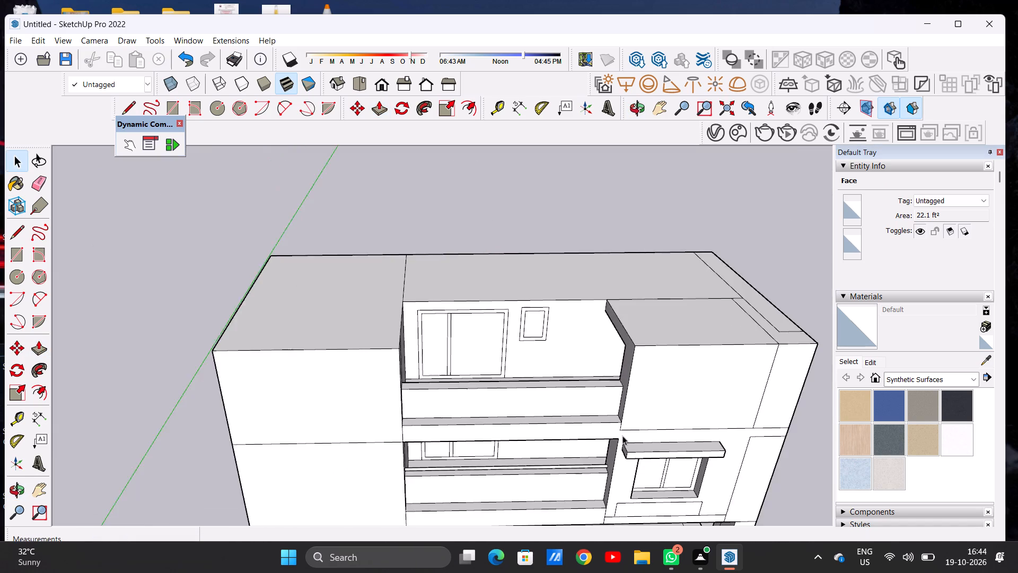
{"action": "middle_click_drag", "start_coordinate": [627, 432], "coordinate": [637, 337]}
{"action": "scroll", "coordinate": [574, 349], "scroll_direction": "up", "scroll_amount": 7}
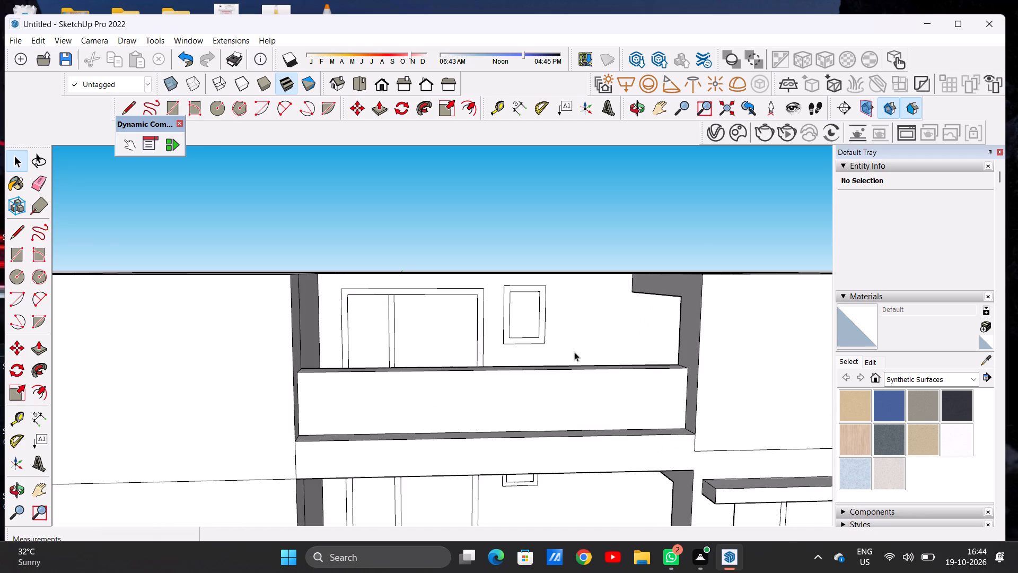
{"action": "middle_click_drag", "start_coordinate": [599, 361], "coordinate": [697, 381]}
{"action": "scroll", "coordinate": [704, 352], "scroll_direction": "up", "scroll_amount": 3}
{"action": "scroll", "coordinate": [703, 352], "scroll_direction": "down", "scroll_amount": 1}
{"action": "scroll", "coordinate": [701, 352], "scroll_direction": "up", "scroll_amount": 3}
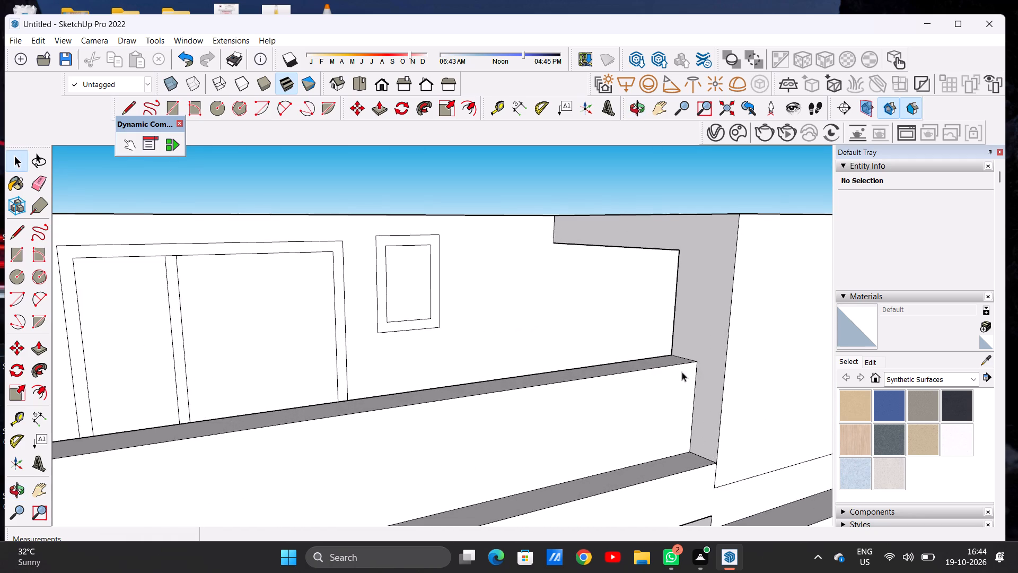
{"action": "middle_click_drag", "start_coordinate": [692, 375], "coordinate": [706, 397]}
{"action": "scroll", "coordinate": [694, 373], "scroll_direction": "up", "scroll_amount": 9}
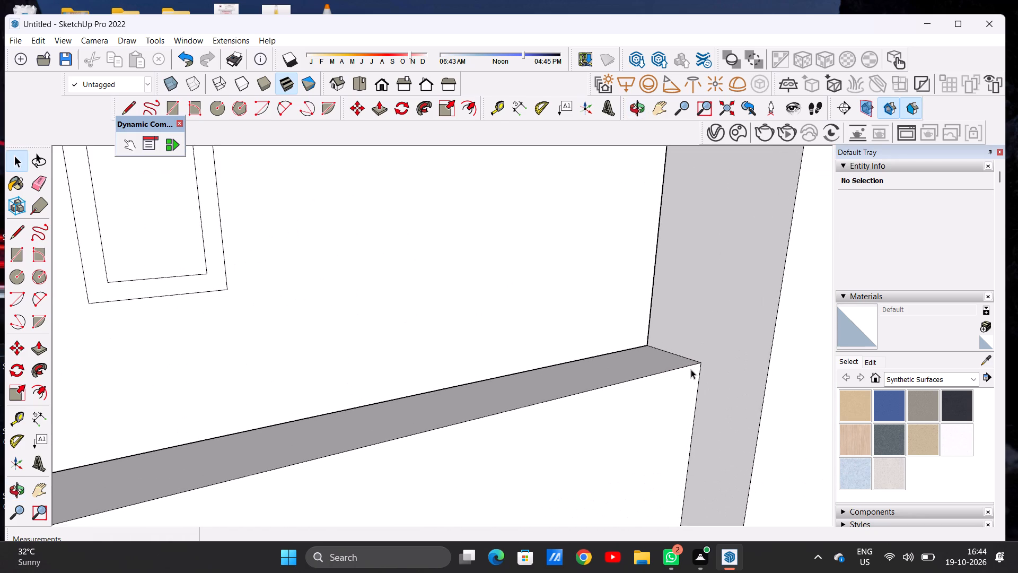
{"action": "key", "text": "c"}
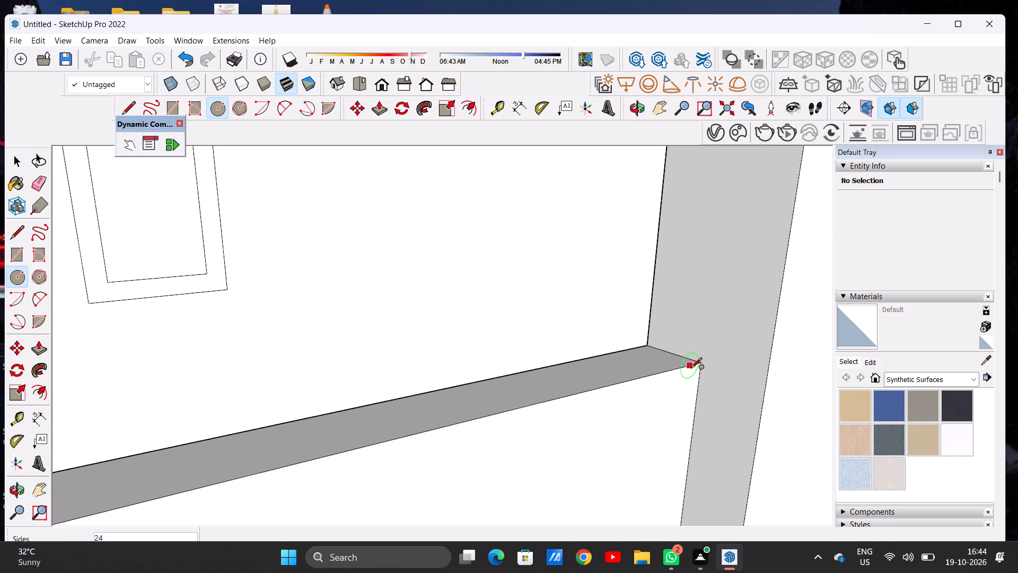
{"action": "left_click", "coordinate": [675, 331]}
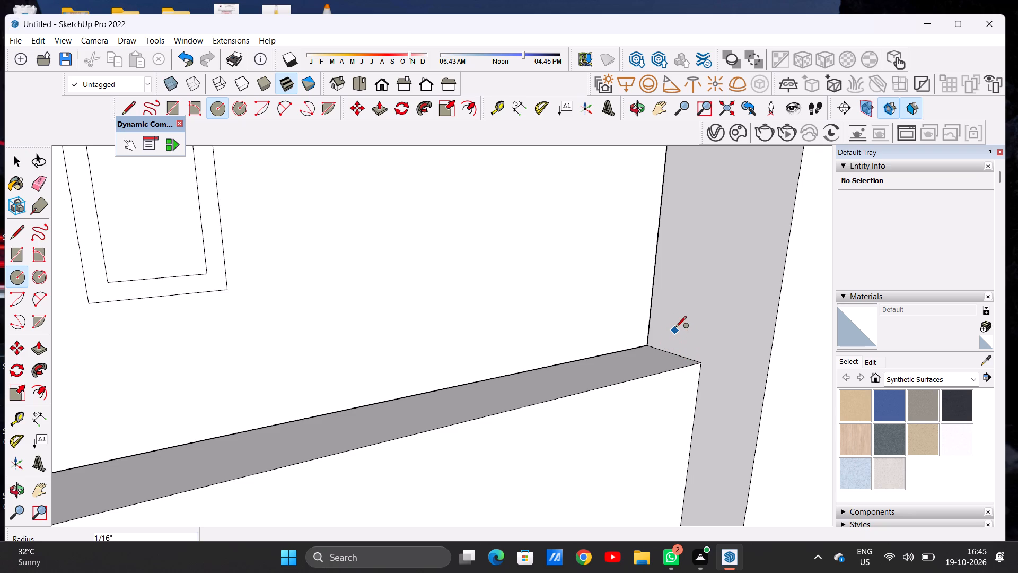
{"action": "left_click", "coordinate": [677, 321]}
{"action": "key", "text": "space"}
Push/Pull the circle about 20' 1 5/8" across the balcony to the opposite side wall as a round handrail.
{"action": "type", "text": "P"}
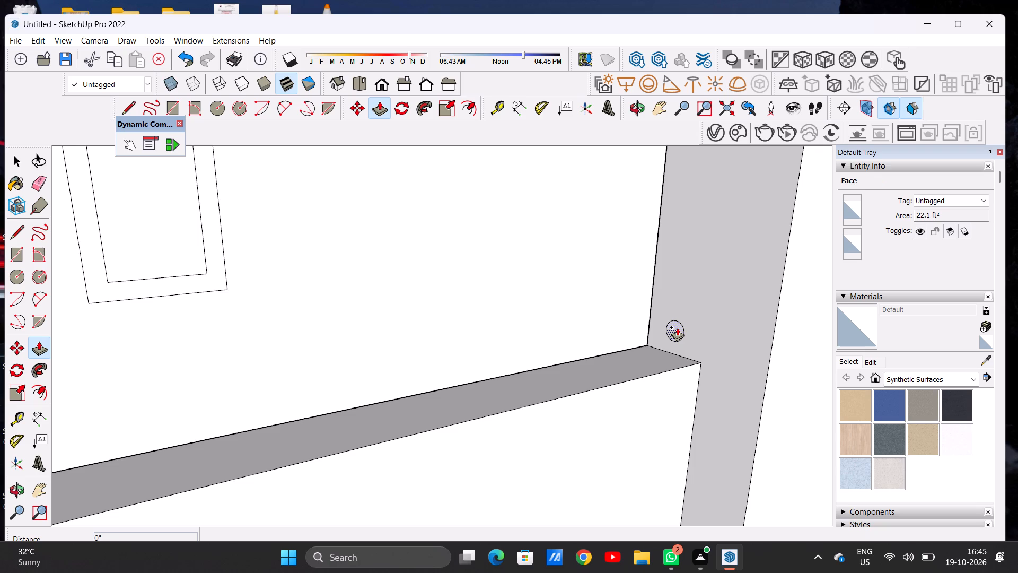
{"action": "left_click", "coordinate": [677, 327]}
{"action": "scroll", "coordinate": [686, 315], "scroll_direction": "down", "scroll_amount": 17}
{"action": "middle_click_drag", "start_coordinate": [550, 326], "coordinate": [543, 326]}
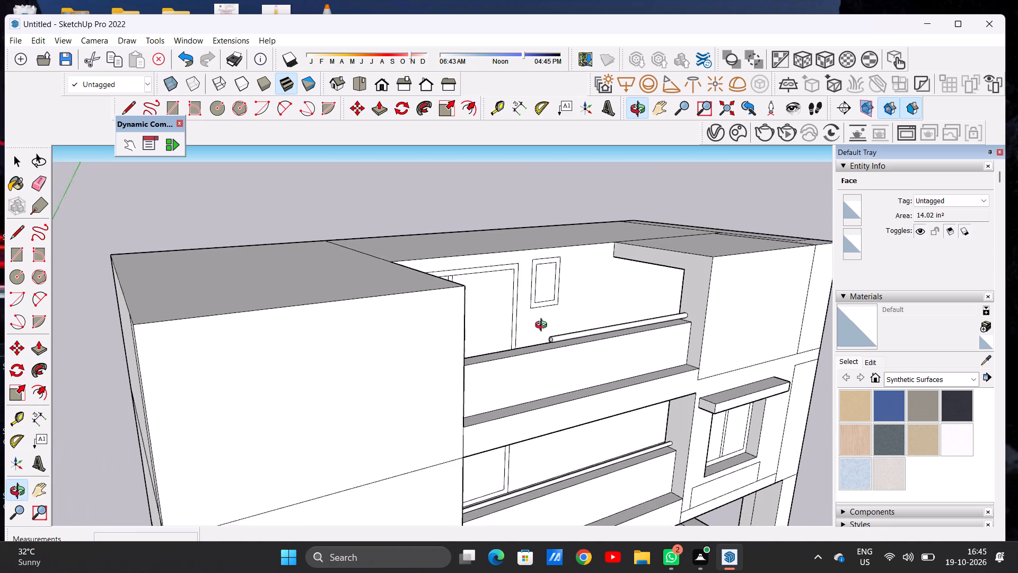
{"action": "middle_click_drag", "start_coordinate": [543, 326], "coordinate": [282, 292]}
{"action": "scroll", "coordinate": [280, 292], "scroll_direction": "up", "scroll_amount": 7}
{"action": "left_click", "coordinate": [252, 299]}
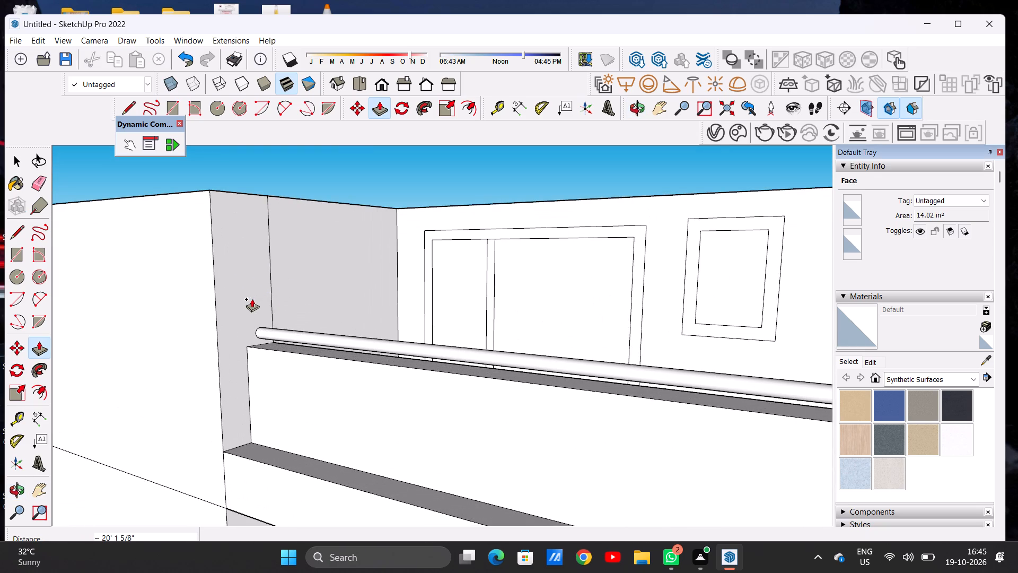
{"action": "key", "text": "space"}
{"action": "scroll", "coordinate": [419, 334], "scroll_direction": "down", "scroll_amount": 18}
{"action": "middle_click_drag", "start_coordinate": [405, 339], "coordinate": [459, 336]}
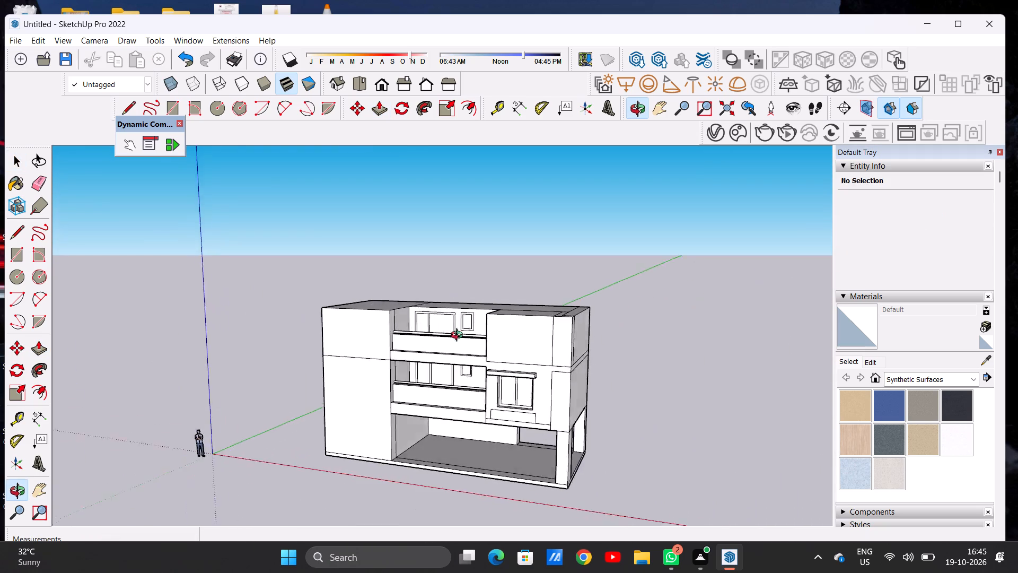
Erase the horizontal floor-line edge across the front wall of the tall solid block beside the balconies.
{"action": "middle_click_drag", "start_coordinate": [459, 336], "coordinate": [506, 311]}
{"action": "scroll", "coordinate": [506, 311], "scroll_direction": "up", "scroll_amount": 1}
{"action": "scroll", "coordinate": [406, 374], "scroll_direction": "down", "scroll_amount": 2}
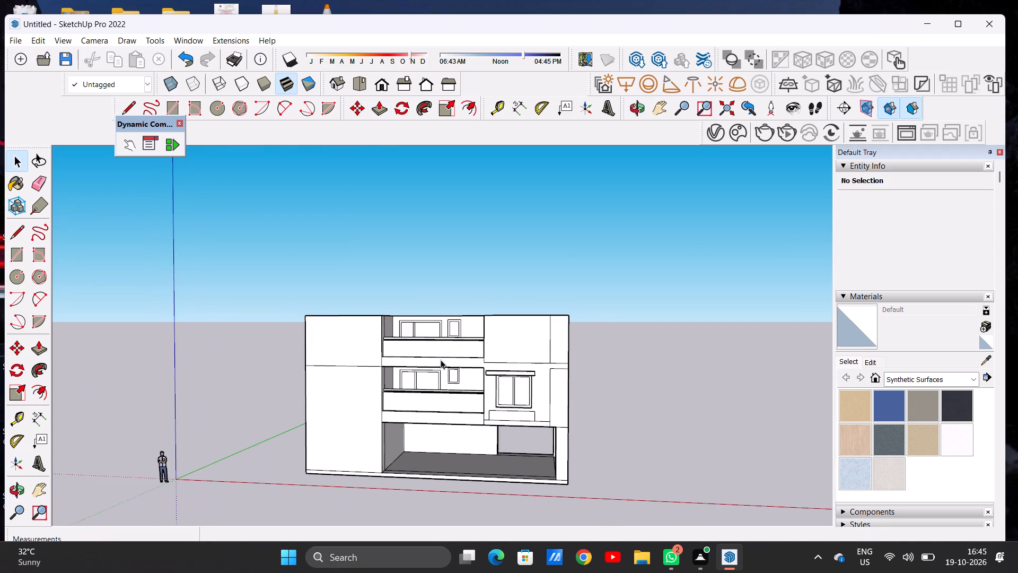
{"action": "scroll", "coordinate": [441, 360], "scroll_direction": "down", "scroll_amount": 1}
{"action": "scroll", "coordinate": [349, 387], "scroll_direction": "up", "scroll_amount": 6}
{"action": "middle_click_drag", "start_coordinate": [360, 383], "coordinate": [387, 375]}
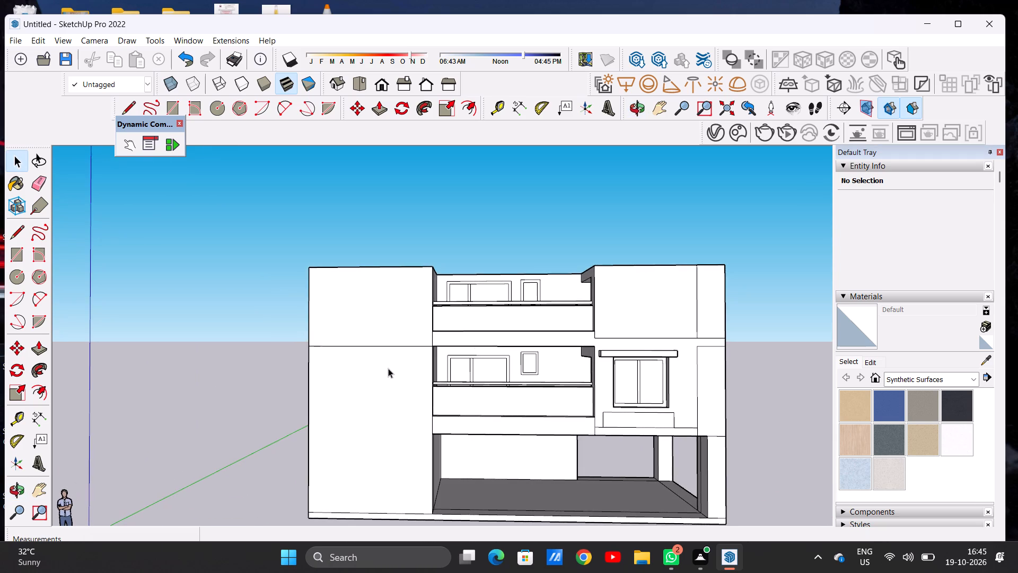
{"action": "scroll", "coordinate": [423, 320], "scroll_direction": "down", "scroll_amount": 9}
{"action": "middle_click_drag", "start_coordinate": [419, 351], "coordinate": [427, 359]}
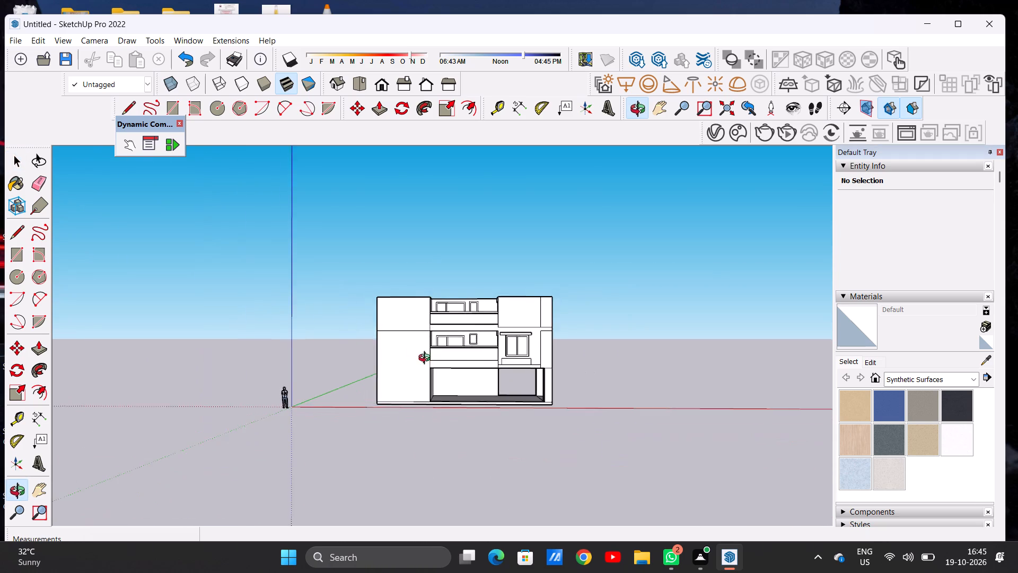
{"action": "middle_click_drag", "start_coordinate": [427, 359], "coordinate": [429, 368]}
{"action": "scroll", "coordinate": [420, 337], "scroll_direction": "up", "scroll_amount": 7}
{"action": "key", "text": "e"}
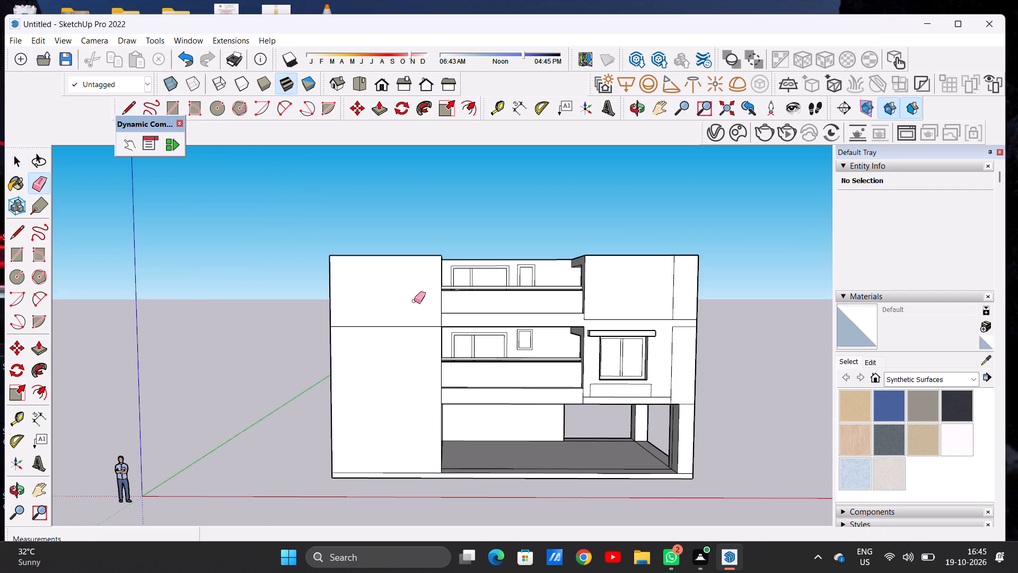
{"action": "left_click_drag", "start_coordinate": [382, 320], "coordinate": [376, 339]}
{"action": "key", "text": "space"}
Examine the building's front elevation, both balconies, the end bay and the roof from several angles.
{"action": "scroll", "coordinate": [403, 340], "scroll_direction": "down", "scroll_amount": 7}
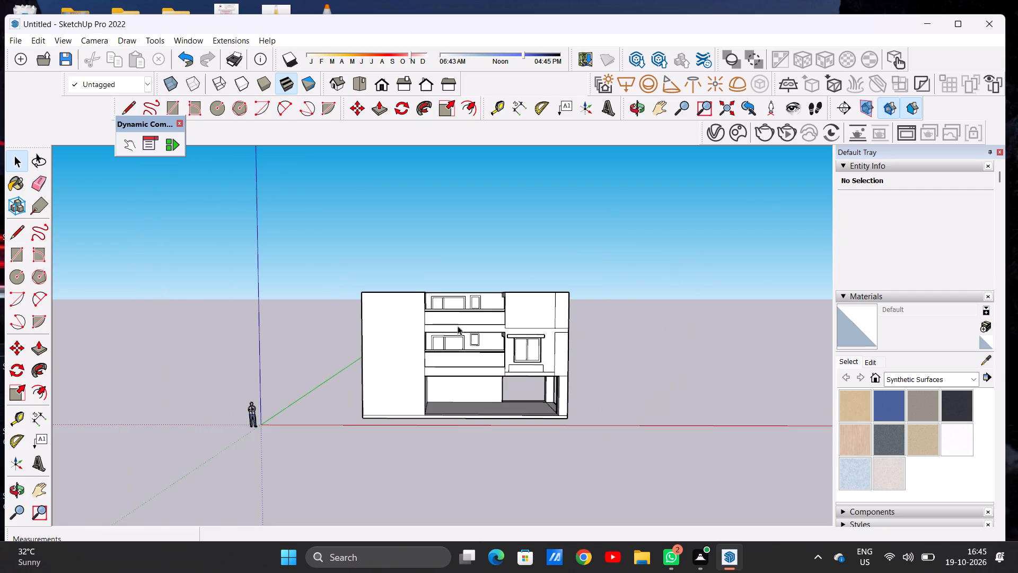
{"action": "scroll", "coordinate": [458, 325], "scroll_direction": "up", "scroll_amount": 7}
{"action": "scroll", "coordinate": [513, 347], "scroll_direction": "down", "scroll_amount": 5}
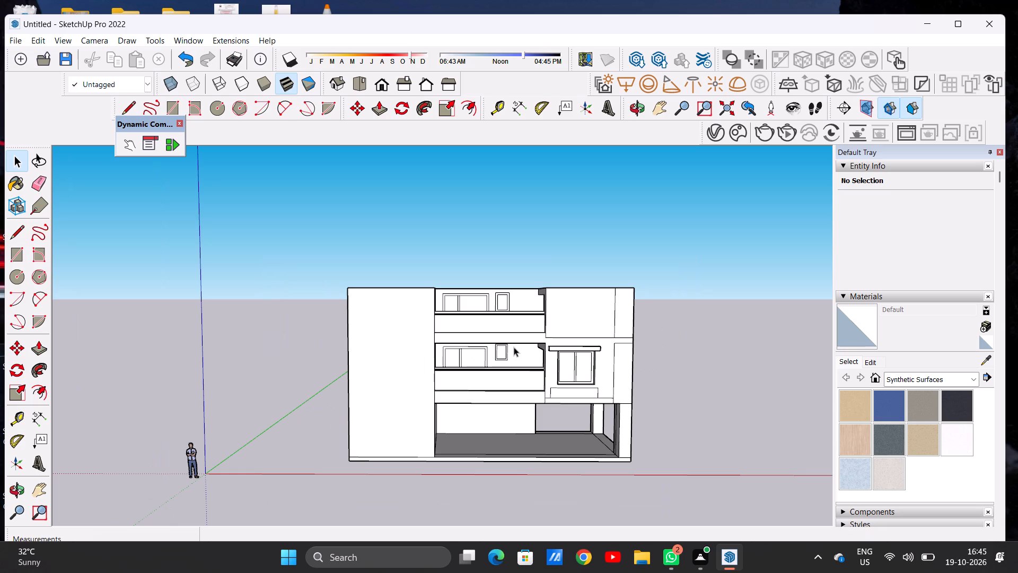
{"action": "scroll", "coordinate": [530, 302], "scroll_direction": "down", "scroll_amount": 7}
{"action": "scroll", "coordinate": [517, 312], "scroll_direction": "up", "scroll_amount": 1}
{"action": "scroll", "coordinate": [517, 312], "scroll_direction": "down", "scroll_amount": 1}
{"action": "scroll", "coordinate": [517, 312], "scroll_direction": "up", "scroll_amount": 5}
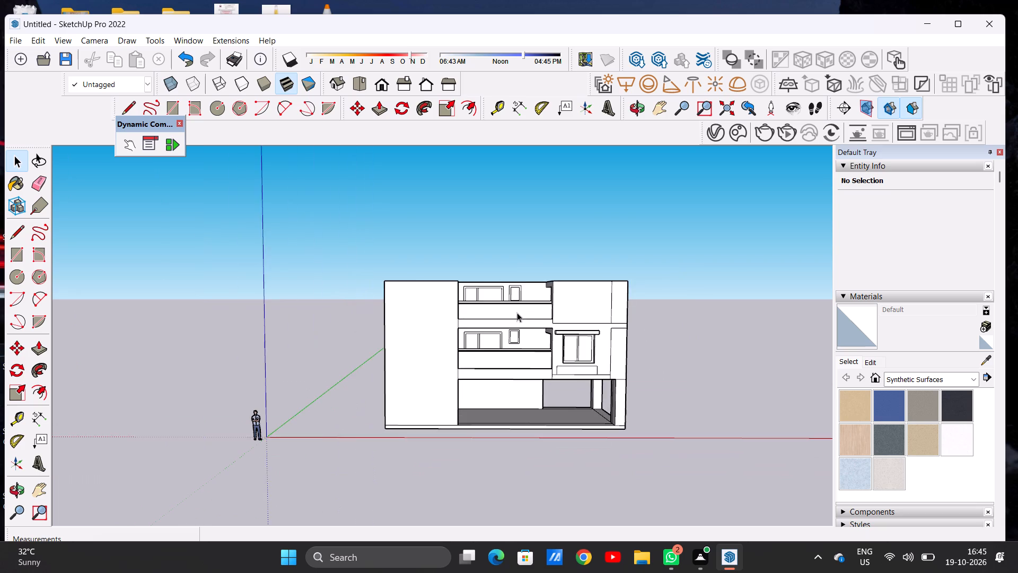
{"action": "scroll", "coordinate": [517, 312], "scroll_direction": "up", "scroll_amount": 1}
{"action": "middle_click_drag", "start_coordinate": [518, 273], "coordinate": [516, 247]}
{"action": "scroll", "coordinate": [534, 301], "scroll_direction": "up", "scroll_amount": 8}
{"action": "scroll", "coordinate": [539, 292], "scroll_direction": "down", "scroll_amount": 8}
{"action": "middle_click_drag", "start_coordinate": [642, 282], "coordinate": [375, 310]}
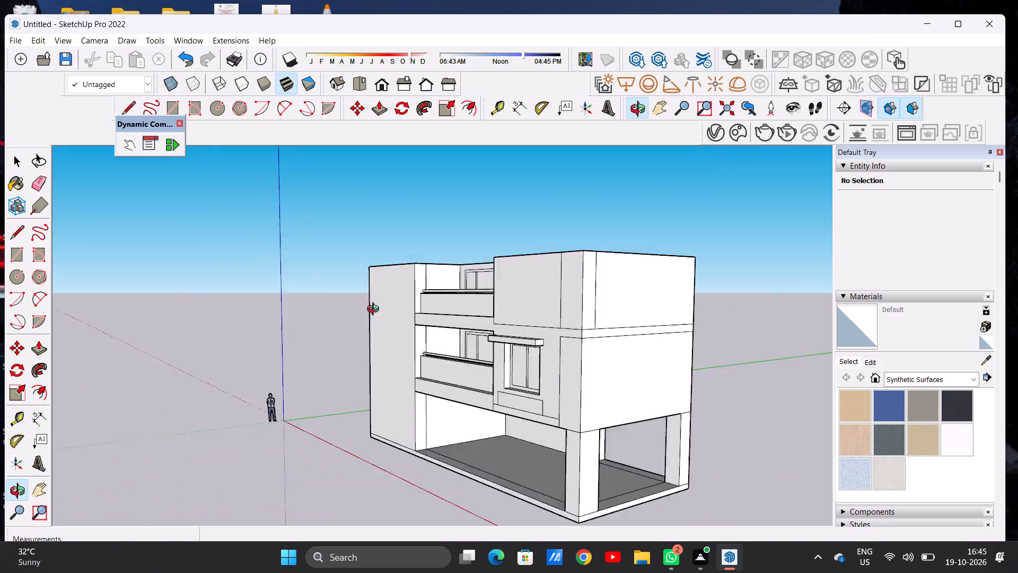
{"action": "middle_click_drag", "start_coordinate": [375, 310], "coordinate": [663, 292]}
{"action": "middle_click_drag", "start_coordinate": [651, 298], "coordinate": [645, 301]}
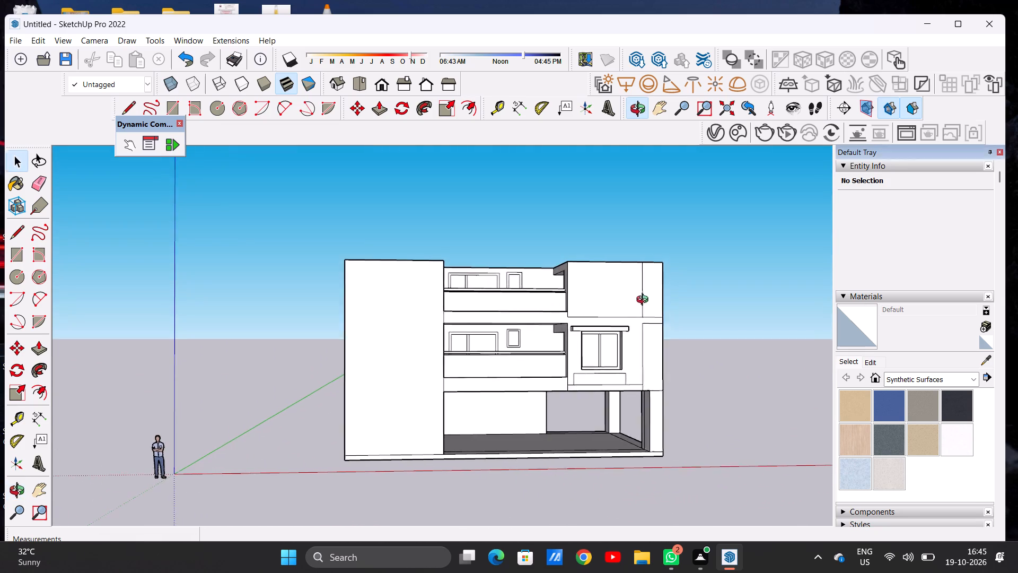
{"action": "middle_click_drag", "start_coordinate": [645, 301], "coordinate": [630, 340]}
{"action": "scroll", "coordinate": [586, 347], "scroll_direction": "up", "scroll_amount": 5}
{"action": "scroll", "coordinate": [429, 364], "scroll_direction": "down", "scroll_amount": 1}
{"action": "scroll", "coordinate": [423, 358], "scroll_direction": "up", "scroll_amount": 1}
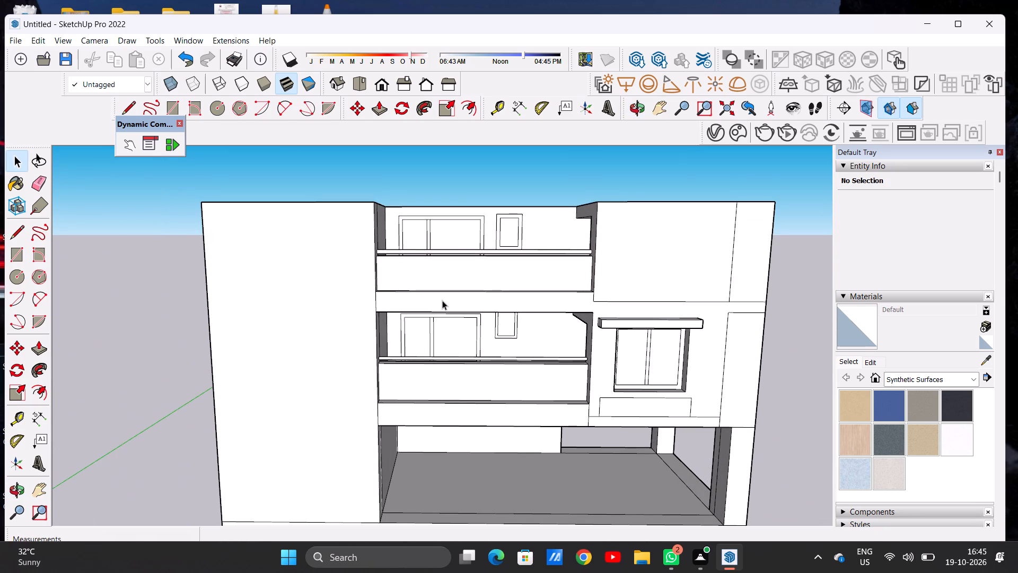
{"action": "scroll", "coordinate": [458, 257], "scroll_direction": "down", "scroll_amount": 6}
{"action": "scroll", "coordinate": [424, 258], "scroll_direction": "up", "scroll_amount": 4}
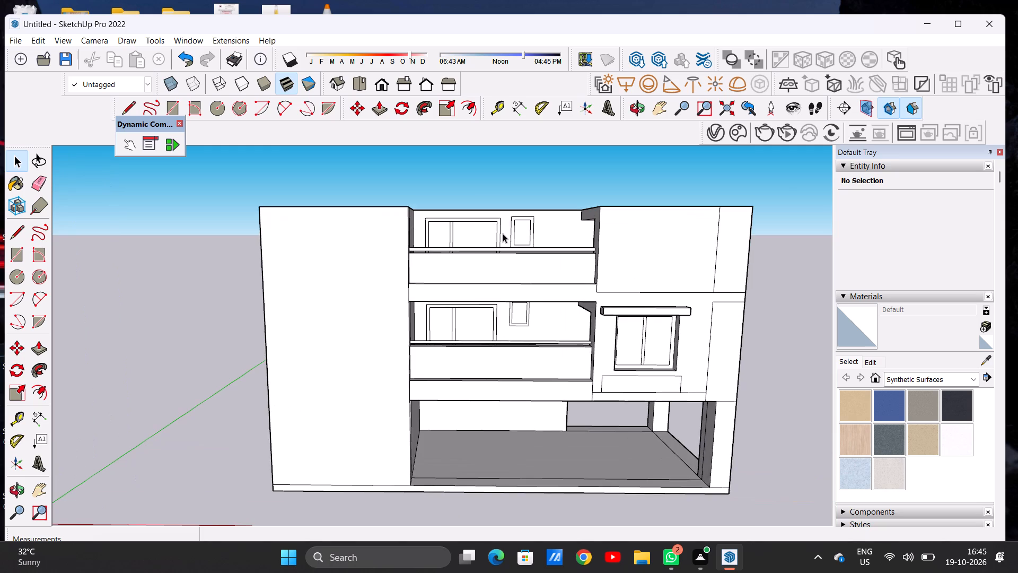
{"action": "scroll", "coordinate": [492, 309], "scroll_direction": "up", "scroll_amount": 8}
{"action": "middle_click_drag", "start_coordinate": [503, 343], "coordinate": [504, 319]}
{"action": "scroll", "coordinate": [504, 319], "scroll_direction": "up", "scroll_amount": 1}
{"action": "scroll", "coordinate": [497, 319], "scroll_direction": "down", "scroll_amount": 7}
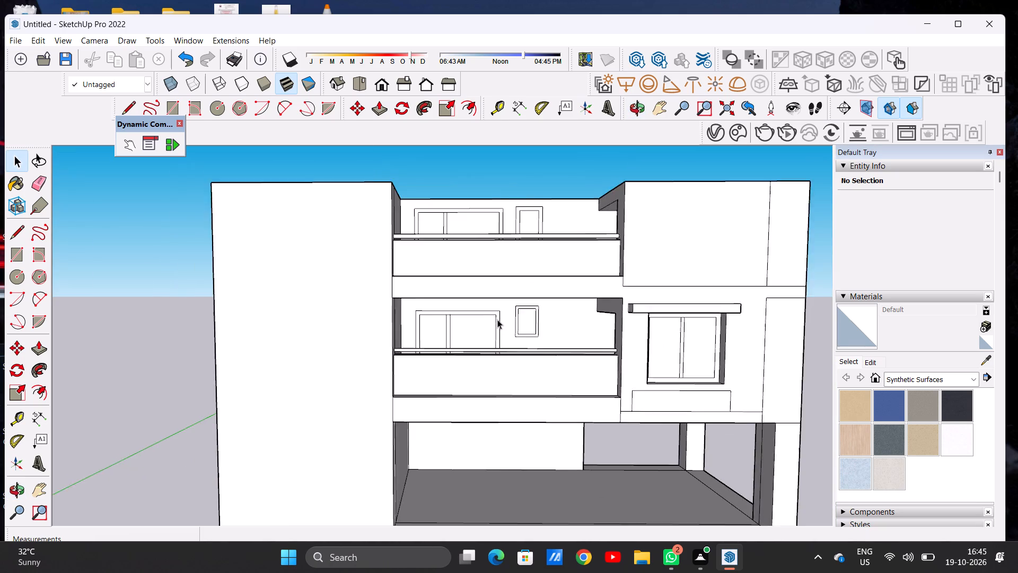
{"action": "scroll", "coordinate": [497, 319], "scroll_direction": "down", "scroll_amount": 5}
{"action": "middle_click_drag", "start_coordinate": [522, 346], "coordinate": [524, 364]}
{"action": "scroll", "coordinate": [515, 275], "scroll_direction": "up", "scroll_amount": 7}
{"action": "middle_click_drag", "start_coordinate": [450, 236], "coordinate": [478, 386]}
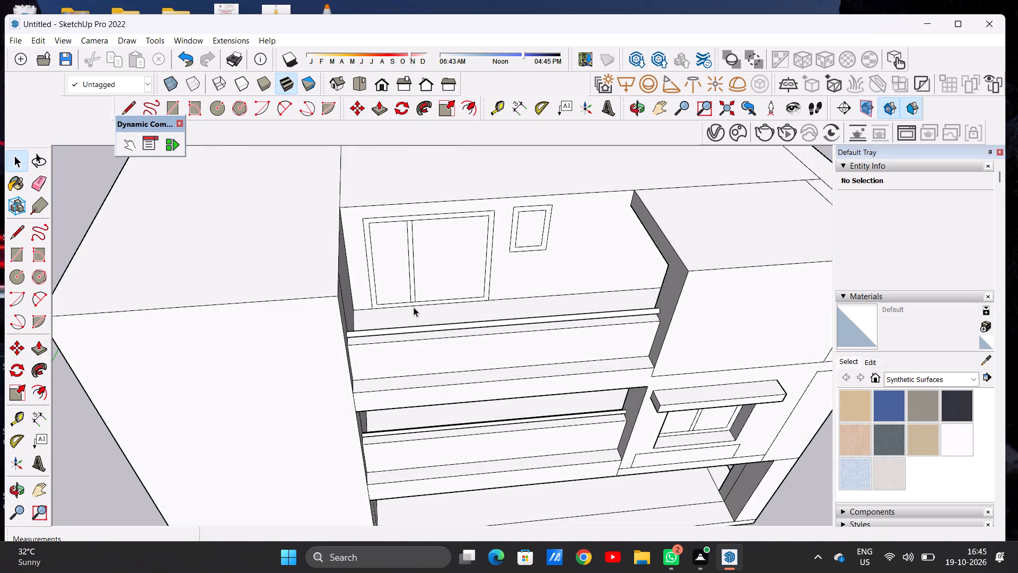
{"action": "scroll", "coordinate": [414, 306], "scroll_direction": "down", "scroll_amount": 9}
{"action": "scroll", "coordinate": [471, 259], "scroll_direction": "down", "scroll_amount": 4}
{"action": "scroll", "coordinate": [476, 284], "scroll_direction": "up", "scroll_amount": 1}
{"action": "middle_click_drag", "start_coordinate": [473, 283], "coordinate": [468, 264]}
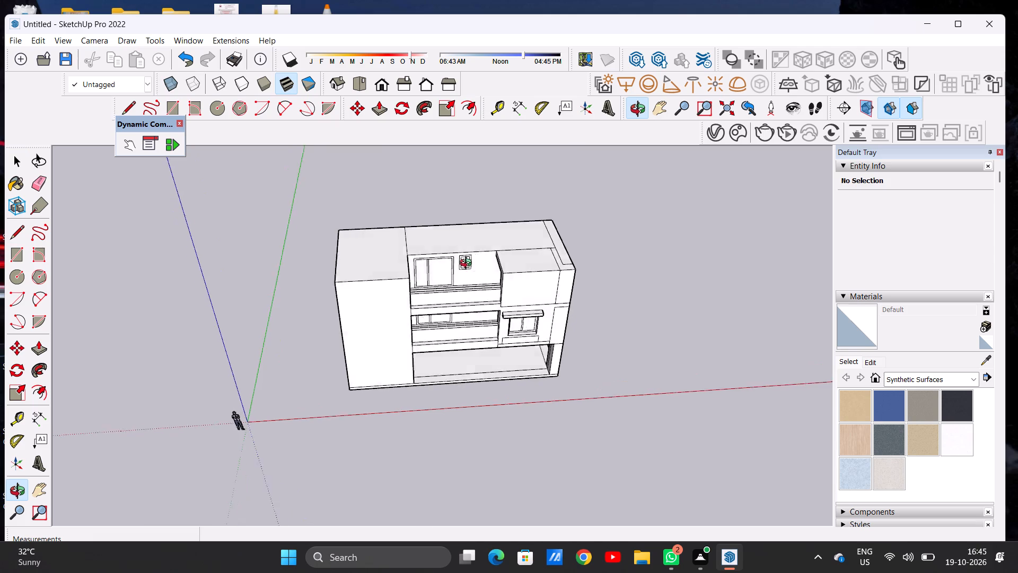
{"action": "middle_click_drag", "start_coordinate": [468, 264], "coordinate": [415, 209]}
{"action": "scroll", "coordinate": [528, 233], "scroll_direction": "up", "scroll_amount": 9}
{"action": "middle_click_drag", "start_coordinate": [535, 268], "coordinate": [538, 300]}
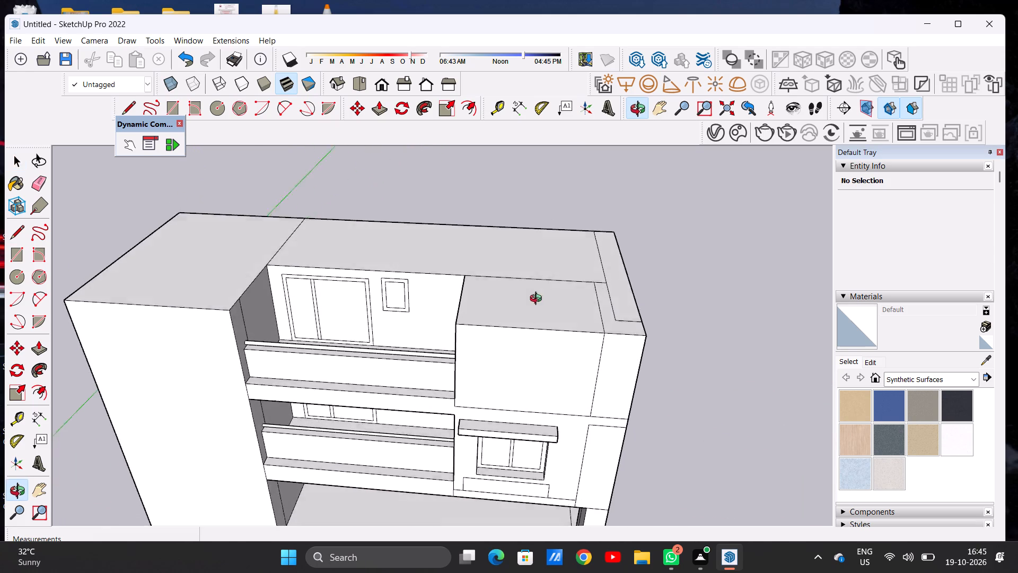
{"action": "middle_click_drag", "start_coordinate": [538, 300], "coordinate": [538, 336]}
{"action": "scroll", "coordinate": [355, 280], "scroll_direction": "down", "scroll_amount": 6}
{"action": "scroll", "coordinate": [476, 299], "scroll_direction": "up", "scroll_amount": 6}
{"action": "middle_click_drag", "start_coordinate": [465, 298], "coordinate": [492, 310]}
{"action": "scroll", "coordinate": [507, 299], "scroll_direction": "down", "scroll_amount": 7}
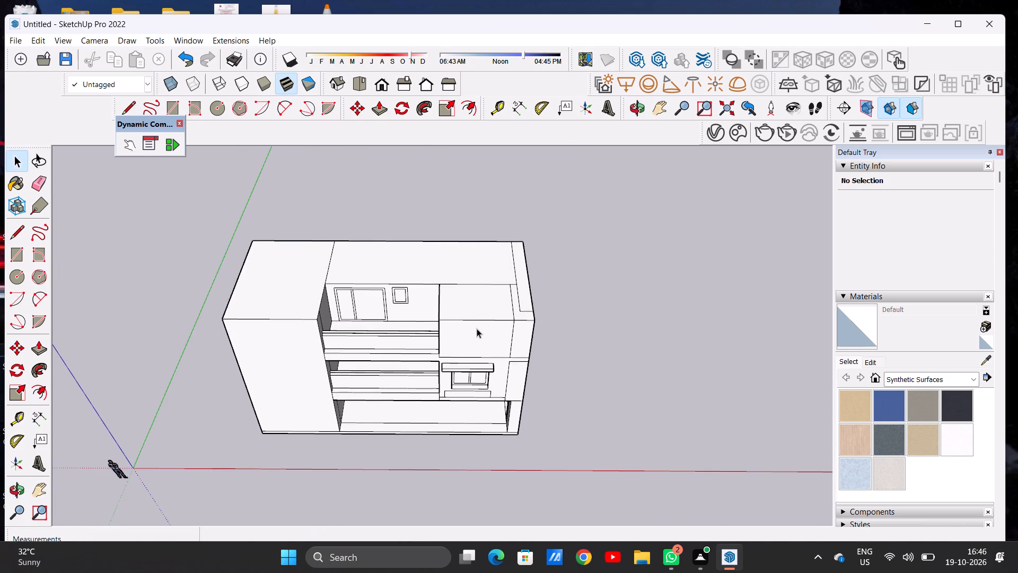
{"action": "scroll", "coordinate": [477, 328], "scroll_direction": "up", "scroll_amount": 4}
{"action": "scroll", "coordinate": [479, 332], "scroll_direction": "down", "scroll_amount": 4}
Push/Pull the main roof face behind the end bay and above the balcony wall up 1'.
{"action": "middle_click_drag", "start_coordinate": [465, 333], "coordinate": [456, 256]}
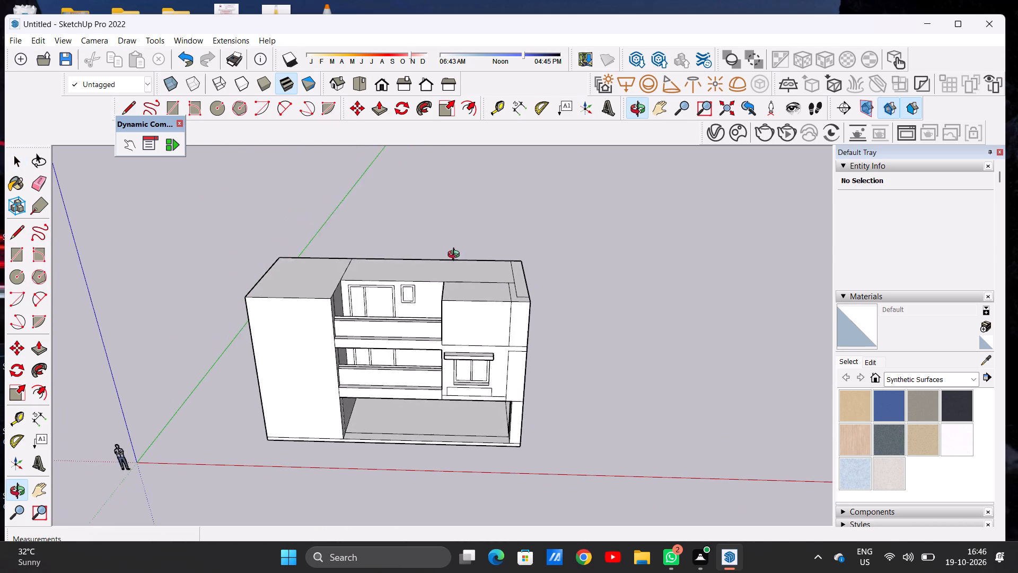
{"action": "middle_click_drag", "start_coordinate": [456, 256], "coordinate": [455, 254]}
{"action": "scroll", "coordinate": [463, 272], "scroll_direction": "up", "scroll_amount": 5}
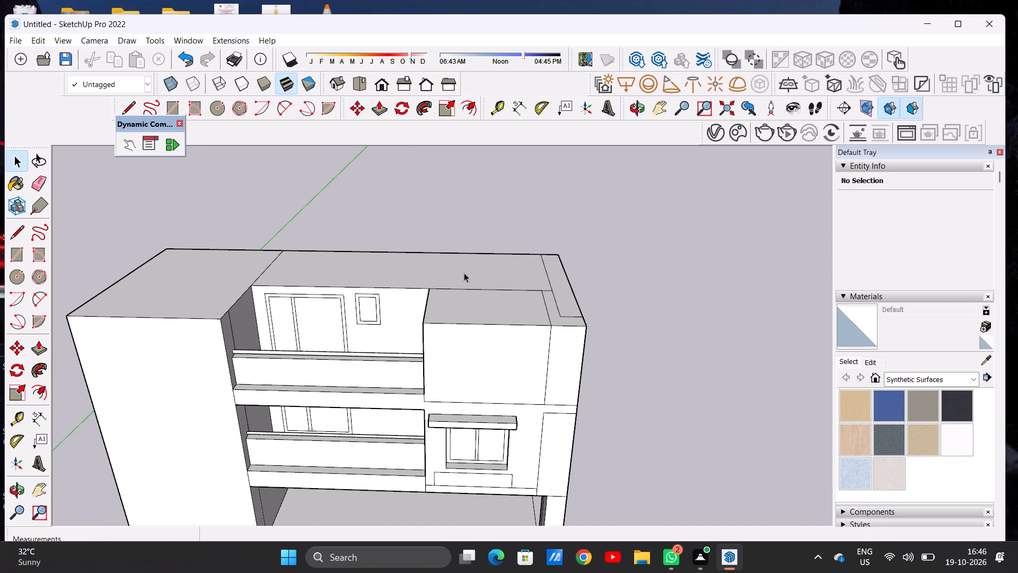
{"action": "key", "text": "p"}
{"action": "left_click", "coordinate": [482, 274]}
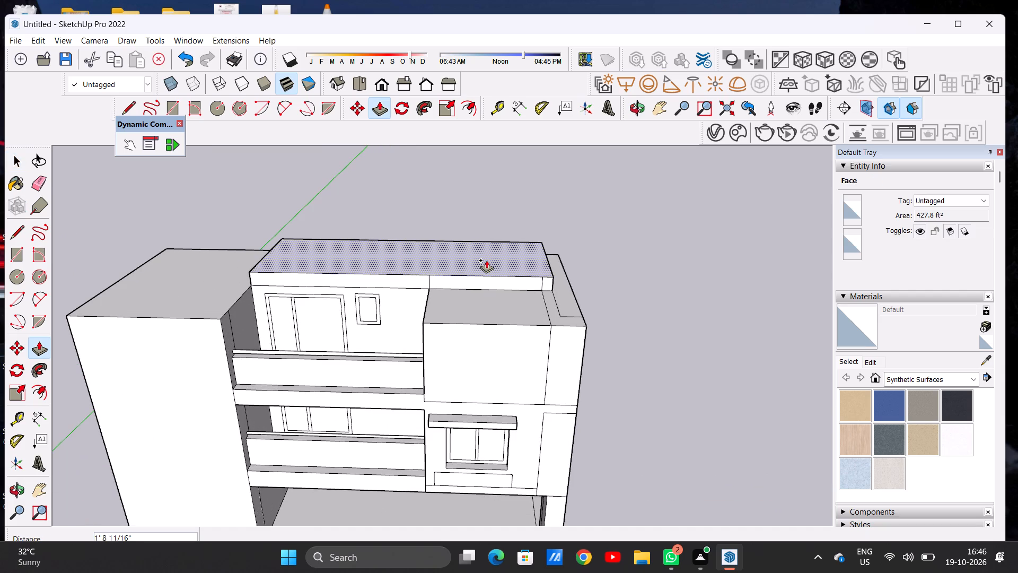
{"action": "type", "text": "1'"}
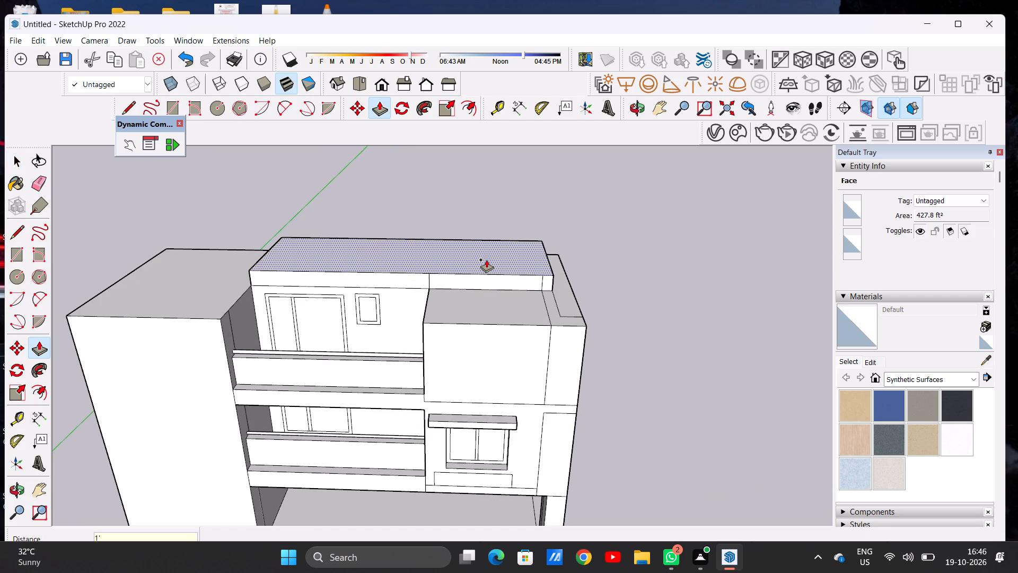
{"action": "key", "text": "Return"}
{"action": "key", "text": "space"}
Erase the two short vertical edges dividing the front face of the raised roof slab.
{"action": "scroll", "coordinate": [461, 301], "scroll_direction": "up", "scroll_amount": 4}
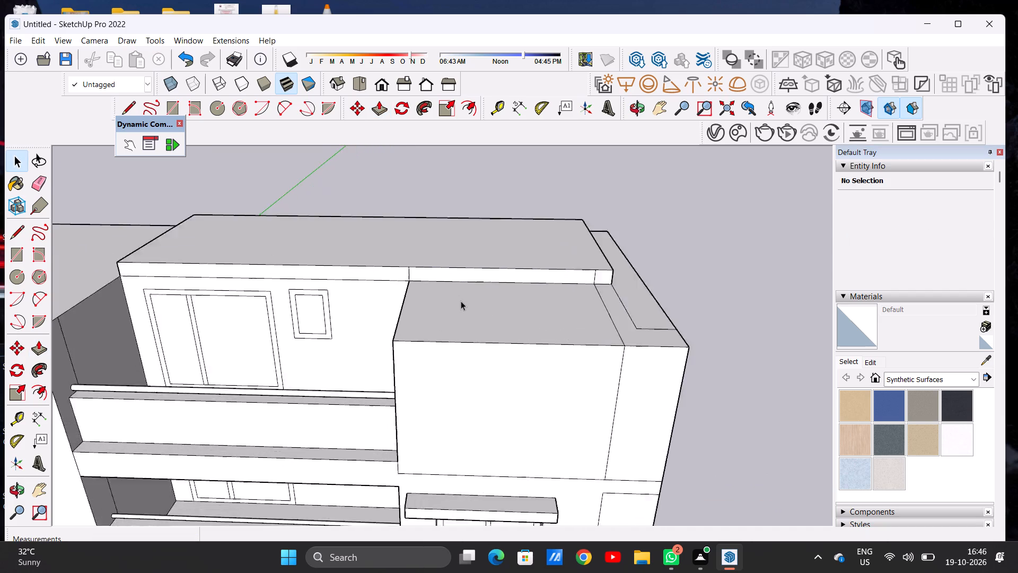
{"action": "scroll", "coordinate": [461, 301], "scroll_direction": "up", "scroll_amount": 4}
{"action": "key", "text": "e"}
{"action": "scroll", "coordinate": [424, 304], "scroll_direction": "up", "scroll_amount": 7}
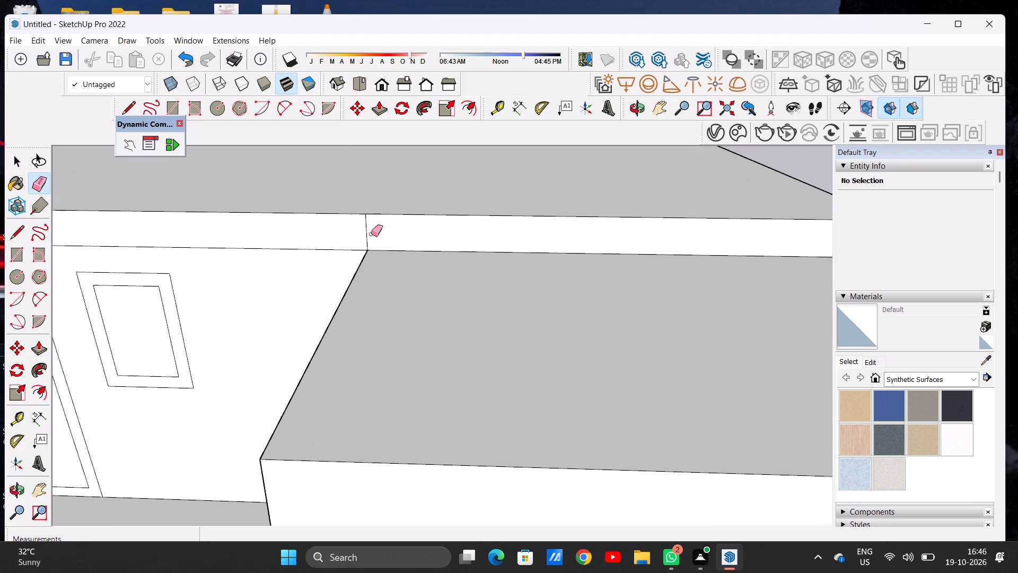
{"action": "left_click", "coordinate": [365, 229]}
{"action": "scroll", "coordinate": [465, 251], "scroll_direction": "down", "scroll_amount": 9}
{"action": "scroll", "coordinate": [615, 242], "scroll_direction": "up", "scroll_amount": 10}
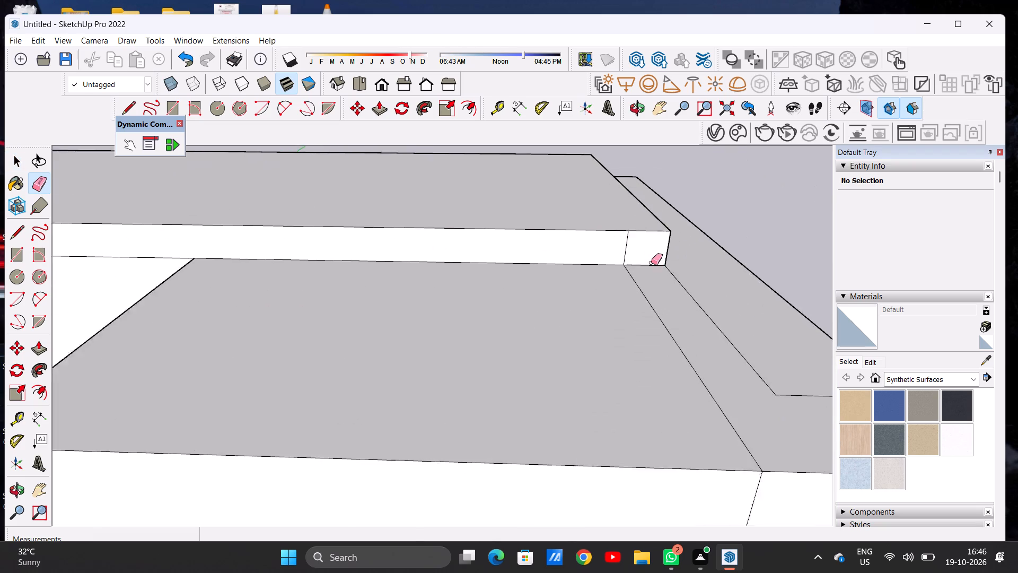
{"action": "scroll", "coordinate": [651, 263], "scroll_direction": "up", "scroll_amount": 4}
{"action": "left_click", "coordinate": [602, 247]}
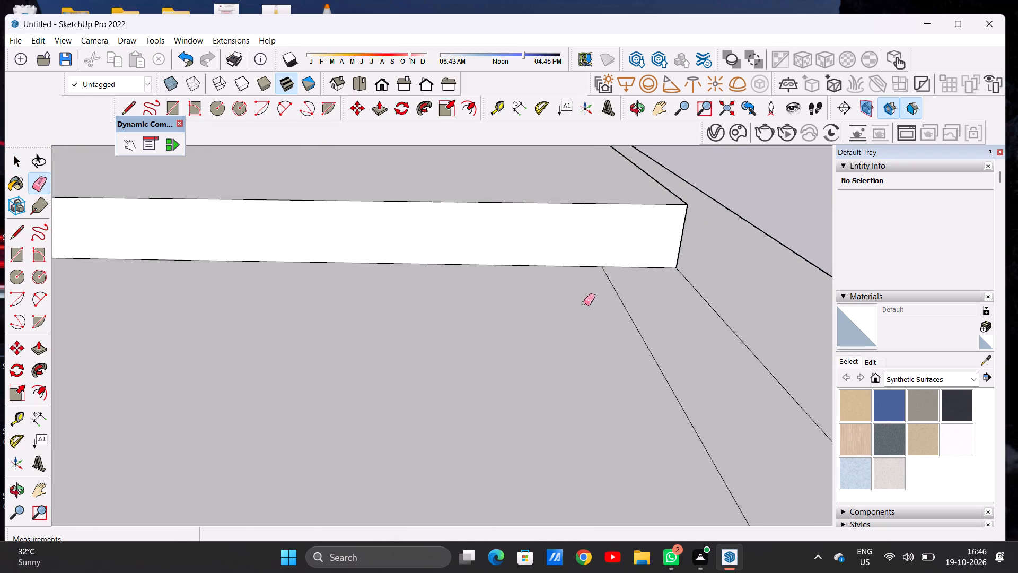
{"action": "key", "text": "space"}
Push/Pull the roof slab's front face forward about 9' 2 1/8" to align with the end bay's front wall.
{"action": "scroll", "coordinate": [512, 261], "scroll_direction": "up", "scroll_amount": 1}
{"action": "scroll", "coordinate": [512, 261], "scroll_direction": "down", "scroll_amount": 20}
{"action": "scroll", "coordinate": [512, 261], "scroll_direction": "down", "scroll_amount": 9}
{"action": "middle_click_drag", "start_coordinate": [552, 266], "coordinate": [500, 255]}
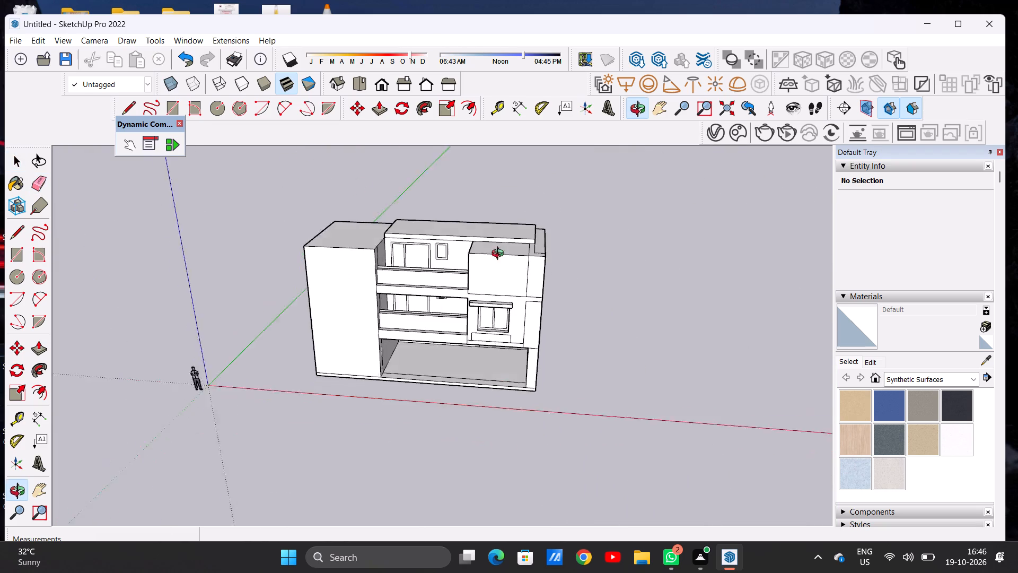
{"action": "middle_click_drag", "start_coordinate": [500, 255], "coordinate": [436, 256]}
{"action": "scroll", "coordinate": [479, 254], "scroll_direction": "up", "scroll_amount": 7}
{"action": "scroll", "coordinate": [545, 247], "scroll_direction": "up", "scroll_amount": 2}
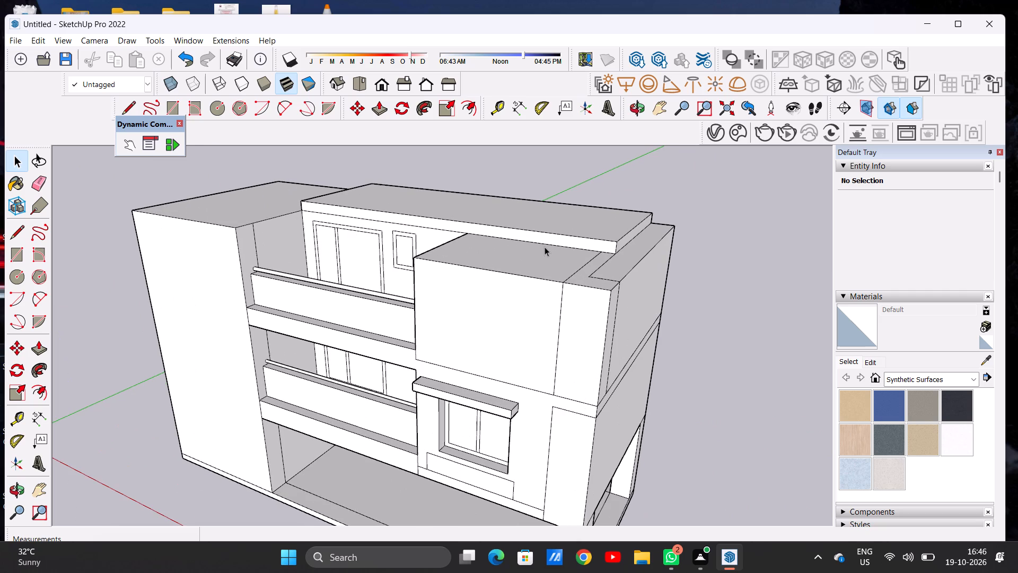
{"action": "key", "text": "p"}
{"action": "scroll", "coordinate": [583, 243], "scroll_direction": "up", "scroll_amount": 11}
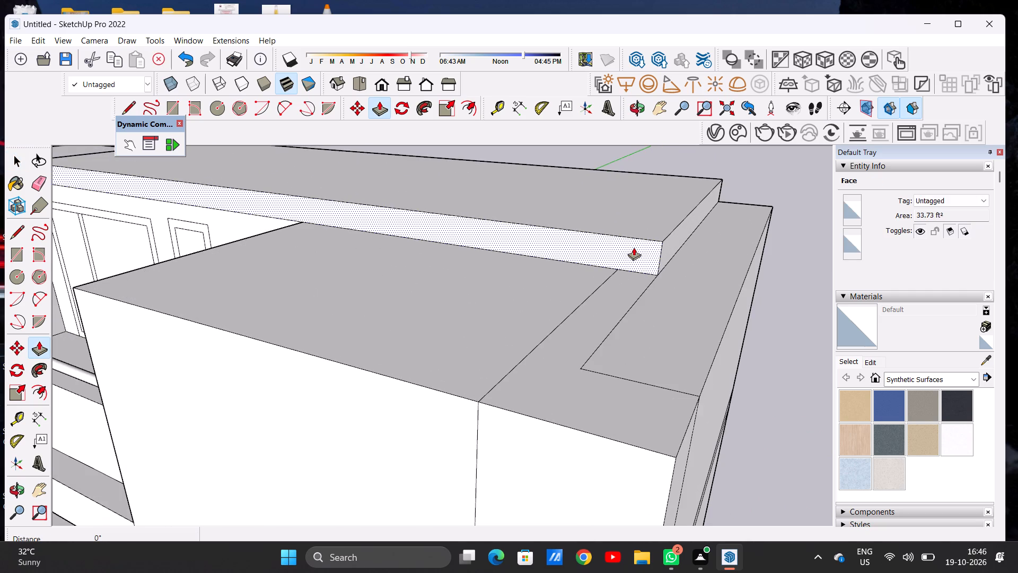
{"action": "left_click", "coordinate": [634, 247]}
{"action": "scroll", "coordinate": [573, 259], "scroll_direction": "down", "scroll_amount": 14}
{"action": "scroll", "coordinate": [581, 293], "scroll_direction": "up", "scroll_amount": 11}
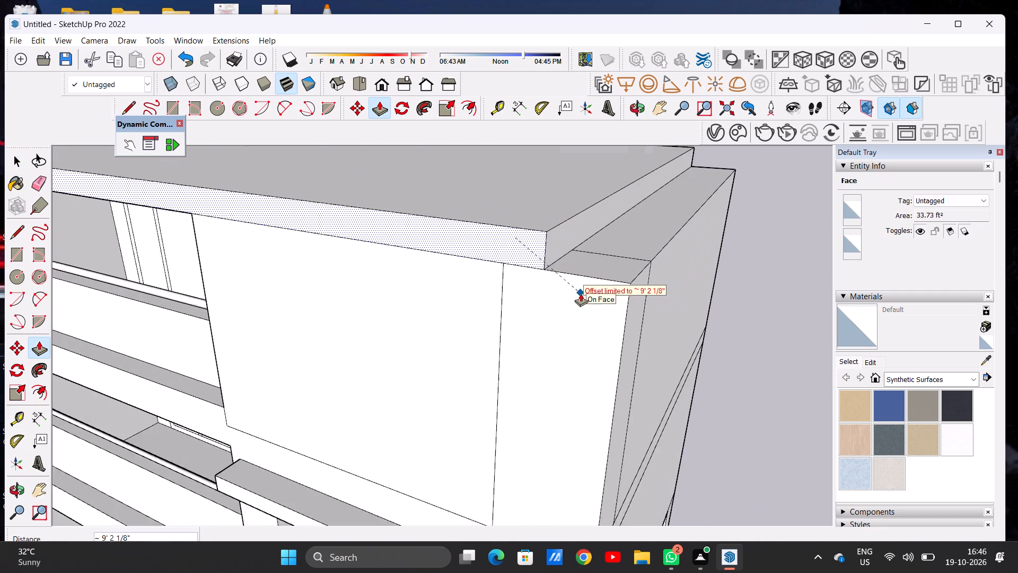
{"action": "scroll", "coordinate": [581, 293], "scroll_direction": "up", "scroll_amount": 2}
{"action": "left_click", "coordinate": [537, 267]}
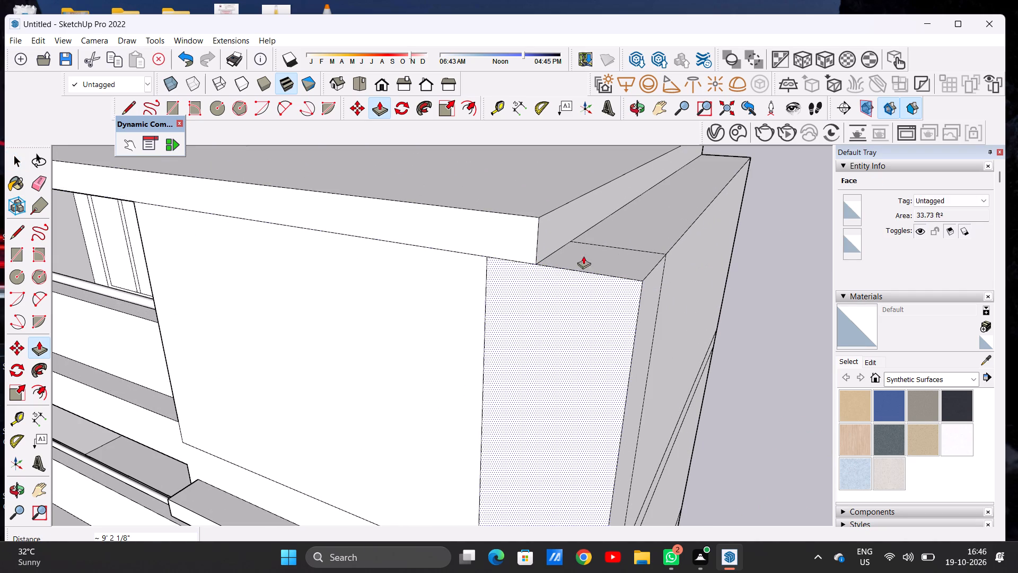
Push/Pull the roof slab's side face outward about 2' 2 3/4" to the end bay's outer corner.
{"action": "left_click", "coordinate": [542, 232]}
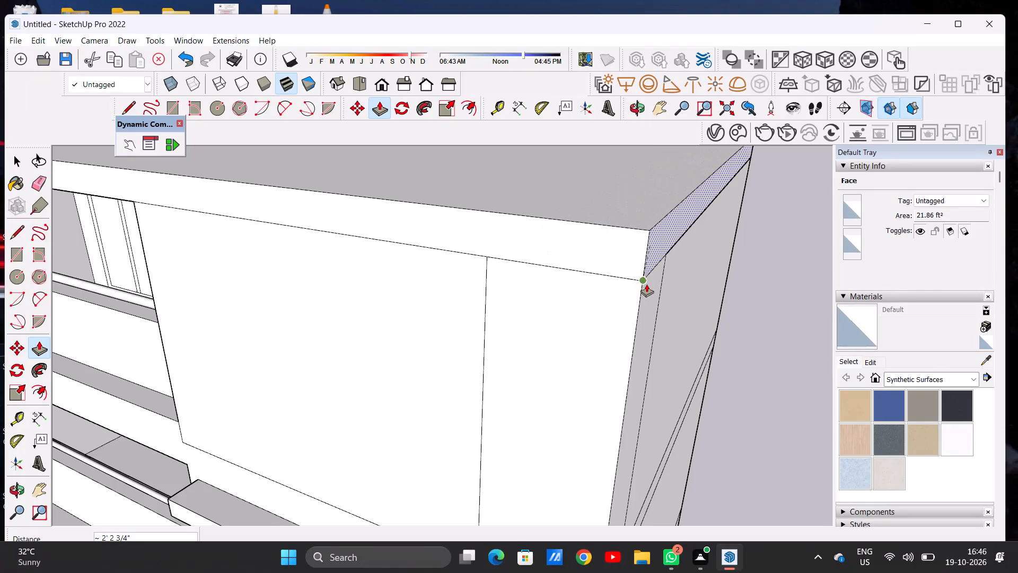
{"action": "left_click", "coordinate": [639, 281]}
{"action": "key", "text": "space"}
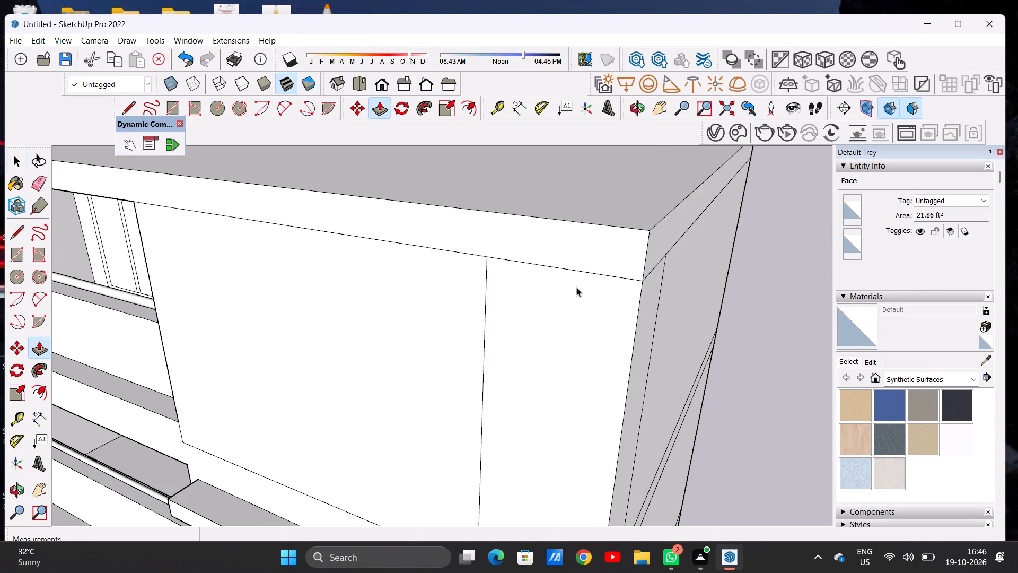
Examine the extended roof slab from the front and side, and the top-floor end bay wall up close.
{"action": "scroll", "coordinate": [576, 288], "scroll_direction": "down", "scroll_amount": 18}
{"action": "middle_click_drag", "start_coordinate": [402, 207], "coordinate": [509, 217]}
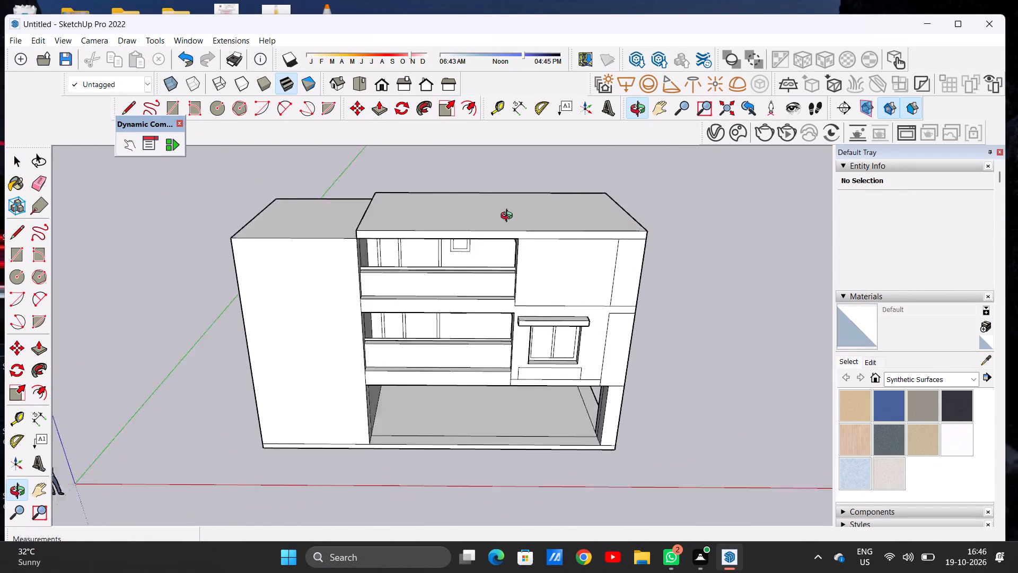
{"action": "middle_click_drag", "start_coordinate": [509, 217], "coordinate": [324, 225]}
{"action": "scroll", "coordinate": [408, 222], "scroll_direction": "down", "scroll_amount": 4}
{"action": "middle_click_drag", "start_coordinate": [617, 224], "coordinate": [644, 202]}
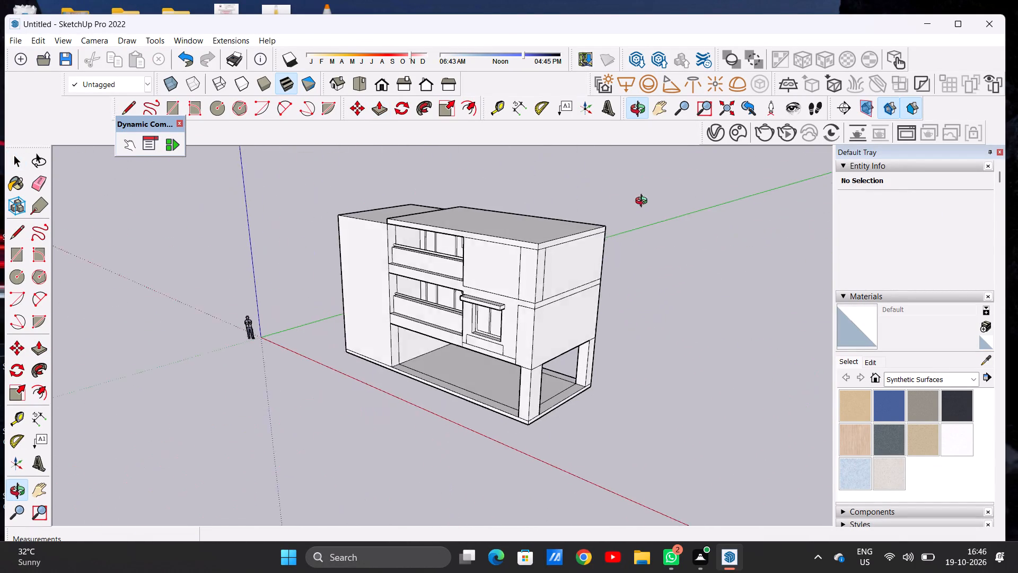
{"action": "middle_click_drag", "start_coordinate": [644, 202], "coordinate": [648, 202]}
{"action": "scroll", "coordinate": [448, 253], "scroll_direction": "down", "scroll_amount": 3}
{"action": "middle_click_drag", "start_coordinate": [438, 247], "coordinate": [621, 203]}
{"action": "scroll", "coordinate": [361, 255], "scroll_direction": "up", "scroll_amount": 1}
{"action": "scroll", "coordinate": [360, 251], "scroll_direction": "down", "scroll_amount": 1}
{"action": "scroll", "coordinate": [358, 246], "scroll_direction": "up", "scroll_amount": 1}
{"action": "scroll", "coordinate": [475, 258], "scroll_direction": "down", "scroll_amount": 3}
{"action": "middle_click_drag", "start_coordinate": [511, 251], "coordinate": [504, 235]}
{"action": "scroll", "coordinate": [497, 253], "scroll_direction": "up", "scroll_amount": 5}
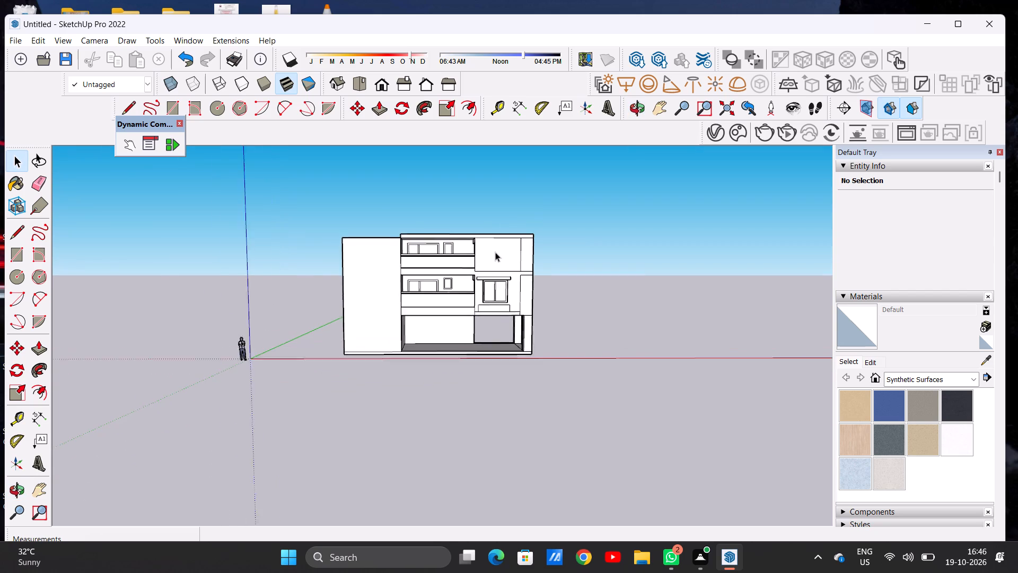
{"action": "scroll", "coordinate": [495, 252], "scroll_direction": "up", "scroll_amount": 17}
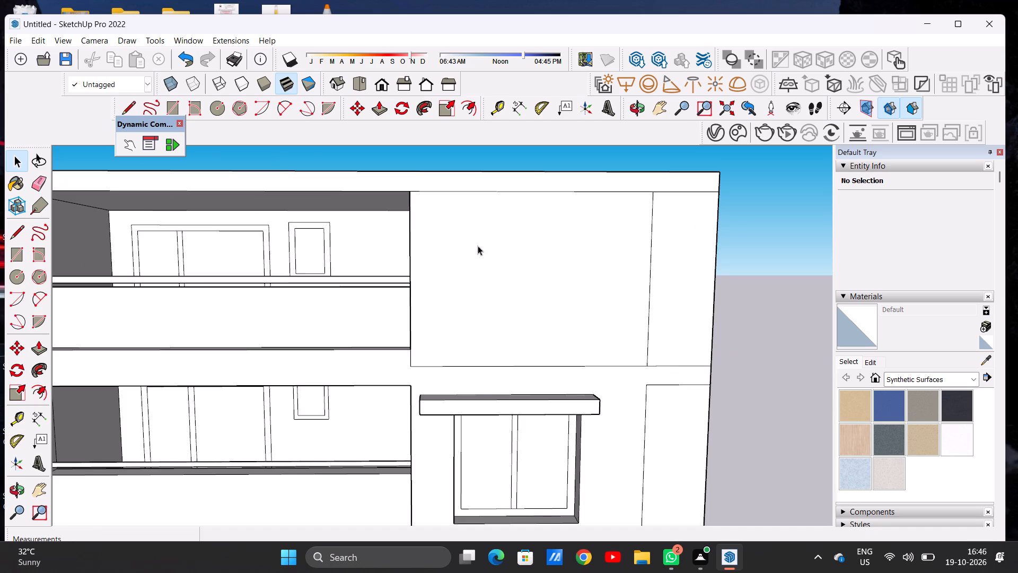
Draw a window rectangle about 6' 7" by 5' 8" on the top-floor end bay's front wall.
{"action": "scroll", "coordinate": [498, 272], "scroll_direction": "down", "scroll_amount": 3}
{"action": "scroll", "coordinate": [505, 288], "scroll_direction": "up", "scroll_amount": 3}
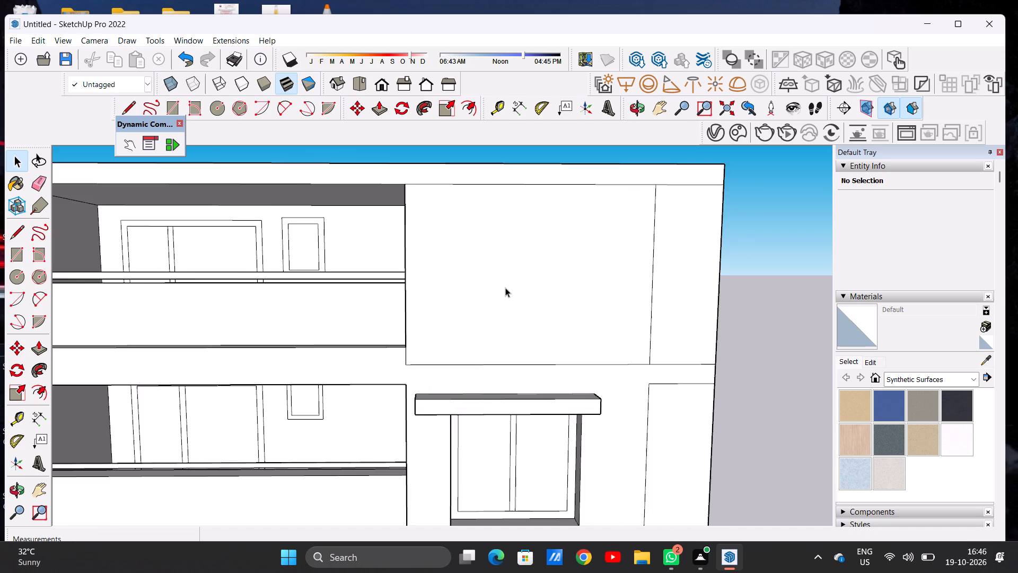
{"action": "scroll", "coordinate": [505, 288], "scroll_direction": "up", "scroll_amount": 1}
{"action": "scroll", "coordinate": [466, 309], "scroll_direction": "down", "scroll_amount": 4}
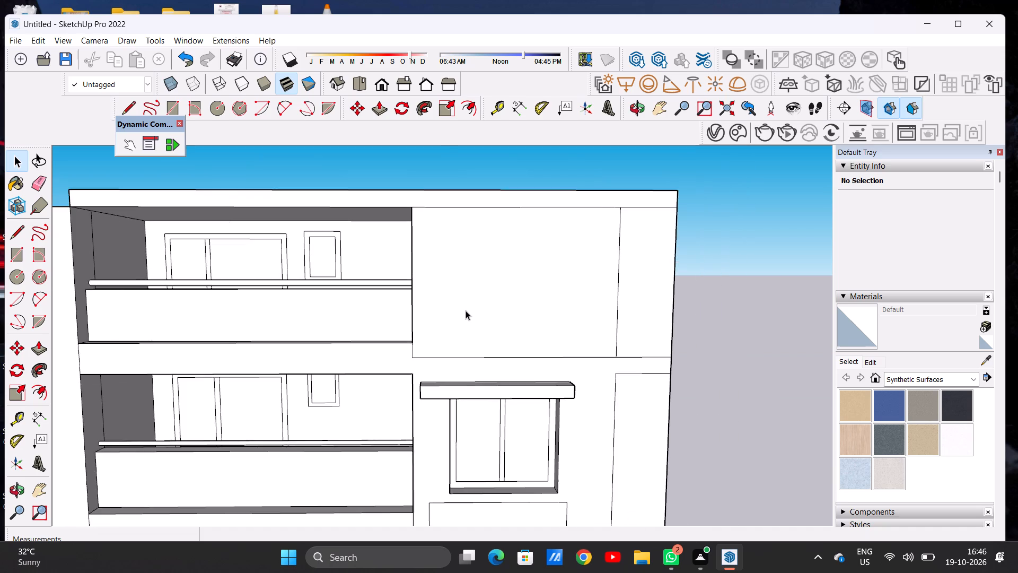
{"action": "scroll", "coordinate": [486, 277], "scroll_direction": "up", "scroll_amount": 2}
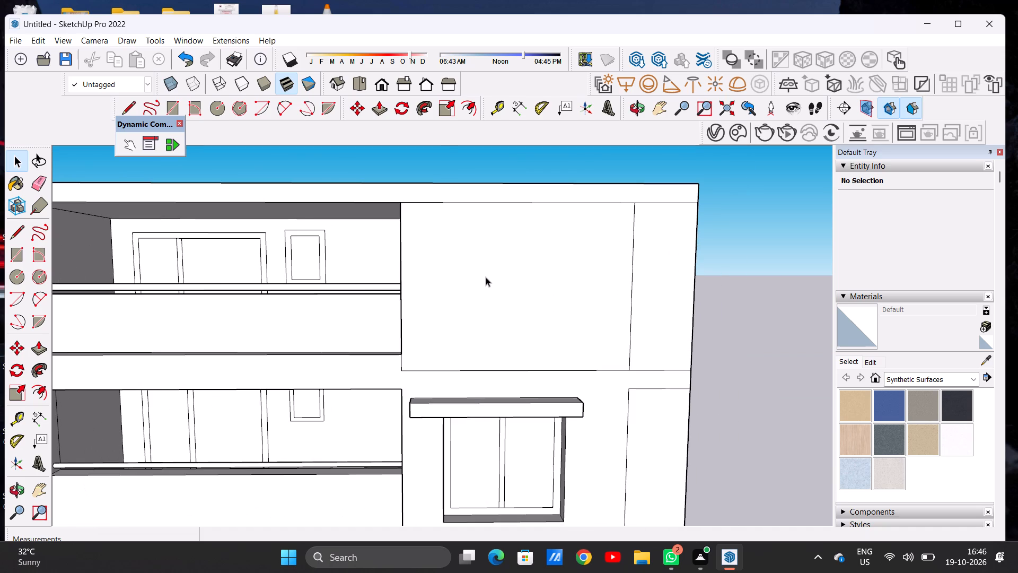
{"action": "key", "text": "r"}
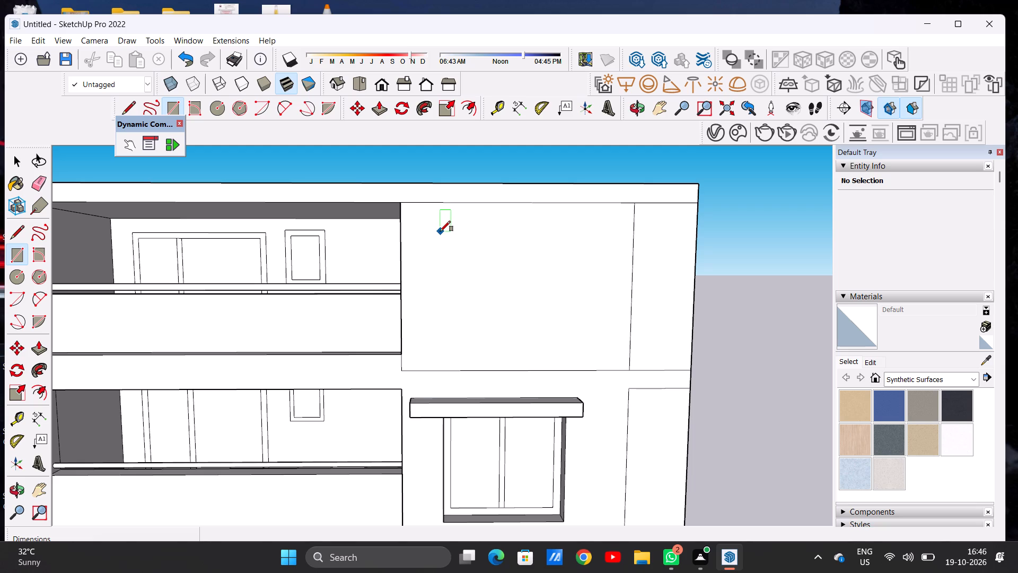
{"action": "left_click", "coordinate": [440, 224]}
{"action": "left_click", "coordinate": [562, 331]}
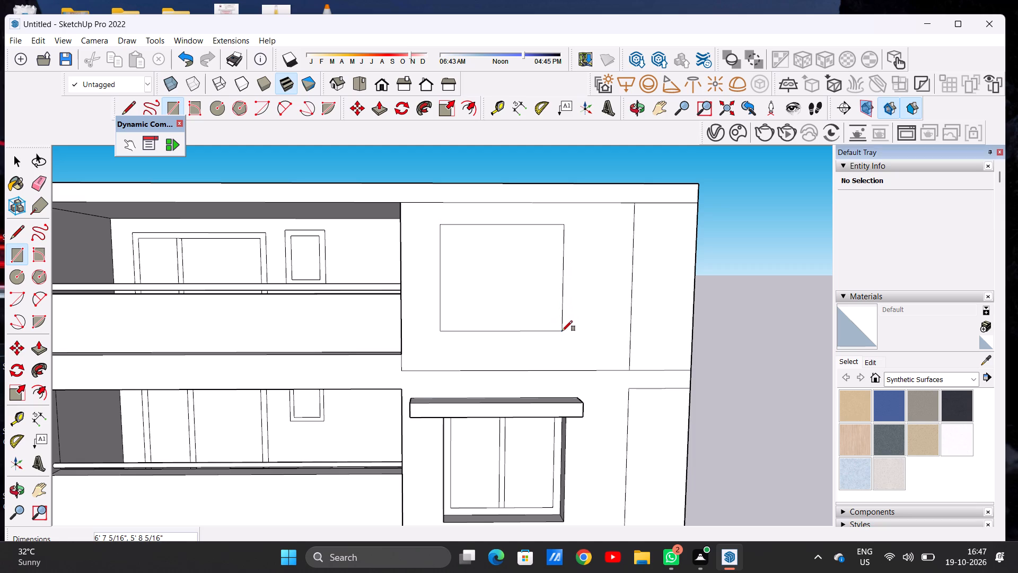
{"action": "key", "text": "space"}
Push/Pull the top-floor window rectangle inward to form a shallow recess in the end bay wall.
{"action": "scroll", "coordinate": [512, 363], "scroll_direction": "down", "scroll_amount": 3}
{"action": "scroll", "coordinate": [516, 256], "scroll_direction": "up", "scroll_amount": 3}
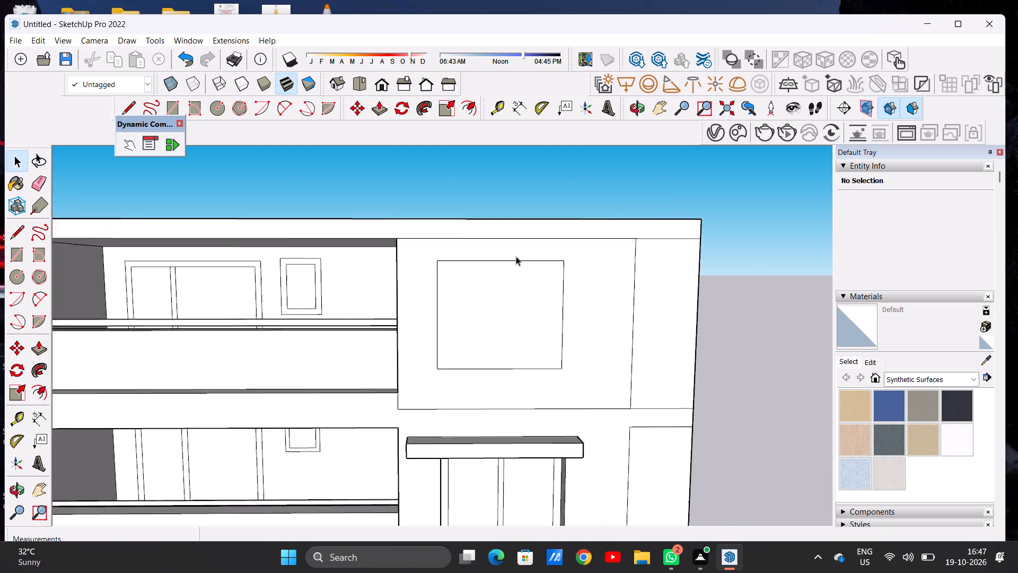
{"action": "scroll", "coordinate": [516, 256], "scroll_direction": "up", "scroll_amount": 2}
{"action": "middle_click_drag", "start_coordinate": [537, 267], "coordinate": [526, 333]}
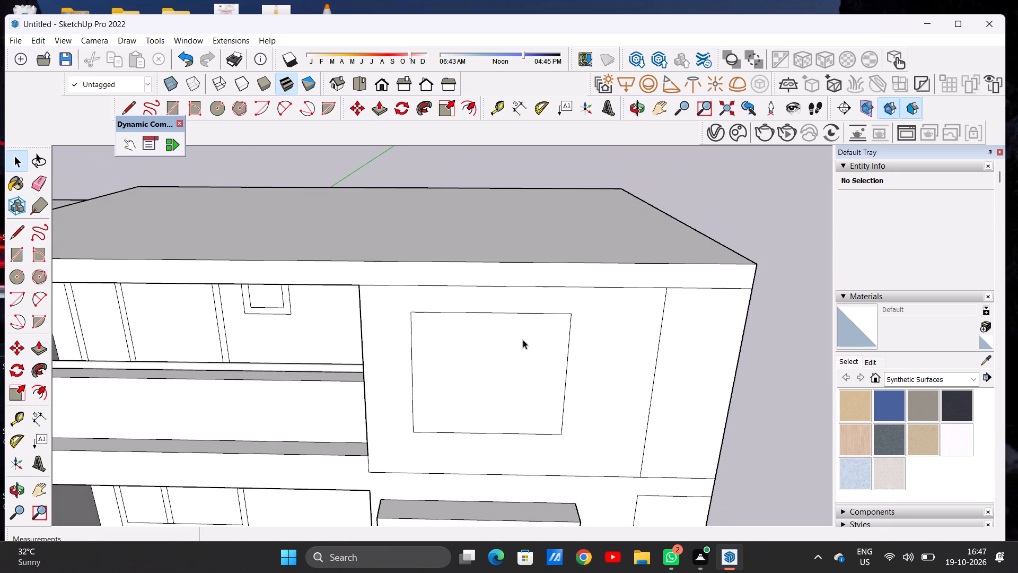
{"action": "scroll", "coordinate": [504, 379], "scroll_direction": "up", "scroll_amount": 1}
{"action": "key", "text": "p"}
{"action": "left_click", "coordinate": [486, 366]}
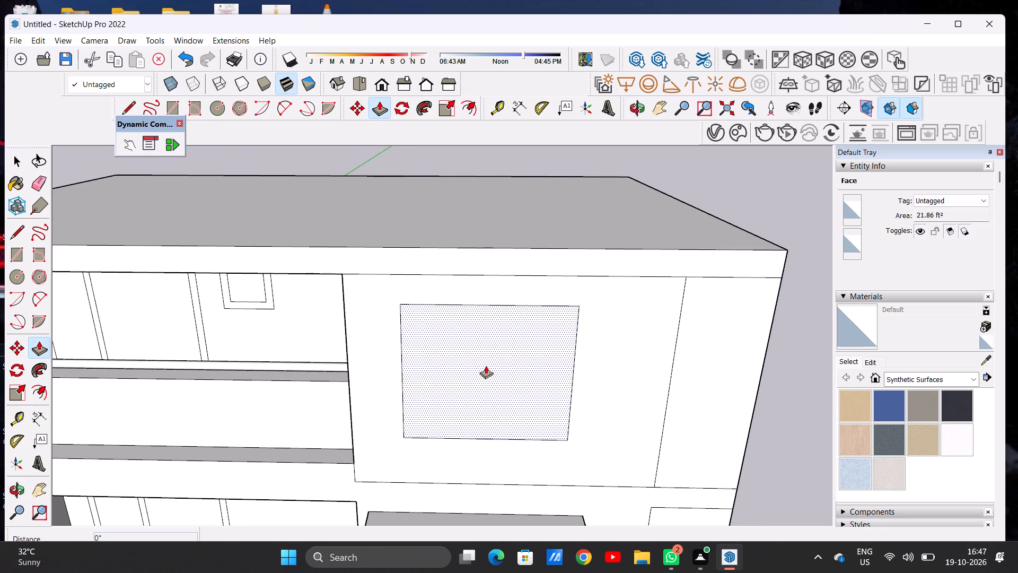
{"action": "left_click", "coordinate": [482, 357]}
{"action": "key", "text": "space"}
{"action": "scroll", "coordinate": [491, 379], "scroll_direction": "down", "scroll_amount": 5}
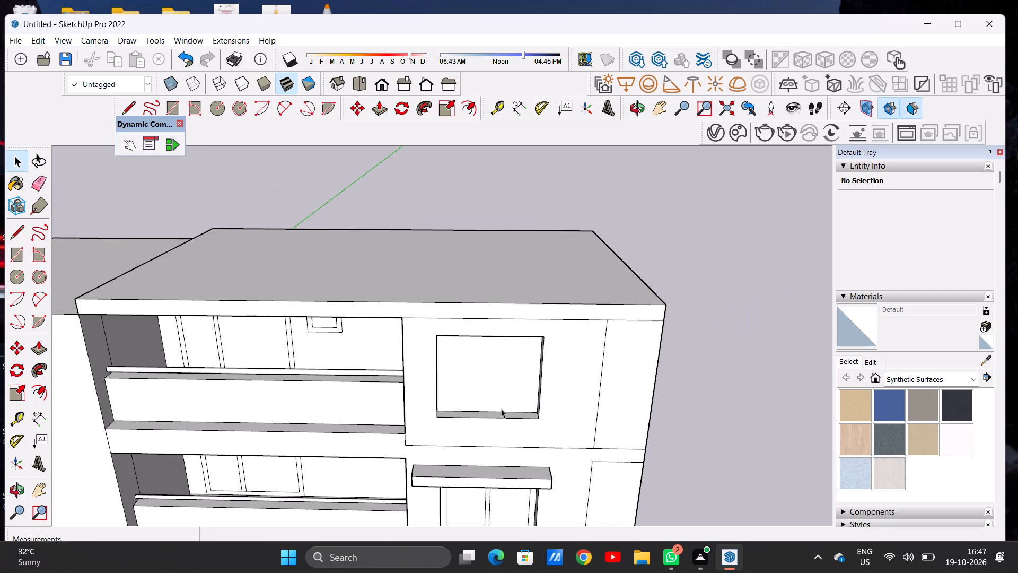
Erase the horizontal edge between the roof slab's front face and the end bay wall above the window.
{"action": "middle_click_drag", "start_coordinate": [499, 398], "coordinate": [498, 343]}
{"action": "scroll", "coordinate": [480, 289], "scroll_direction": "up", "scroll_amount": 6}
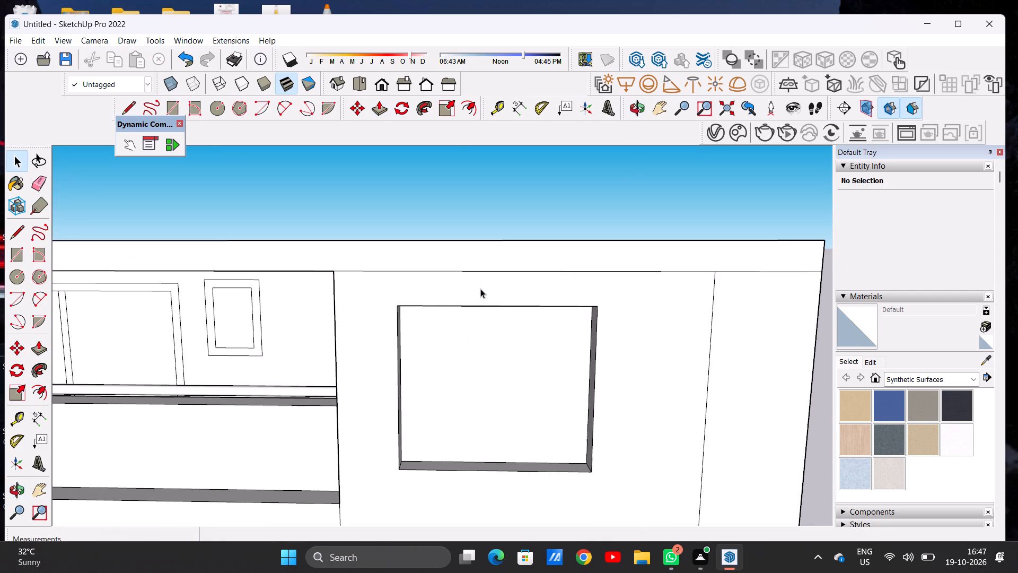
{"action": "key", "text": "e"}
{"action": "left_click_drag", "start_coordinate": [484, 267], "coordinate": [487, 273]}
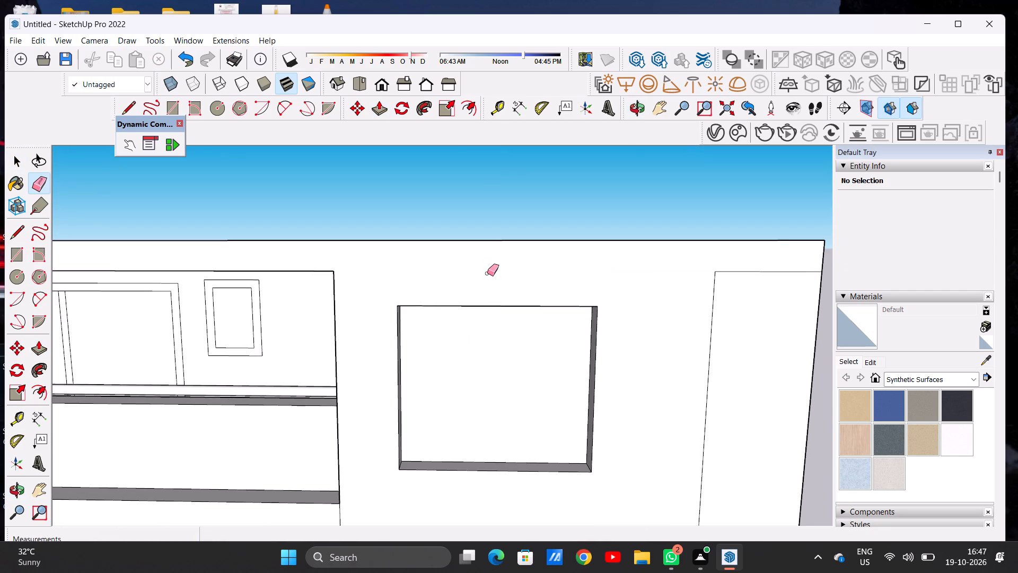
{"action": "key", "text": "space"}
Draw a lintel rectangle about 7' 6" by 9 3/8" along the window's top edge, overhanging one side.
{"action": "scroll", "coordinate": [323, 298], "scroll_direction": "down", "scroll_amount": 8}
{"action": "scroll", "coordinate": [366, 288], "scroll_direction": "up", "scroll_amount": 2}
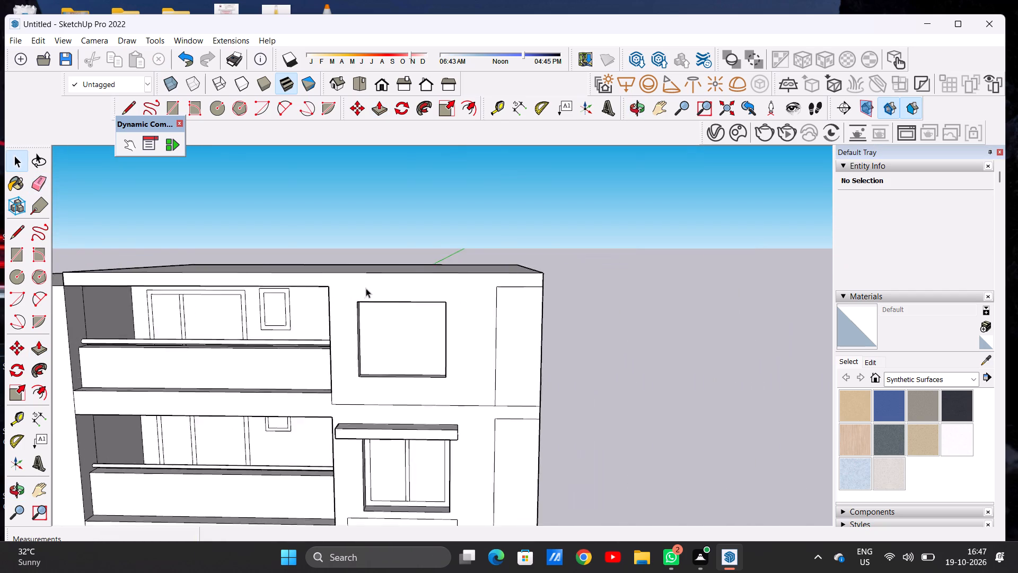
{"action": "scroll", "coordinate": [366, 288], "scroll_direction": "up", "scroll_amount": 5}
{"action": "key", "text": "e"}
{"action": "middle_click_drag", "start_coordinate": [400, 303], "coordinate": [404, 298]}
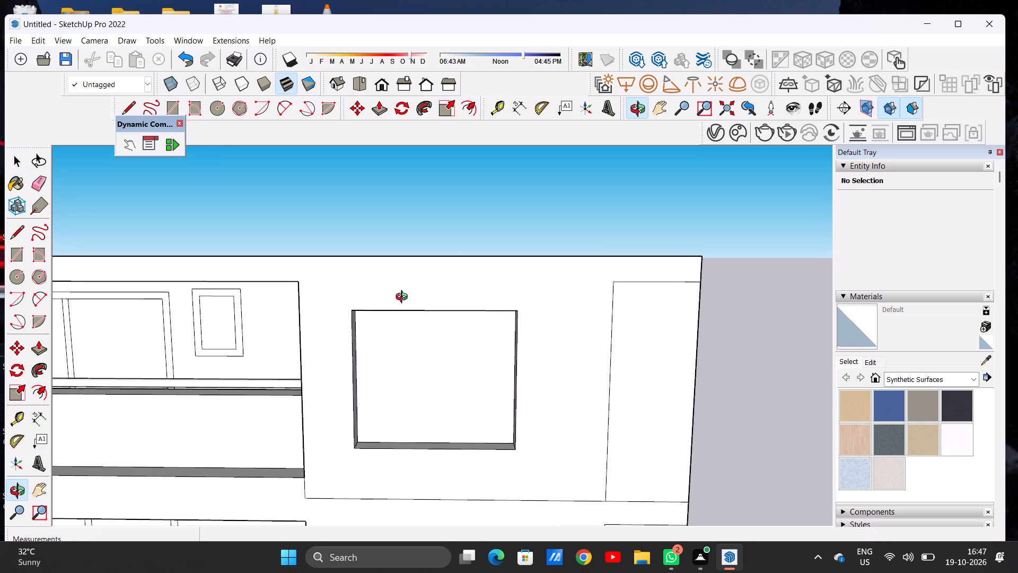
{"action": "middle_click_drag", "start_coordinate": [404, 298], "coordinate": [405, 297]}
{"action": "key", "text": "l"}
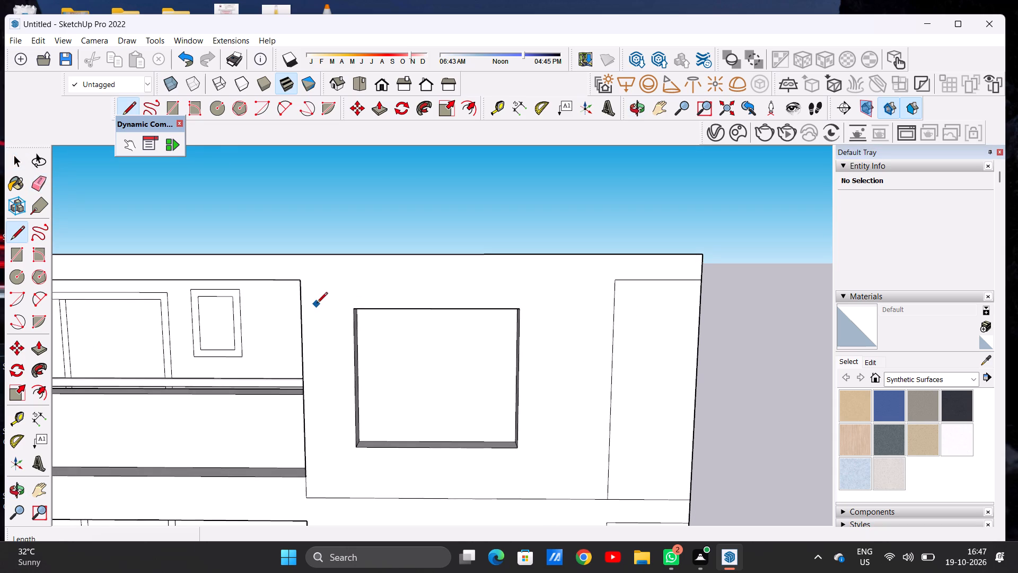
{"action": "key", "text": "space"}
{"action": "type", "text": "R"}
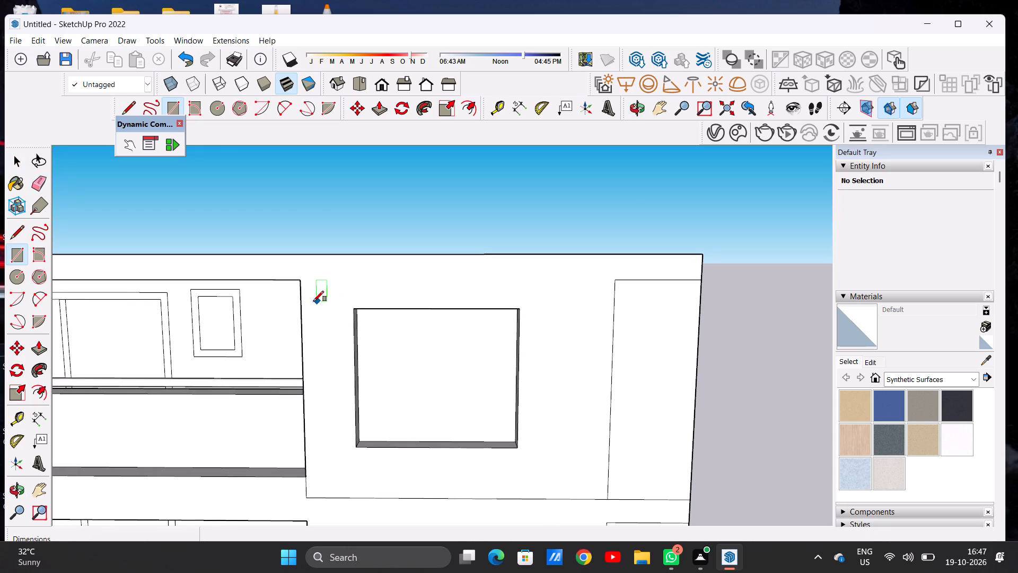
{"action": "left_click", "coordinate": [353, 307]}
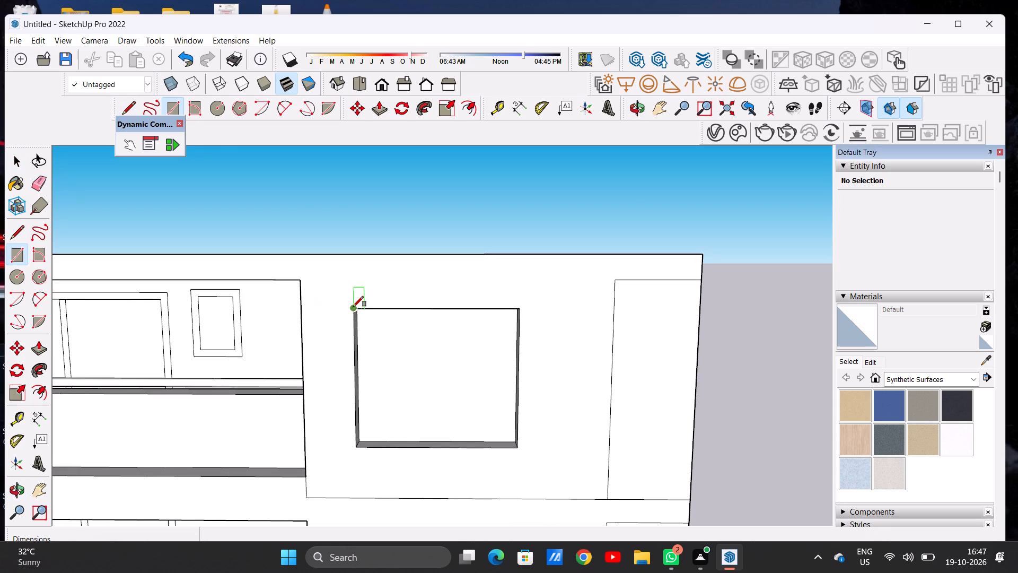
{"action": "left_click", "coordinate": [320, 303]}
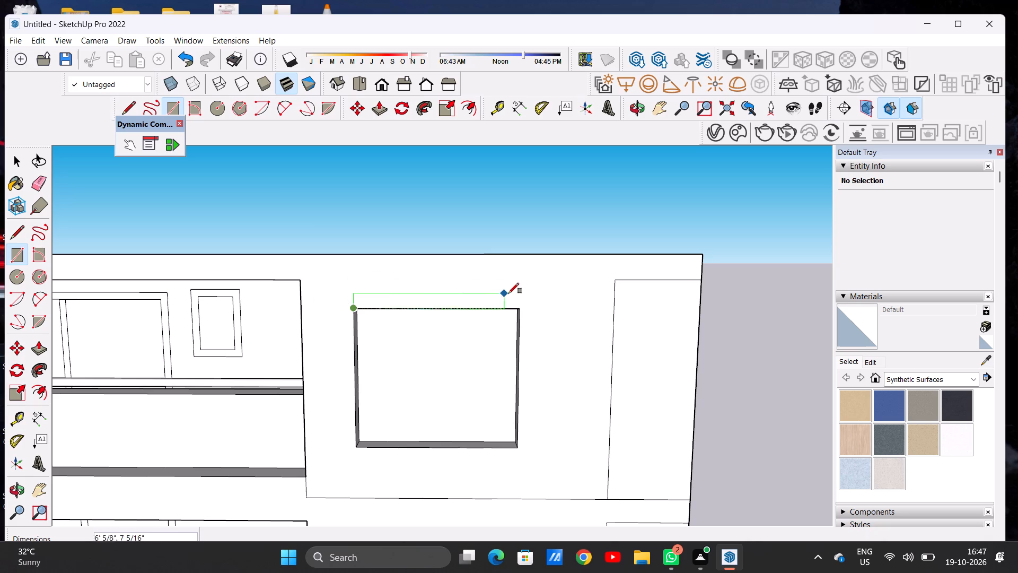
{"action": "left_click", "coordinate": [543, 289]}
{"action": "key", "text": "space"}
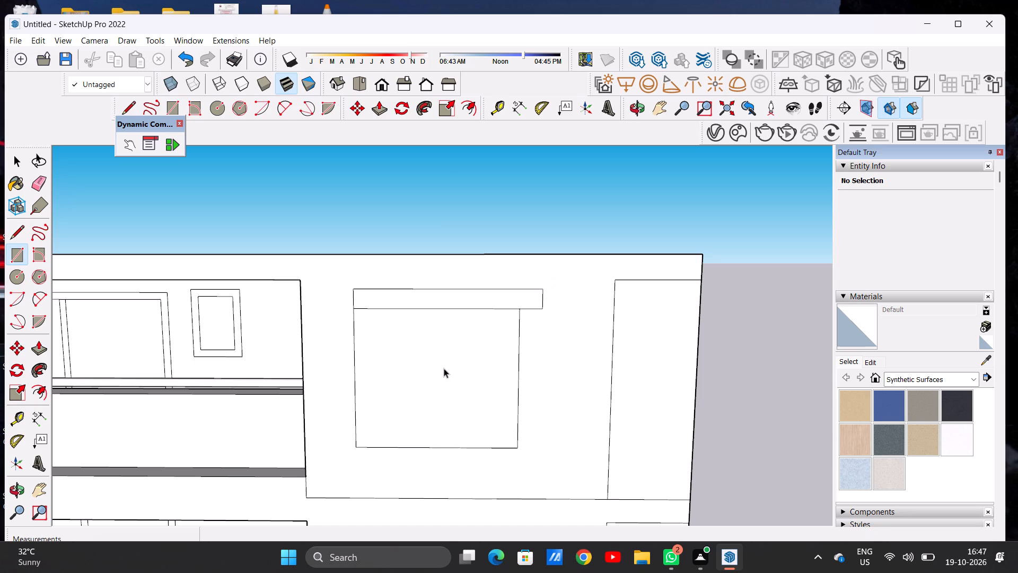
Delete the face covering the recessed top-floor window opening.
{"action": "left_click", "coordinate": [445, 370]}
{"action": "key", "text": "Delete"}
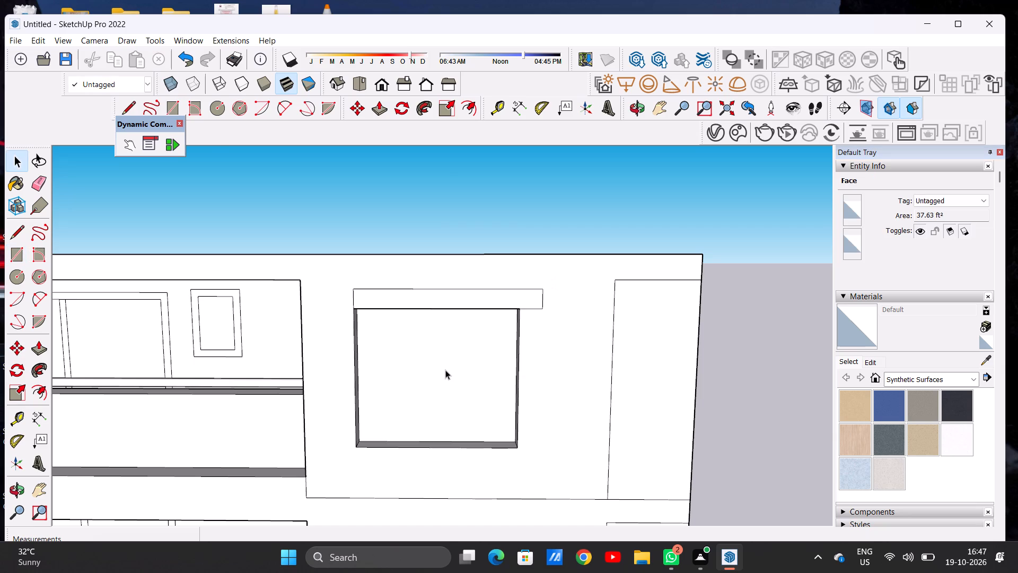
Draw lines extending the lintel outline about 10" past the window's edge on the balcony side.
{"action": "scroll", "coordinate": [452, 357], "scroll_direction": "down", "scroll_amount": 6}
{"action": "middle_click_drag", "start_coordinate": [370, 336], "coordinate": [425, 351]}
{"action": "scroll", "coordinate": [414, 332], "scroll_direction": "up", "scroll_amount": 10}
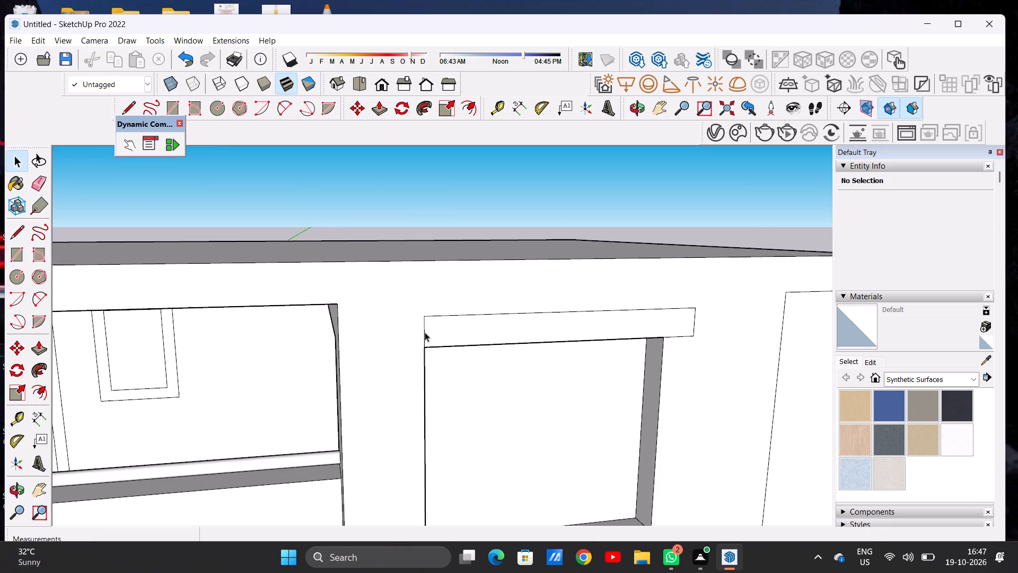
{"action": "key", "text": "l"}
{"action": "left_click", "coordinate": [428, 343]}
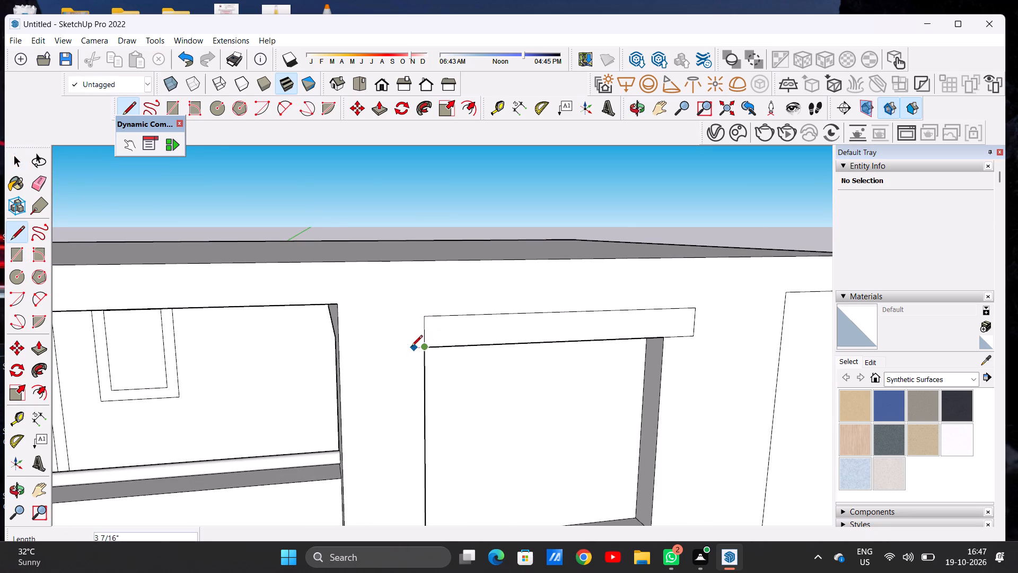
{"action": "left_click", "coordinate": [391, 347]}
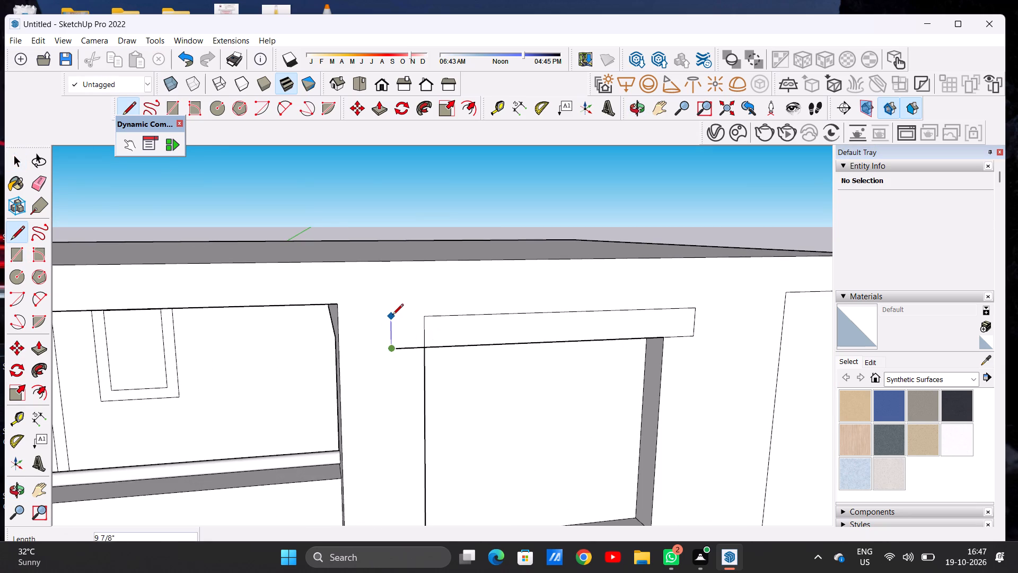
{"action": "left_click", "coordinate": [392, 319]}
{"action": "key", "text": "space"}
{"action": "scroll", "coordinate": [414, 334], "scroll_direction": "up", "scroll_amount": 2}
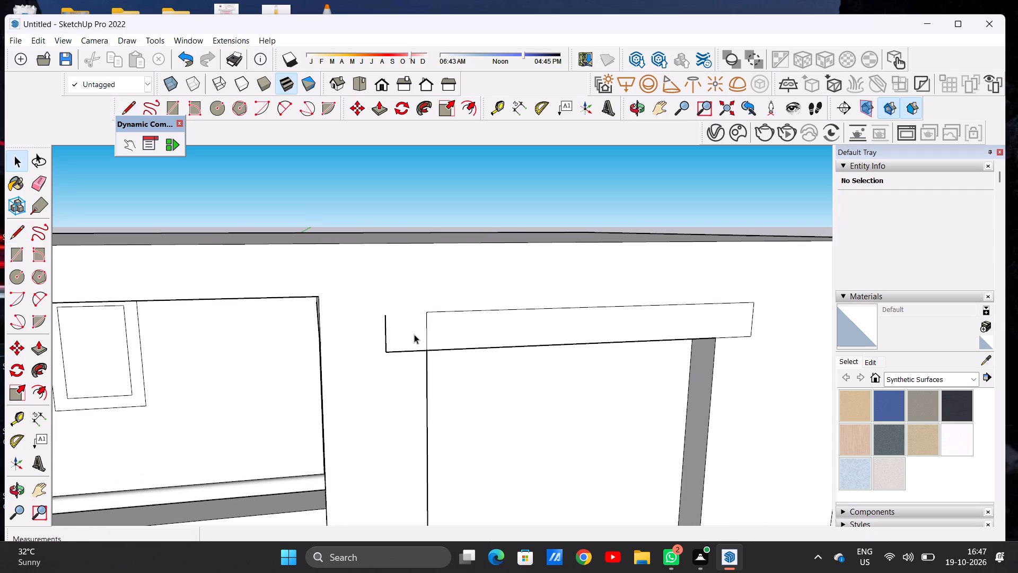
{"action": "key", "text": "l"}
{"action": "left_click", "coordinate": [425, 315]}
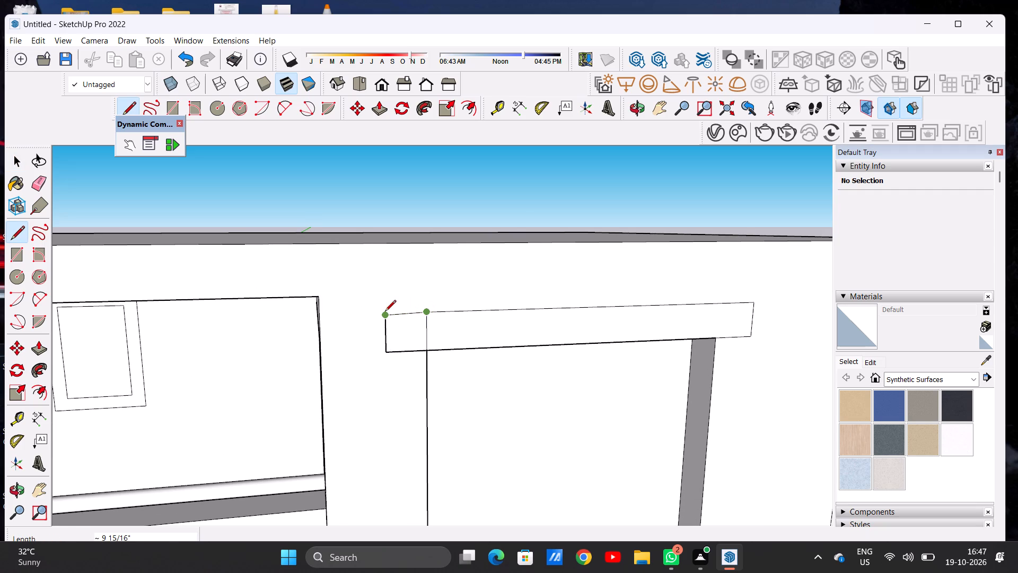
{"action": "scroll", "coordinate": [388, 311], "scroll_direction": "up", "scroll_amount": 7}
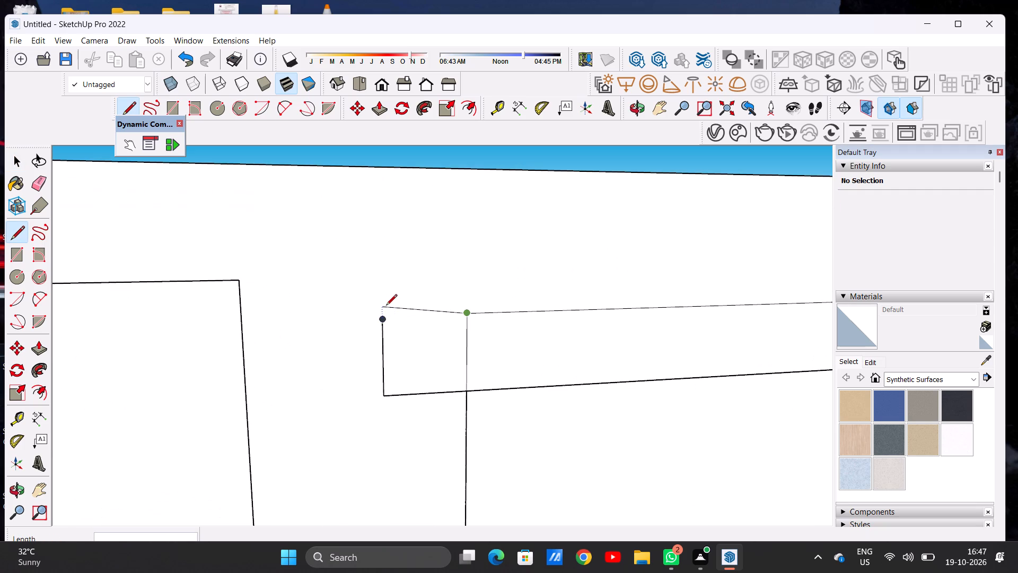
{"action": "left_click", "coordinate": [385, 309]}
{"action": "left_click", "coordinate": [387, 323]}
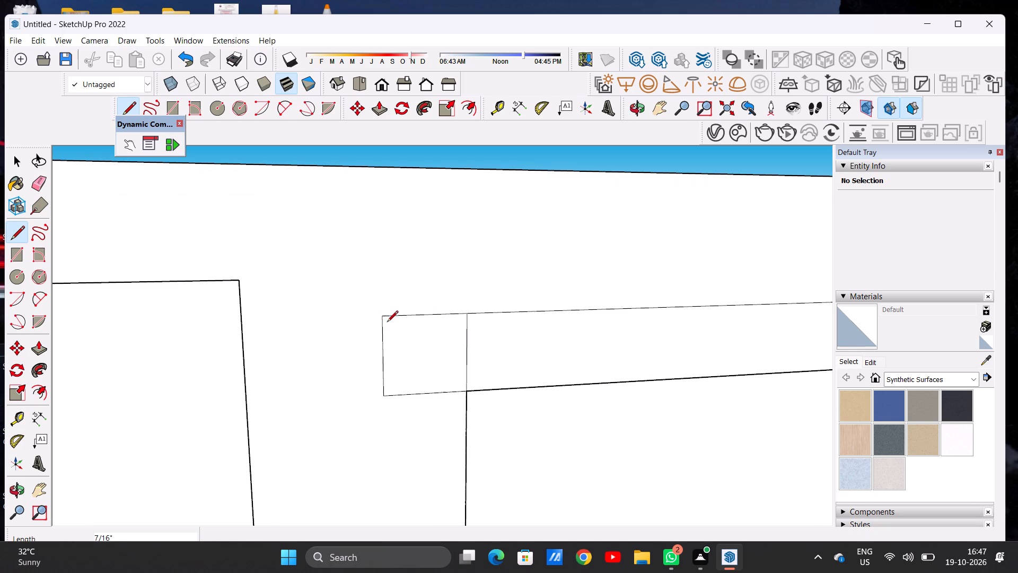
{"action": "key", "text": "space"}
Erase the short vertical edge dividing the lintel outline from its extension.
{"action": "key", "text": "e"}
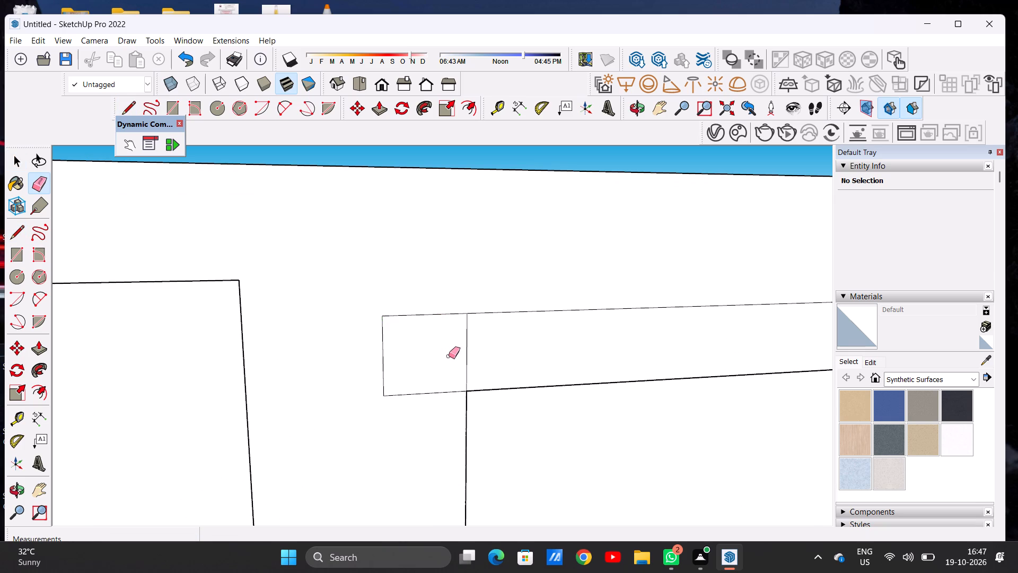
{"action": "left_click_drag", "start_coordinate": [455, 357], "coordinate": [478, 357]}
{"action": "key", "text": "space"}
{"action": "scroll", "coordinate": [442, 367], "scroll_direction": "down", "scroll_amount": 15}
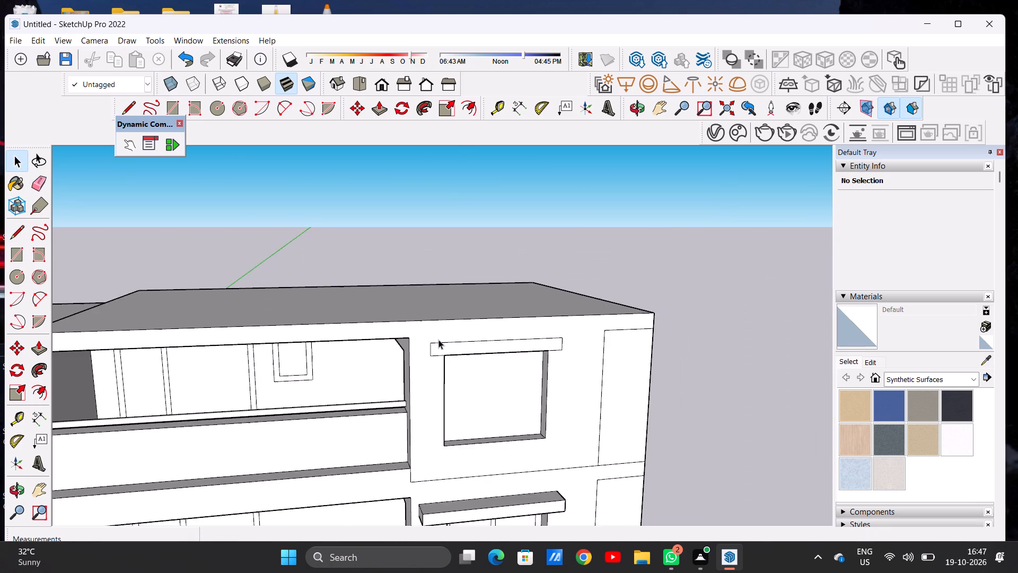
Draw a panel outline about 8' 6" wide below the top-floor end-bay window, rising from the floor line and matching the lintel's width.
{"action": "scroll", "coordinate": [438, 340], "scroll_direction": "down", "scroll_amount": 10}
{"action": "middle_click_drag", "start_coordinate": [519, 367], "coordinate": [441, 370]}
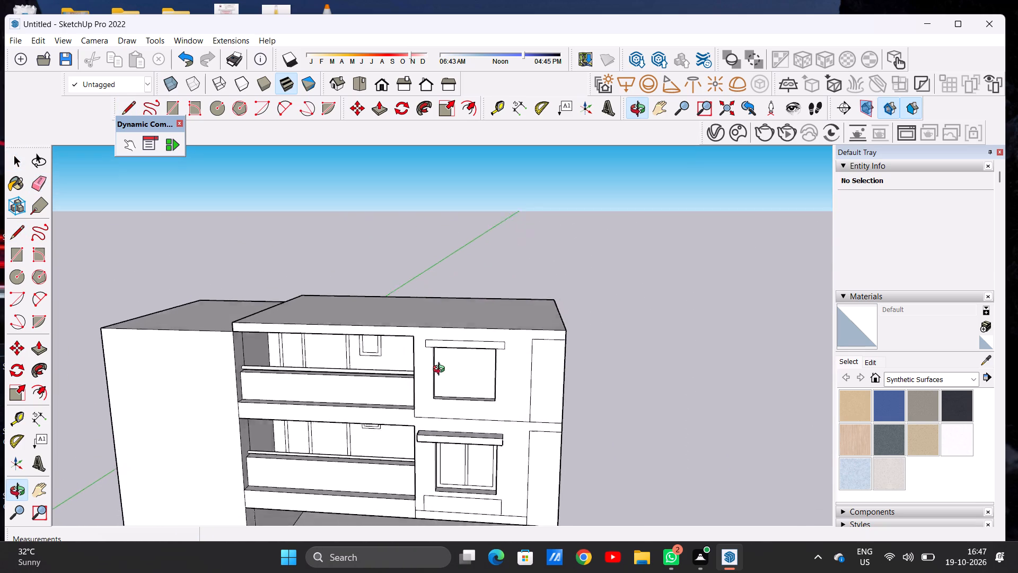
{"action": "middle_click_drag", "start_coordinate": [441, 370], "coordinate": [478, 349]}
{"action": "scroll", "coordinate": [447, 410], "scroll_direction": "up", "scroll_amount": 2}
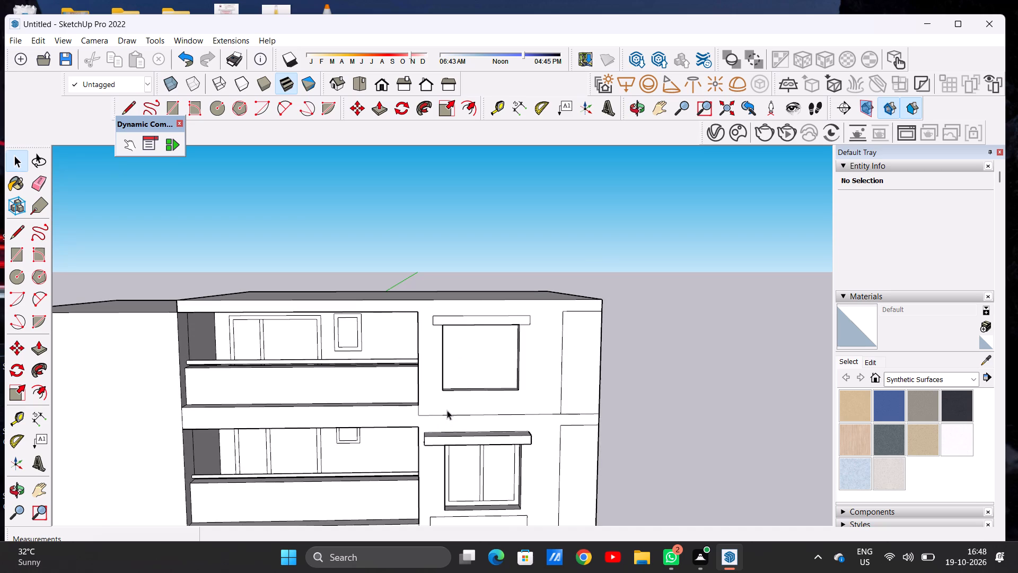
{"action": "key", "text": "l"}
{"action": "scroll", "coordinate": [472, 413], "scroll_direction": "down", "scroll_amount": 7}
{"action": "scroll", "coordinate": [470, 418], "scroll_direction": "up", "scroll_amount": 5}
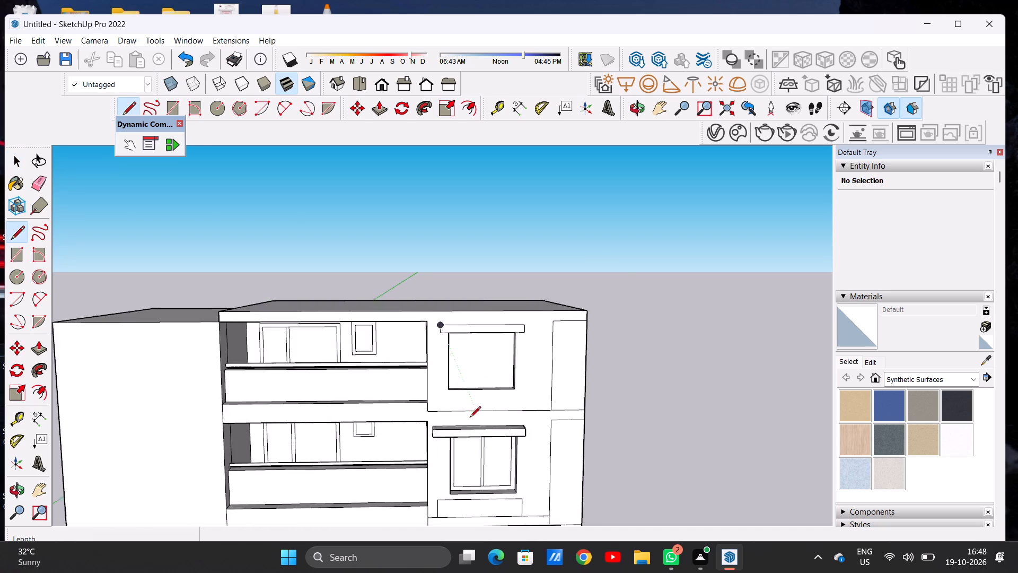
{"action": "scroll", "coordinate": [470, 418], "scroll_direction": "up", "scroll_amount": 4}
{"action": "left_click", "coordinate": [423, 410]}
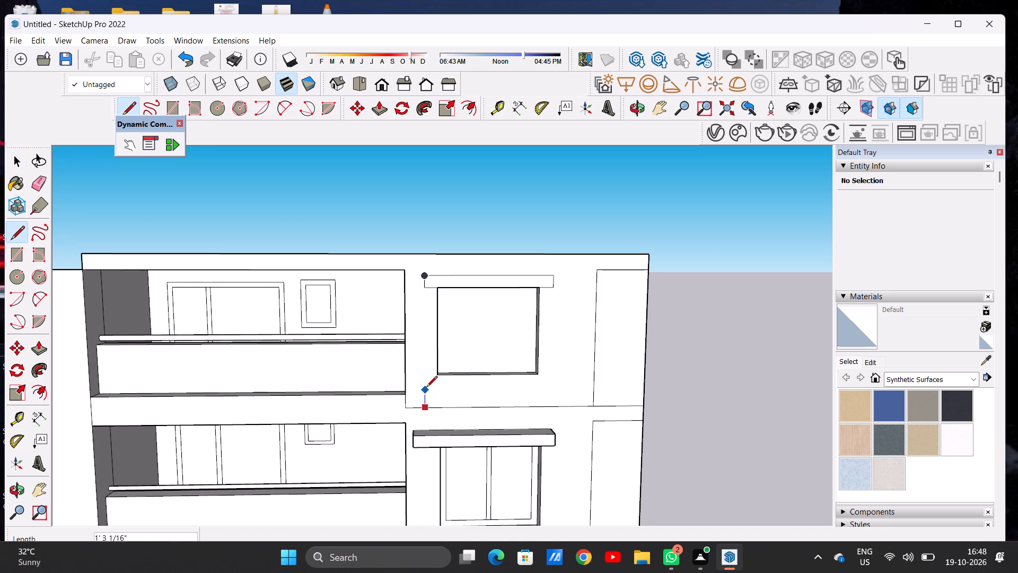
{"action": "left_click", "coordinate": [427, 382]}
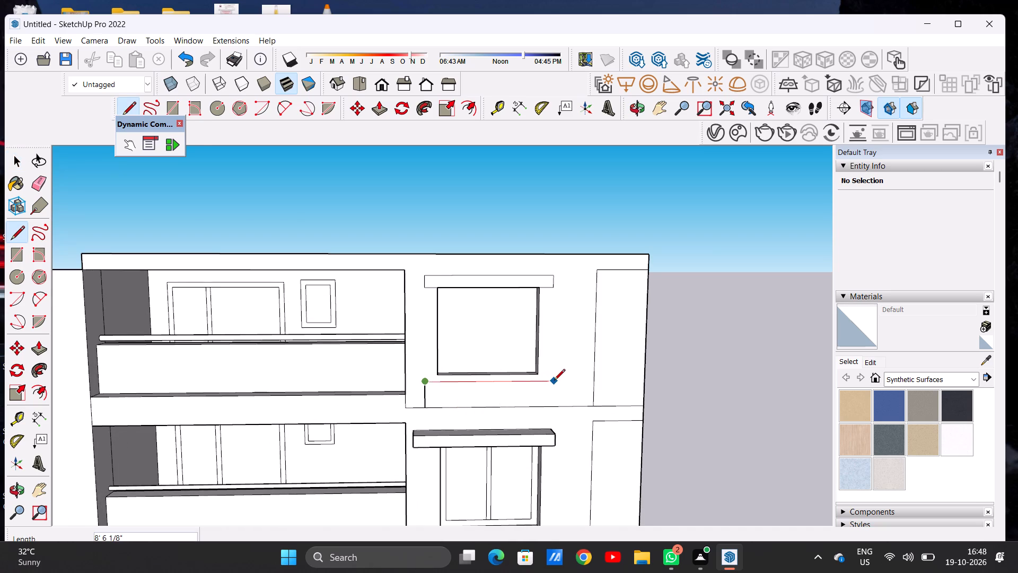
{"action": "left_click", "coordinate": [554, 381]}
{"action": "left_click", "coordinate": [557, 406]}
{"action": "key", "text": "space"}
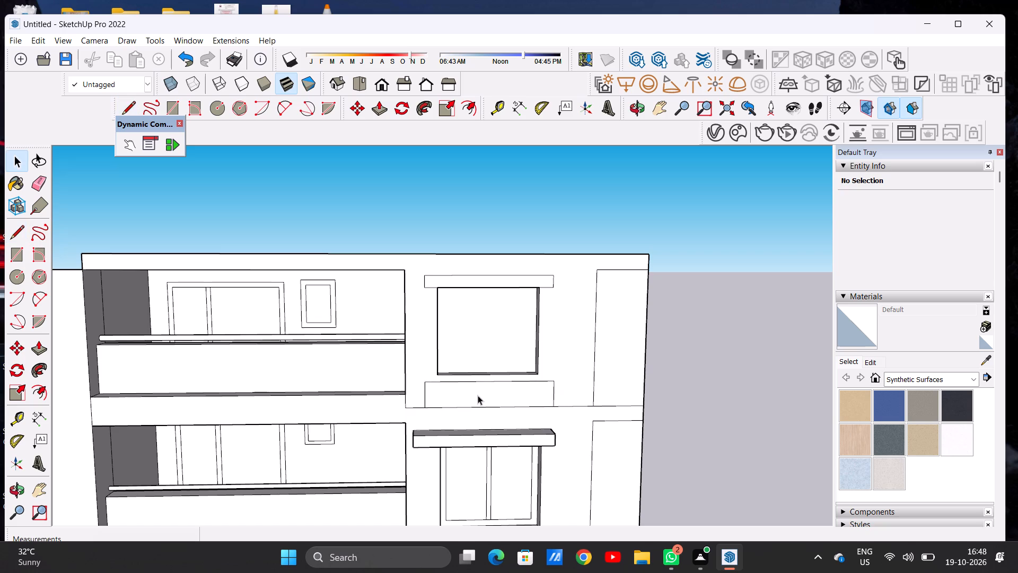
Push/Pull the top-floor window's lintel outward about 1' 4", flush with the front of the lintel on the floor below.
{"action": "scroll", "coordinate": [481, 401], "scroll_direction": "down", "scroll_amount": 11}
{"action": "scroll", "coordinate": [502, 380], "scroll_direction": "up", "scroll_amount": 6}
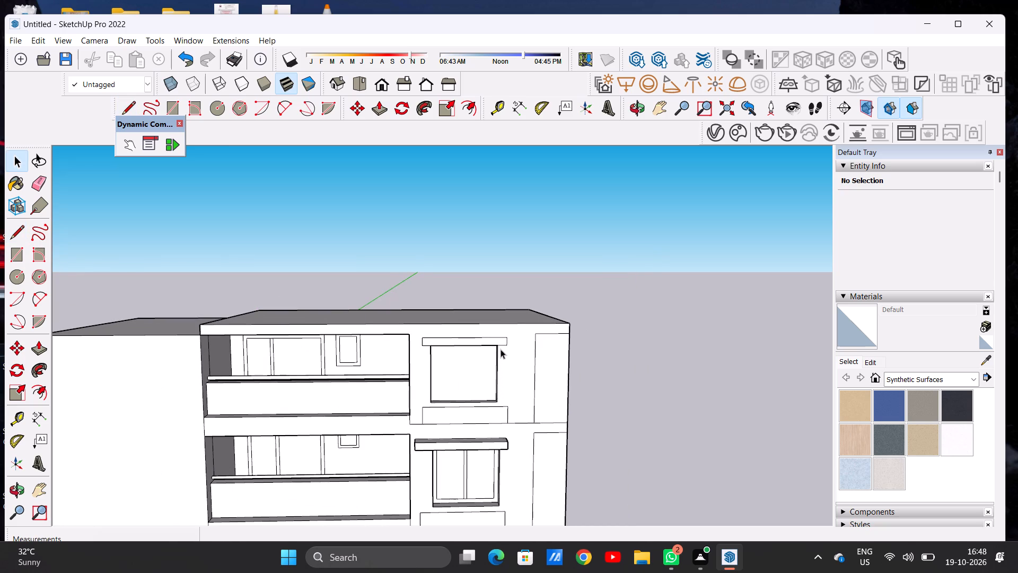
{"action": "key", "text": "p"}
{"action": "middle_click_drag", "start_coordinate": [424, 349], "coordinate": [595, 351]}
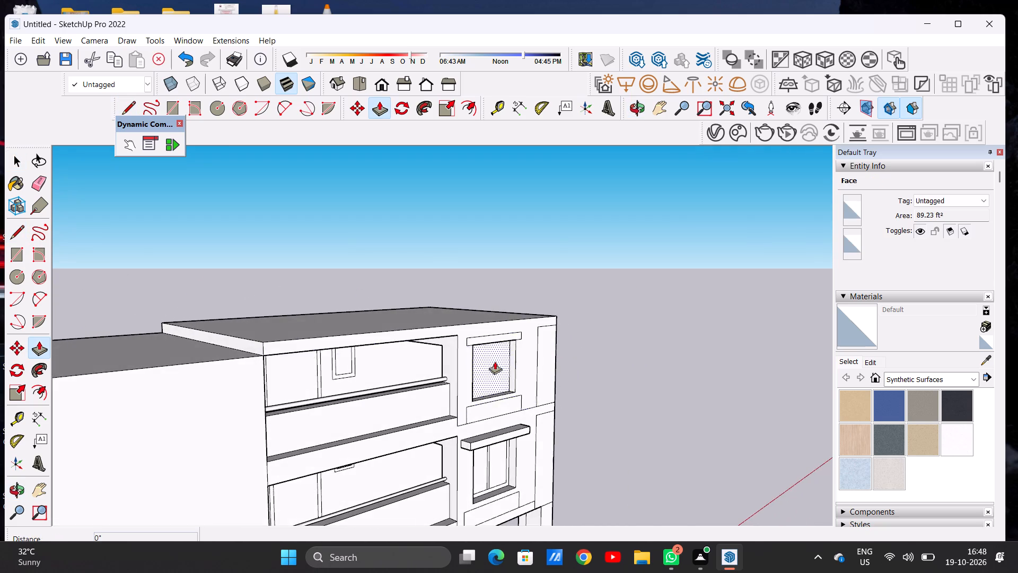
{"action": "scroll", "coordinate": [496, 374], "scroll_direction": "down", "scroll_amount": 3}
{"action": "scroll", "coordinate": [468, 355], "scroll_direction": "up", "scroll_amount": 15}
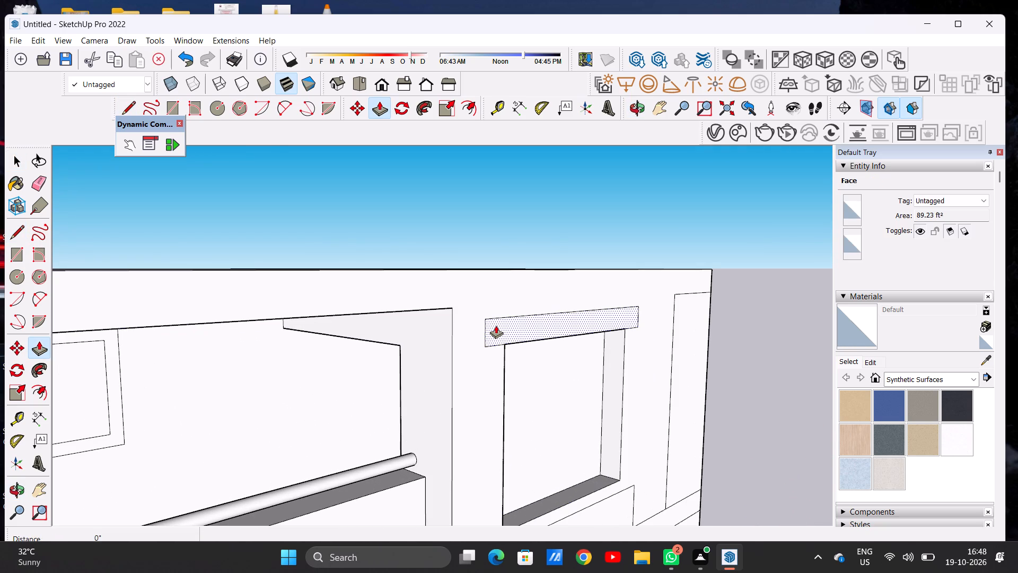
{"action": "left_click", "coordinate": [496, 325]}
{"action": "scroll", "coordinate": [524, 315], "scroll_direction": "down", "scroll_amount": 6}
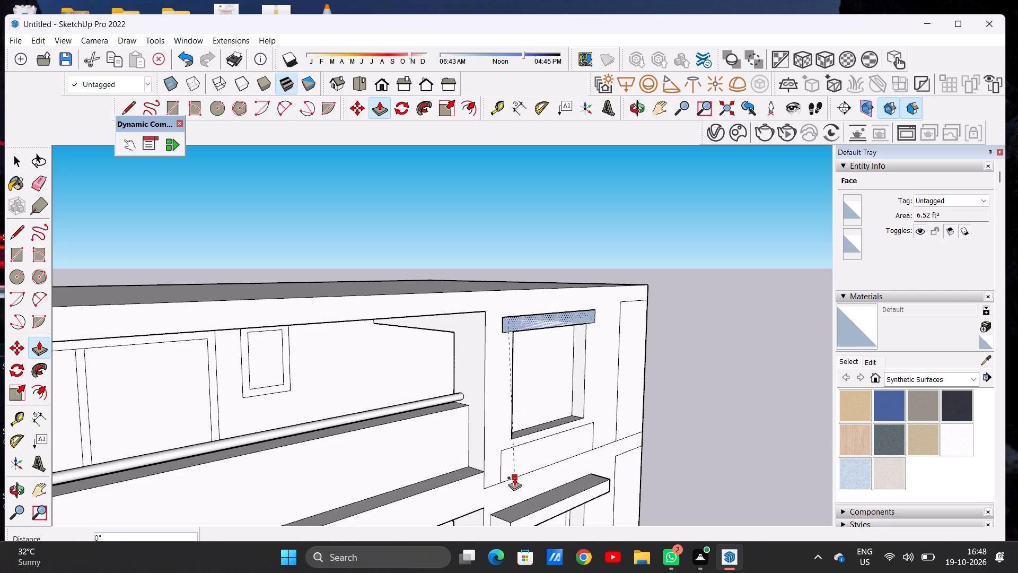
{"action": "scroll", "coordinate": [515, 401], "scroll_direction": "down", "scroll_amount": 7}
{"action": "left_click", "coordinate": [516, 462]}
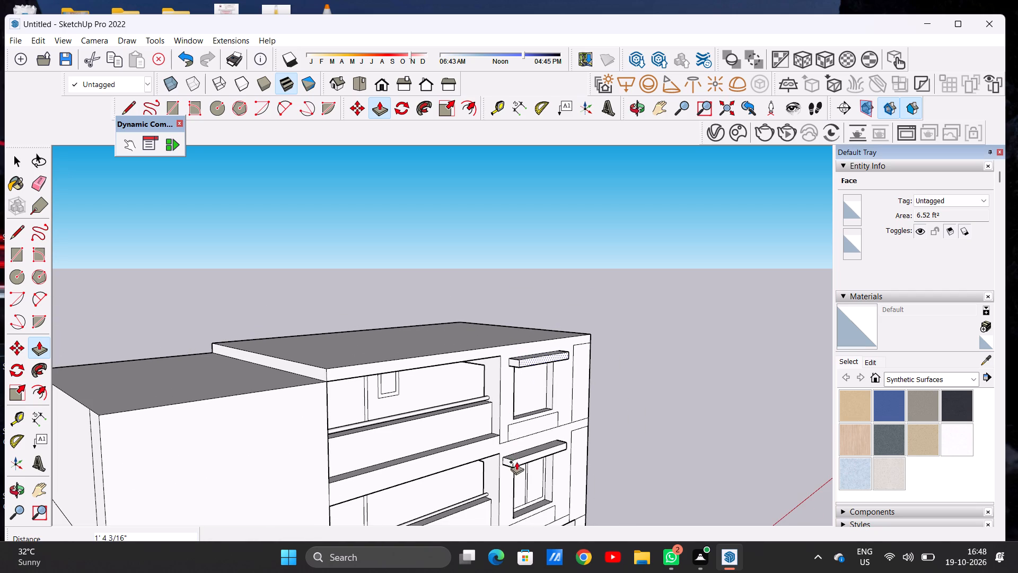
{"action": "key", "text": "space"}
Offset the top-floor end-bay window face inward about 4 3/8" to outline its frame.
{"action": "scroll", "coordinate": [500, 366], "scroll_direction": "down", "scroll_amount": 7}
{"action": "middle_click_drag", "start_coordinate": [534, 368], "coordinate": [353, 343]}
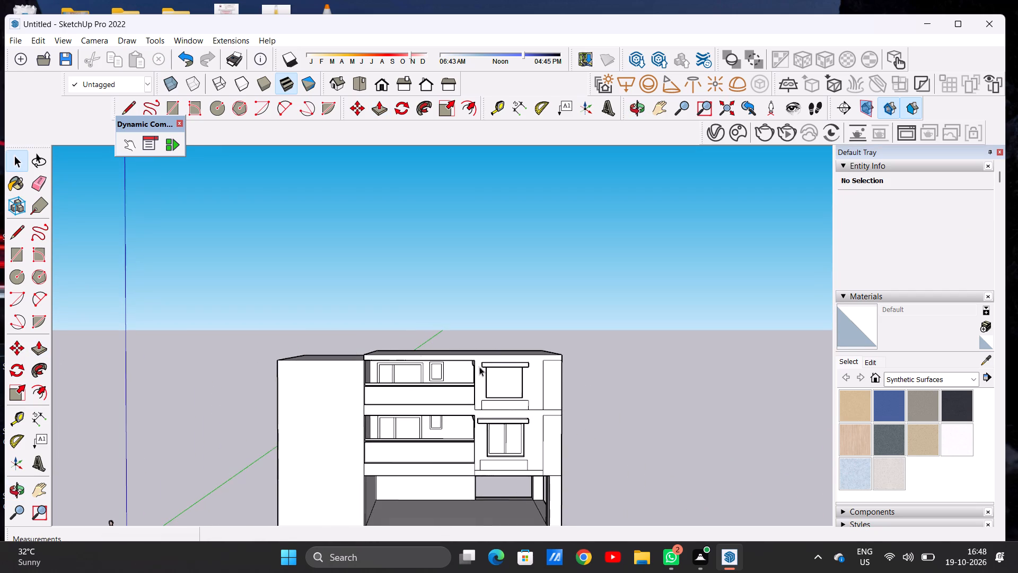
{"action": "scroll", "coordinate": [498, 375], "scroll_direction": "up", "scroll_amount": 12}
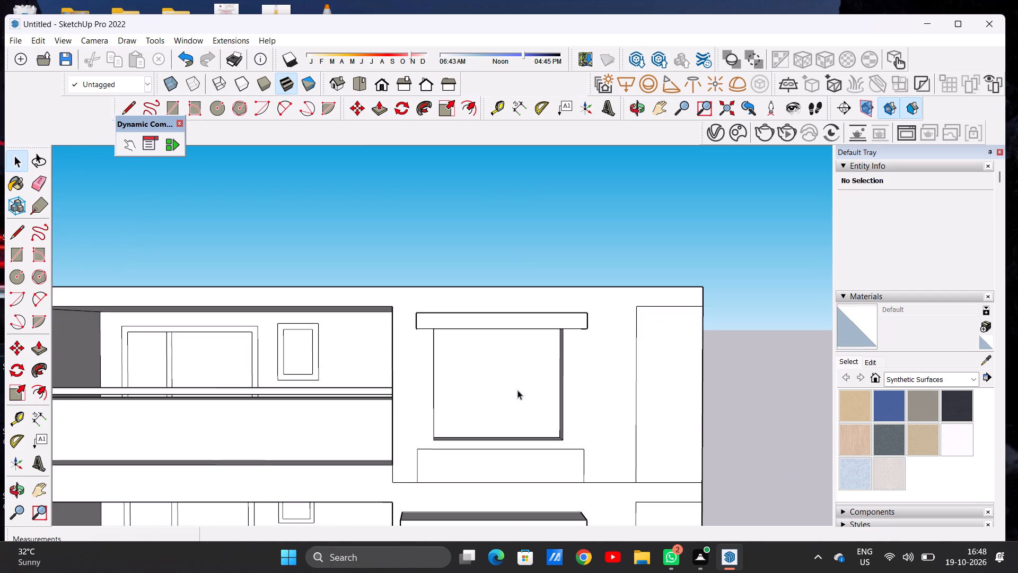
{"action": "type", "text": "OF"}
{"action": "left_click", "coordinate": [481, 357]}
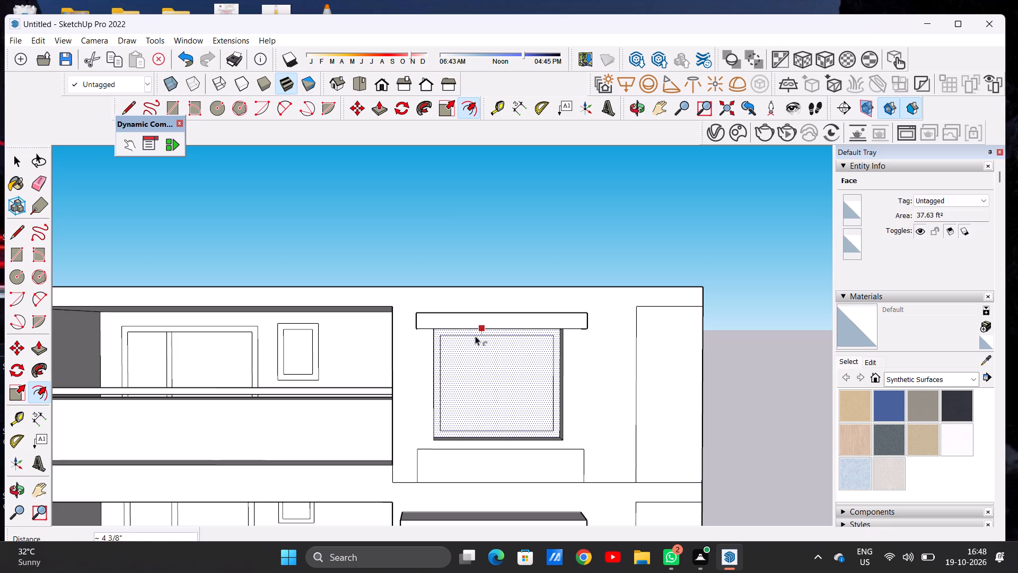
{"action": "left_click", "coordinate": [475, 336]}
{"action": "key", "text": "space"}
Draw two vertical lines about 4' 11 1/2" long near the middle of the inner window frame to form a narrow mullion.
{"action": "scroll", "coordinate": [494, 353], "scroll_direction": "down", "scroll_amount": 4}
{"action": "scroll", "coordinate": [504, 400], "scroll_direction": "up", "scroll_amount": 6}
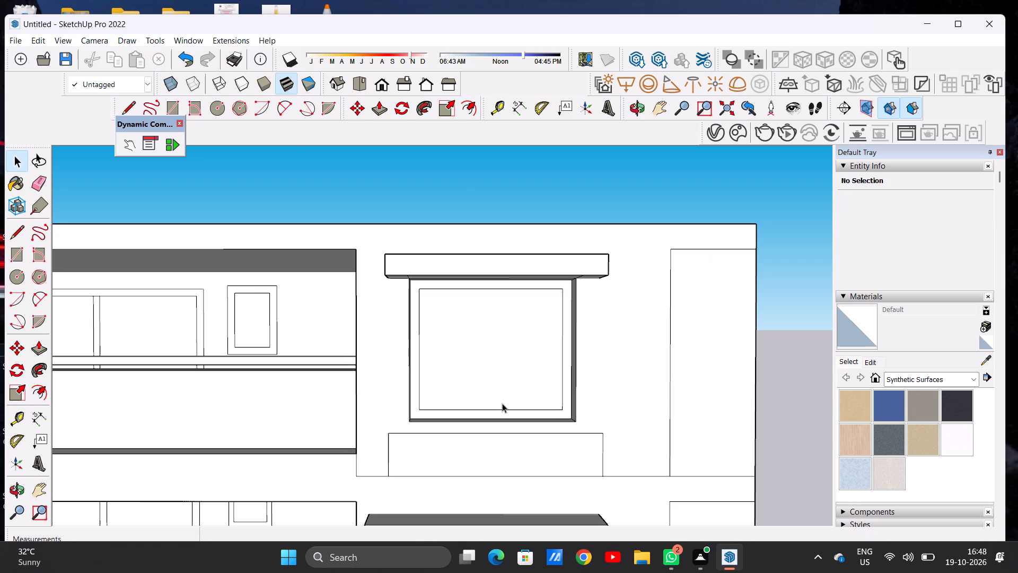
{"action": "key", "text": "l"}
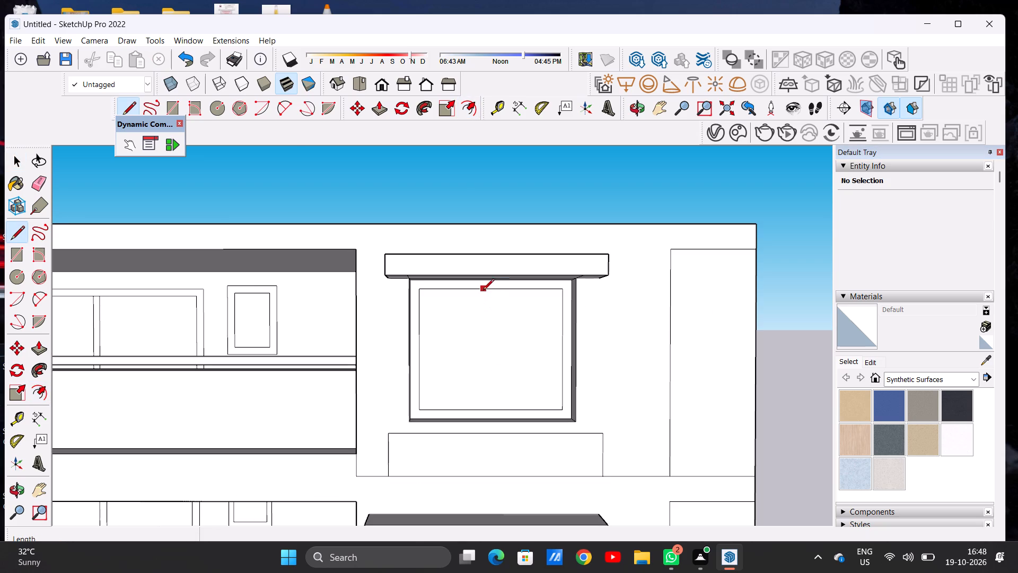
{"action": "left_click", "coordinate": [482, 291]}
{"action": "left_click", "coordinate": [483, 407]}
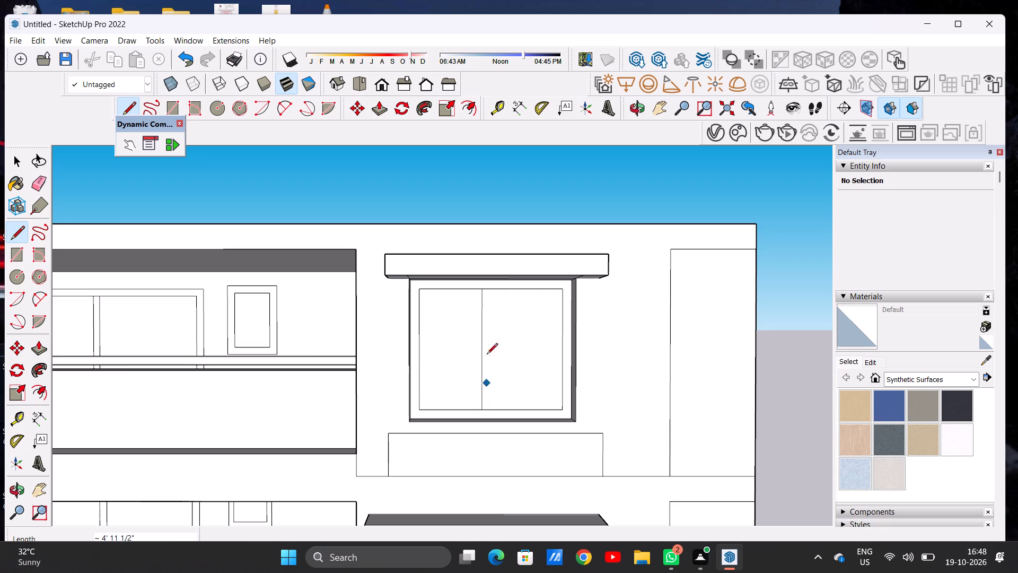
{"action": "left_click", "coordinate": [490, 288]}
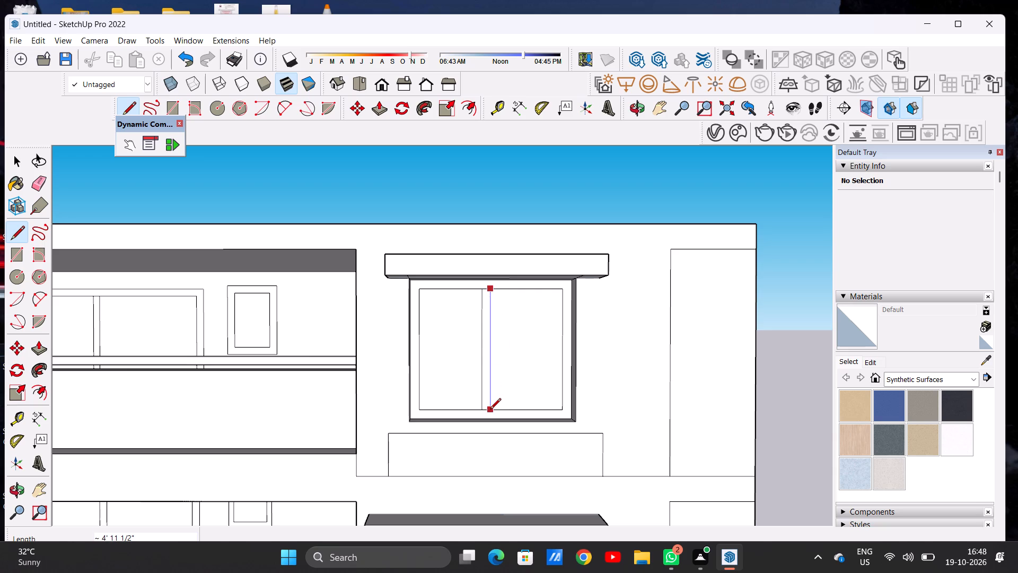
{"action": "left_click", "coordinate": [490, 410]}
{"action": "key", "text": "space"}
Examine the building from both sides and compare the end-bay windows on the two upper floors.
{"action": "scroll", "coordinate": [492, 300], "scroll_direction": "down", "scroll_amount": 6}
{"action": "scroll", "coordinate": [492, 300], "scroll_direction": "up", "scroll_amount": 1}
{"action": "scroll", "coordinate": [492, 300], "scroll_direction": "down", "scroll_amount": 10}
{"action": "middle_click_drag", "start_coordinate": [584, 314], "coordinate": [328, 321]}
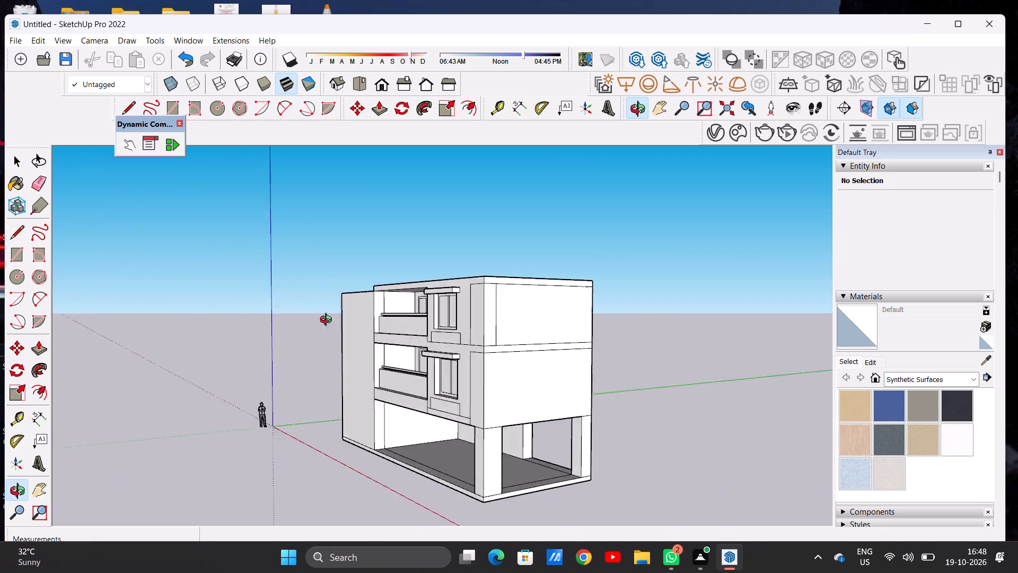
{"action": "middle_click_drag", "start_coordinate": [328, 321], "coordinate": [687, 322]}
{"action": "middle_click_drag", "start_coordinate": [348, 318], "coordinate": [396, 338]}
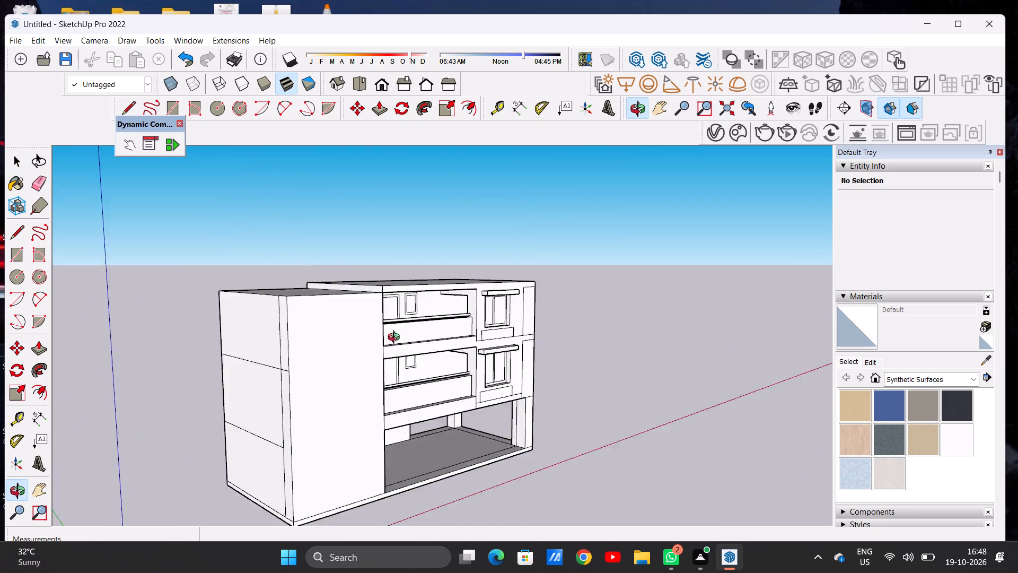
{"action": "middle_click_drag", "start_coordinate": [396, 338], "coordinate": [208, 336]}
{"action": "scroll", "coordinate": [486, 325], "scroll_direction": "up", "scroll_amount": 16}
{"action": "middle_click_drag", "start_coordinate": [570, 279], "coordinate": [549, 291]}
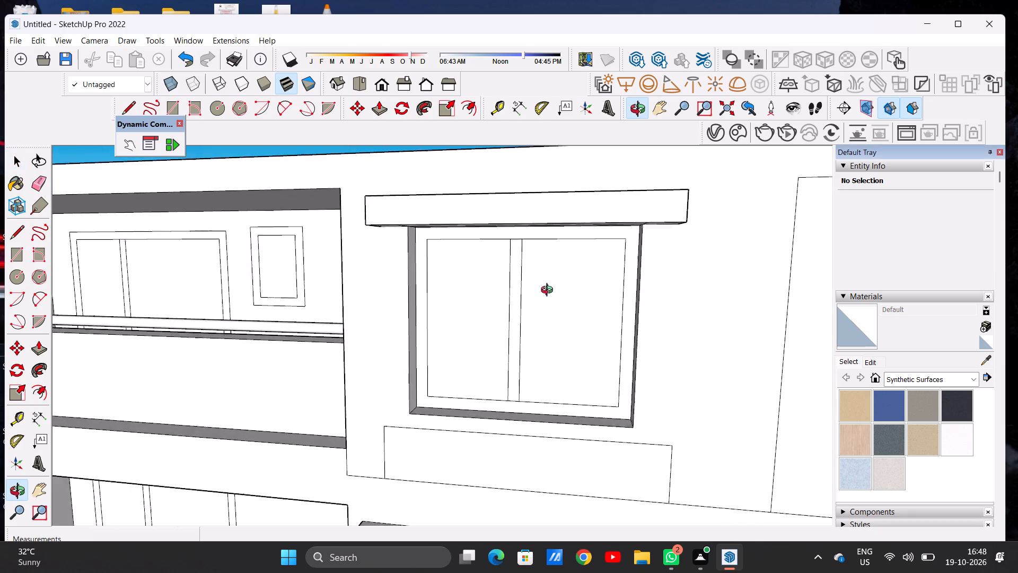
{"action": "middle_click_drag", "start_coordinate": [549, 291], "coordinate": [569, 298]}
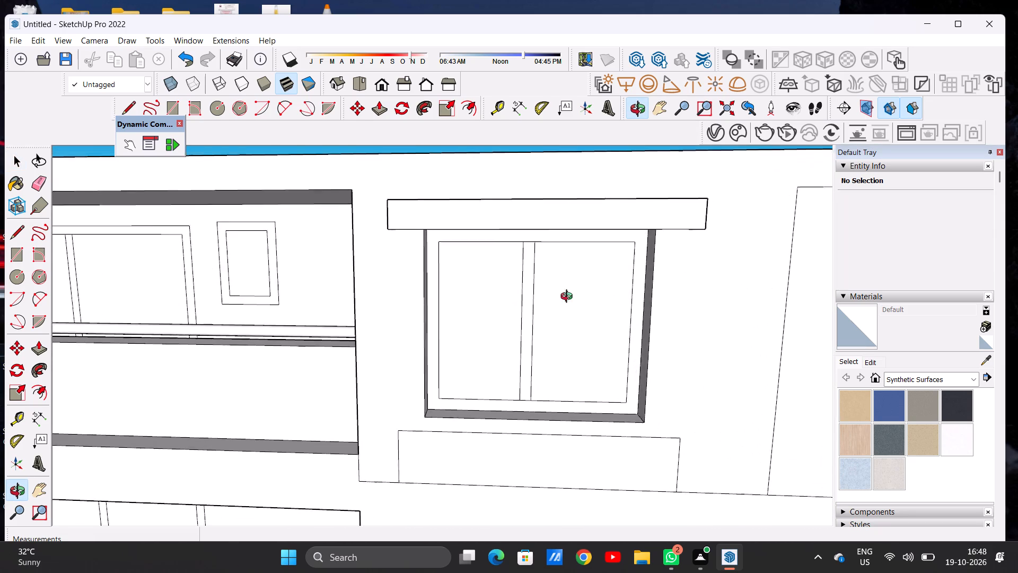
{"action": "middle_click_drag", "start_coordinate": [569, 298], "coordinate": [536, 300]}
{"action": "scroll", "coordinate": [575, 303], "scroll_direction": "down", "scroll_amount": 16}
{"action": "scroll", "coordinate": [555, 323], "scroll_direction": "up", "scroll_amount": 3}
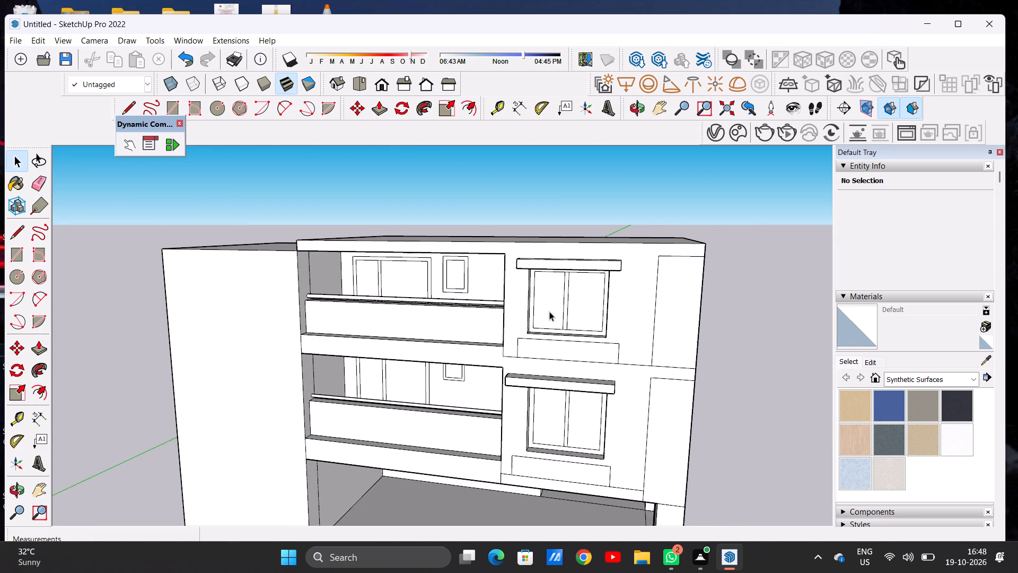
{"action": "middle_click_drag", "start_coordinate": [548, 311], "coordinate": [612, 306]}
{"action": "middle_click_drag", "start_coordinate": [612, 306], "coordinate": [578, 314]}
{"action": "middle_click", "coordinate": [578, 313]}
{"action": "scroll", "coordinate": [578, 315], "scroll_direction": "down", "scroll_amount": 1}
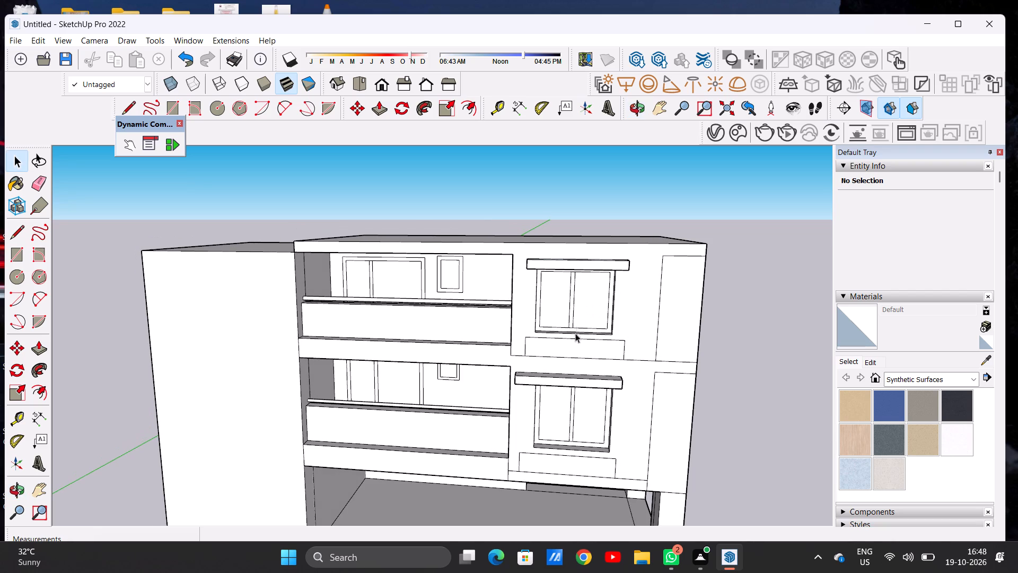
Move the top-floor window's mullion strip about 1 1/2" away from the balcony, toward the centre of the frame.
{"action": "scroll", "coordinate": [564, 327], "scroll_direction": "up", "scroll_amount": 14}
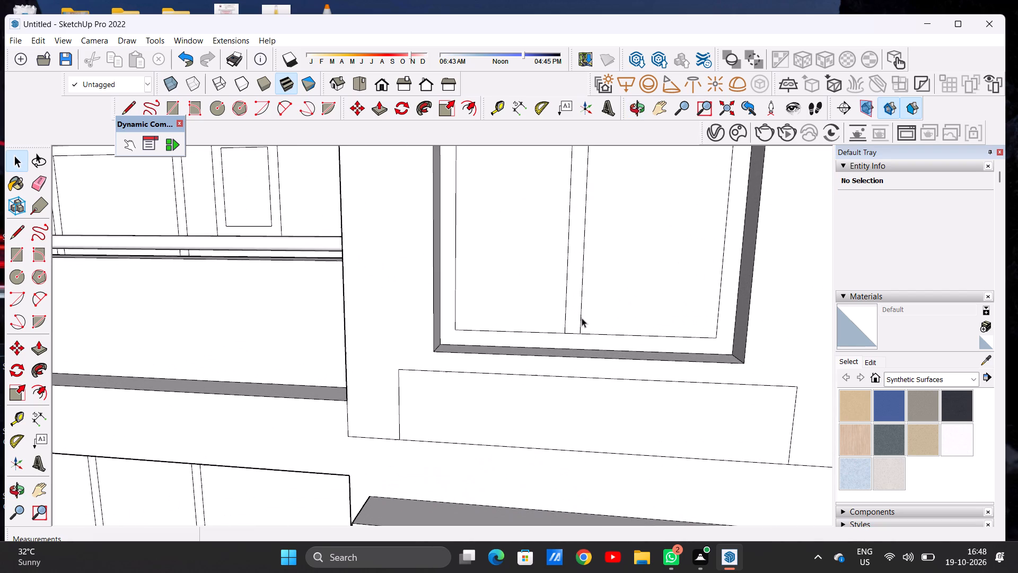
{"action": "double_click", "coordinate": [577, 324]}
{"action": "scroll", "coordinate": [529, 327], "scroll_direction": "down", "scroll_amount": 6}
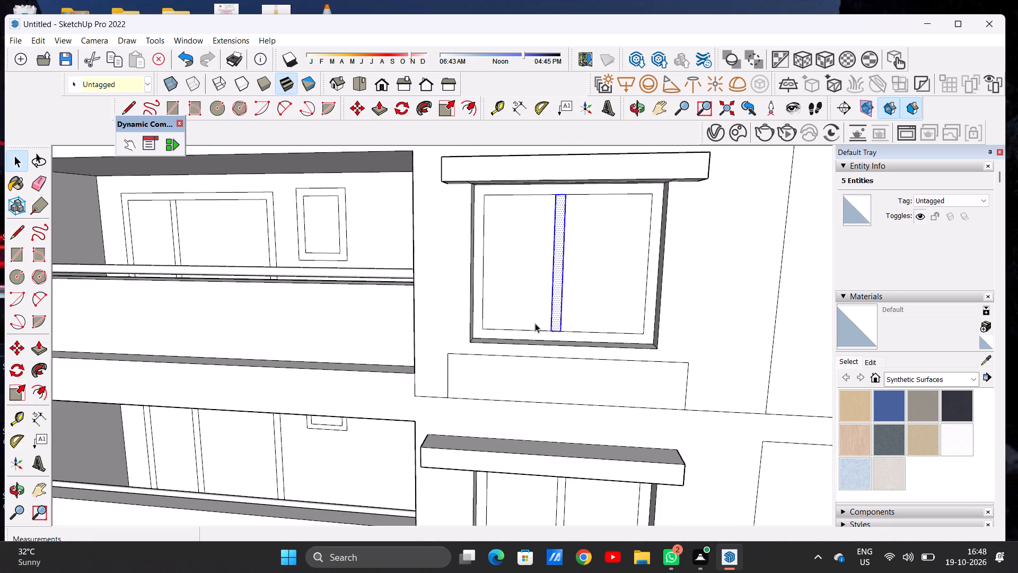
{"action": "middle_click_drag", "start_coordinate": [551, 323], "coordinate": [559, 320]}
{"action": "left_click", "coordinate": [382, 81]}
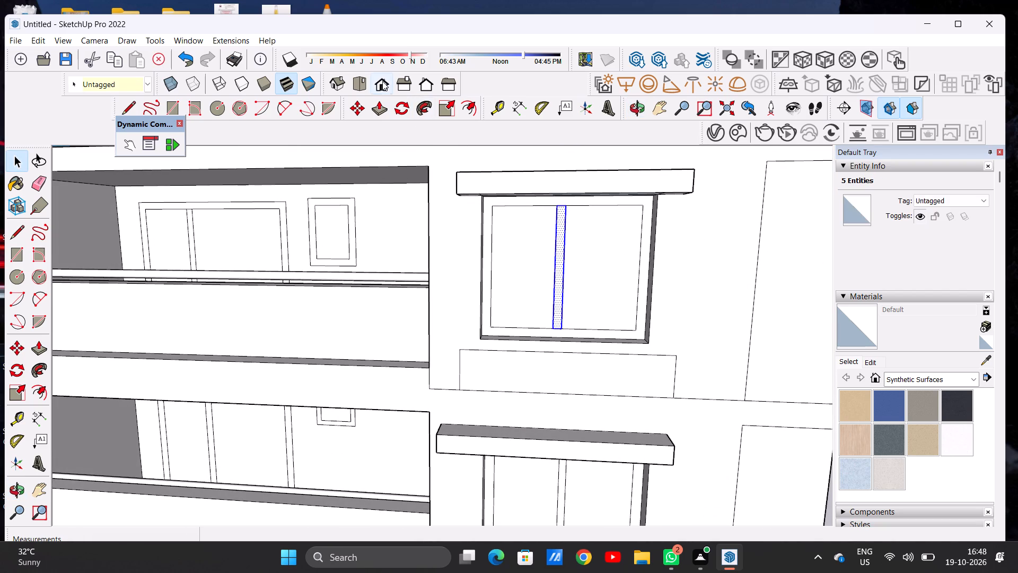
{"action": "scroll", "coordinate": [447, 240], "scroll_direction": "down", "scroll_amount": 8}
{"action": "scroll", "coordinate": [628, 246], "scroll_direction": "up", "scroll_amount": 6}
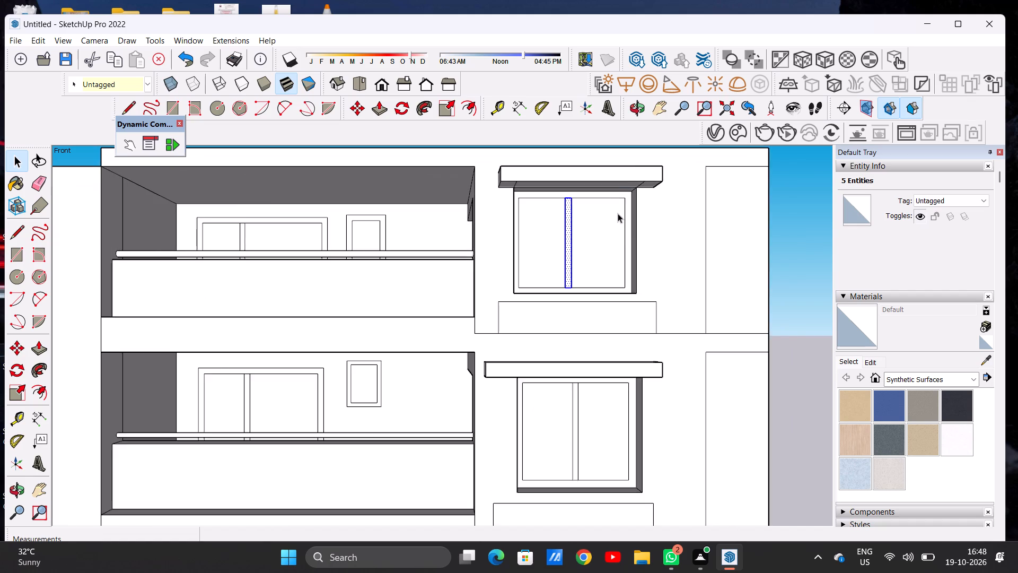
{"action": "scroll", "coordinate": [618, 212], "scroll_direction": "up", "scroll_amount": 1}
{"action": "scroll", "coordinate": [618, 212], "scroll_direction": "down", "scroll_amount": 1}
{"action": "middle_click_drag", "start_coordinate": [590, 244], "coordinate": [590, 303]}
{"action": "scroll", "coordinate": [578, 313], "scroll_direction": "up", "scroll_amount": 5}
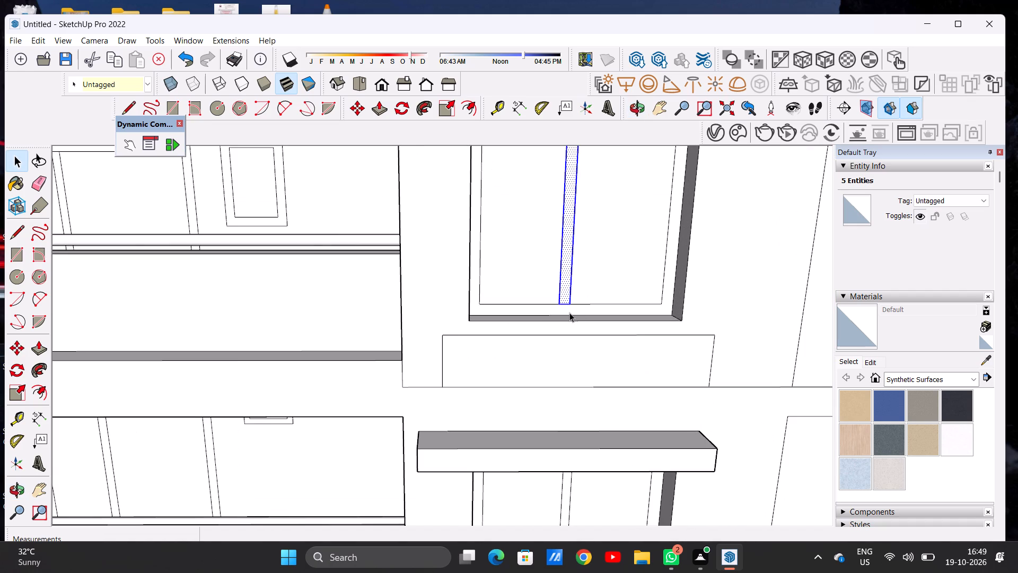
{"action": "key", "text": "m"}
{"action": "left_click", "coordinate": [567, 308]}
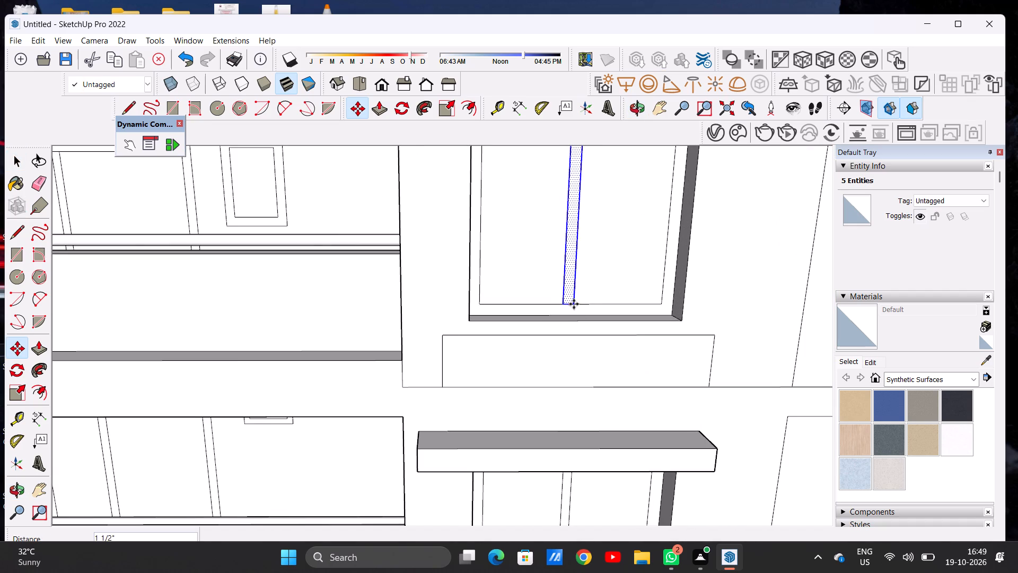
{"action": "left_click", "coordinate": [576, 305]}
{"action": "key", "text": "space"}
{"action": "scroll", "coordinate": [496, 307], "scroll_direction": "down", "scroll_amount": 8}
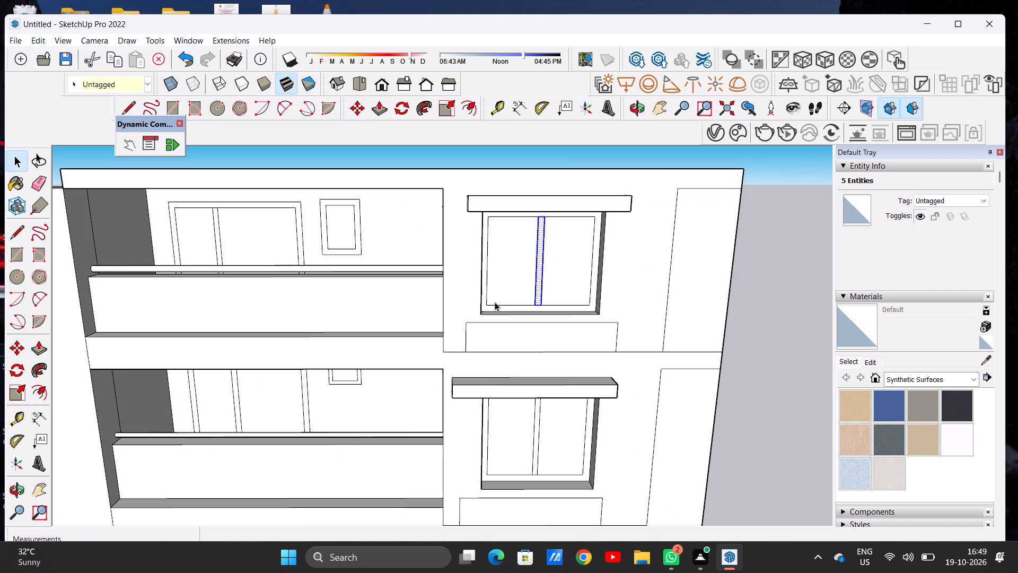
{"action": "left_click", "coordinate": [567, 165]}
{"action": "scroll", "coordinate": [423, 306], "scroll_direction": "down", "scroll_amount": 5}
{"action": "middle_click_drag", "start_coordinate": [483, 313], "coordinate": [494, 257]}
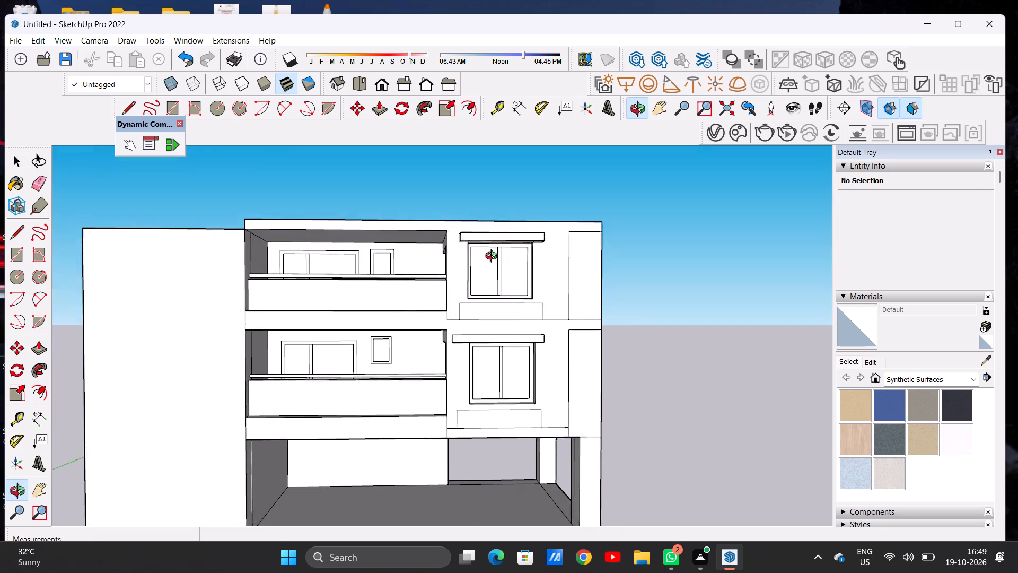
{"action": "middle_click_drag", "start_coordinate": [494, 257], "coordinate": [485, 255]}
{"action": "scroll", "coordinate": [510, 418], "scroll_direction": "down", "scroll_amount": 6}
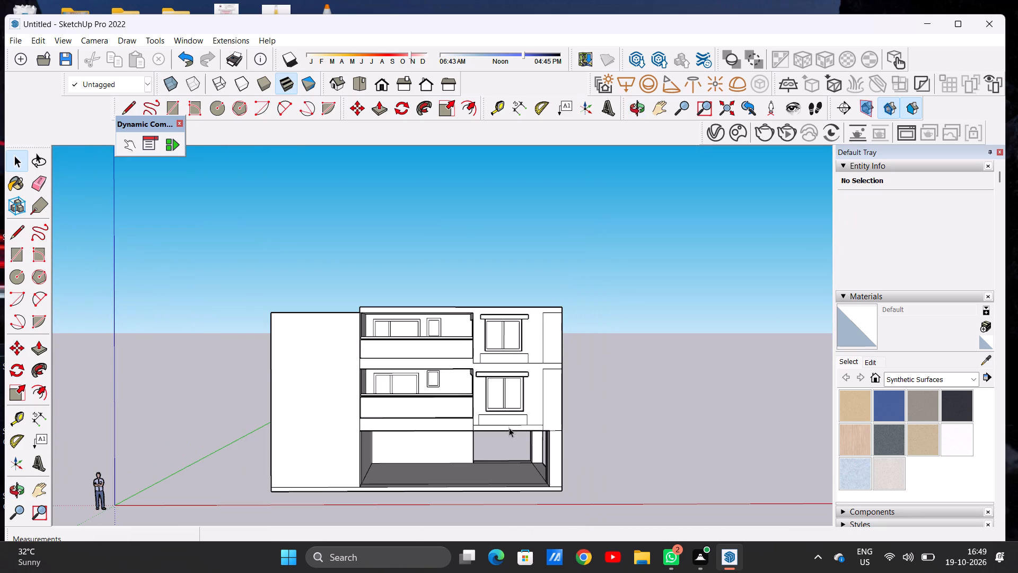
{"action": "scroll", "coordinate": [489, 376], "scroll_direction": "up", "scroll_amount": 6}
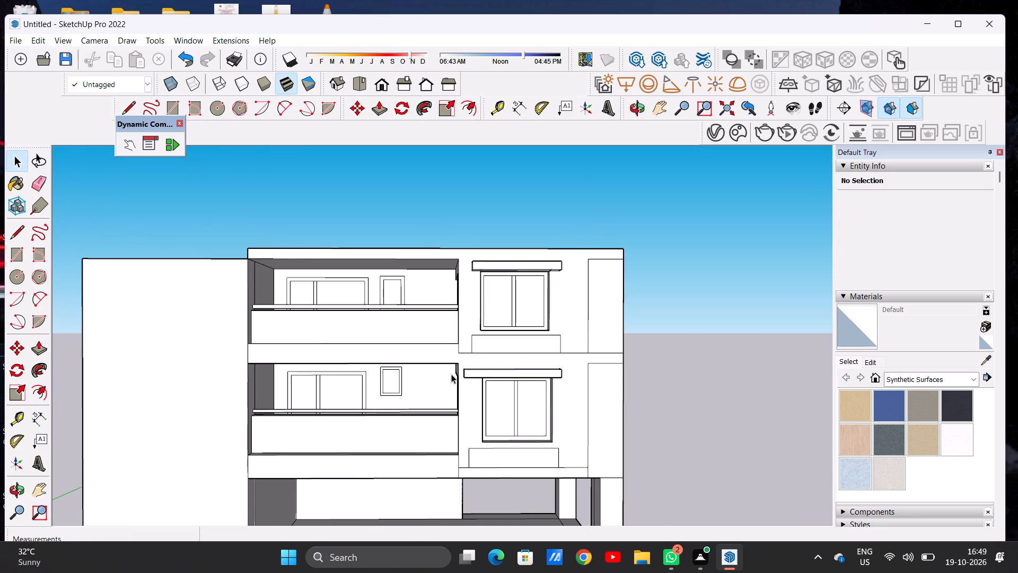
Push the balcony-side end face of the lower floor's window lintel slightly inward to shorten the lintel.
{"action": "middle_click_drag", "start_coordinate": [461, 386], "coordinate": [560, 403]}
{"action": "scroll", "coordinate": [468, 359], "scroll_direction": "up", "scroll_amount": 10}
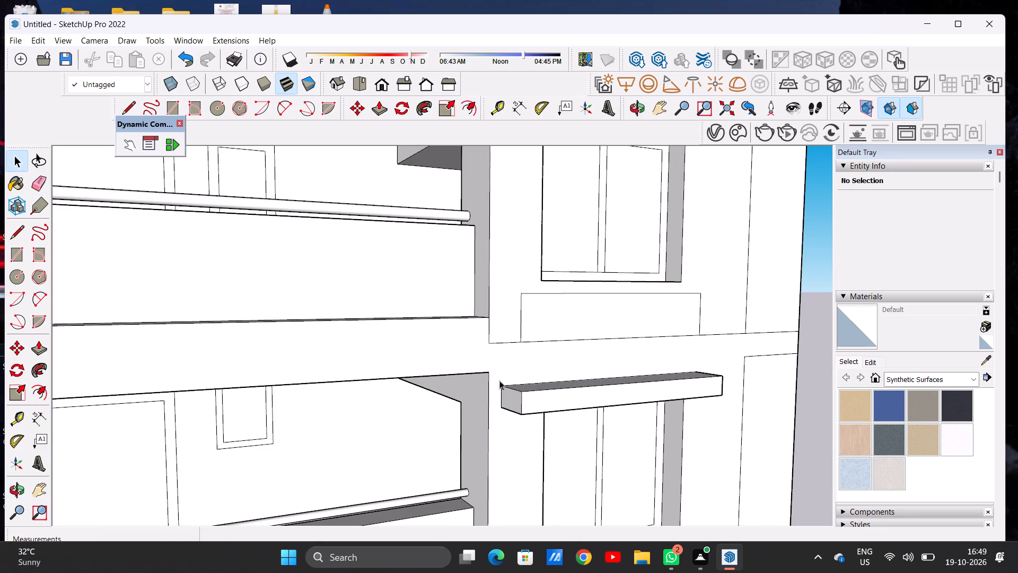
{"action": "key", "text": "p"}
{"action": "scroll", "coordinate": [507, 400], "scroll_direction": "up", "scroll_amount": 6}
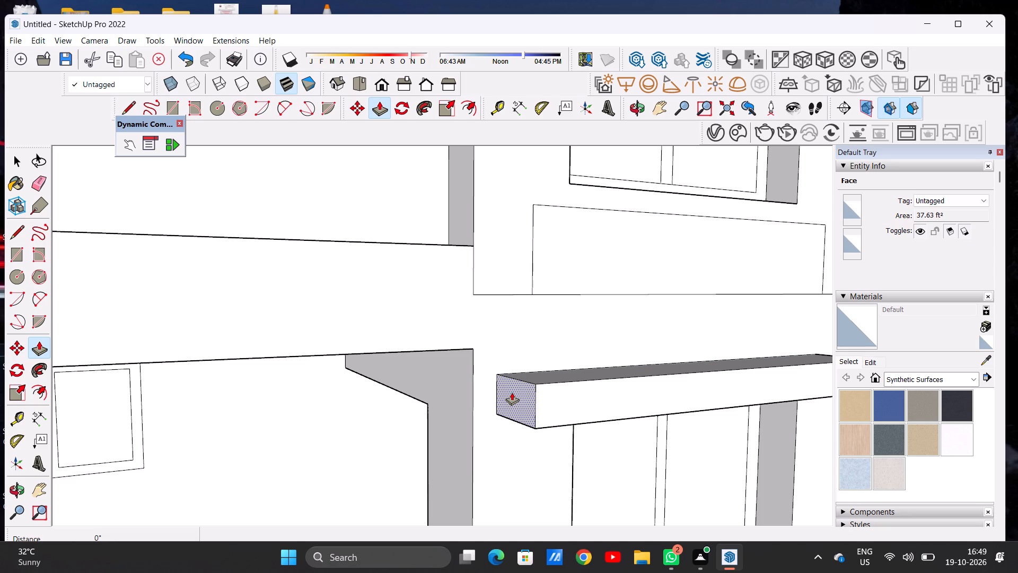
{"action": "left_click", "coordinate": [516, 392]}
{"action": "left_click", "coordinate": [531, 389]}
{"action": "key", "text": "space"}
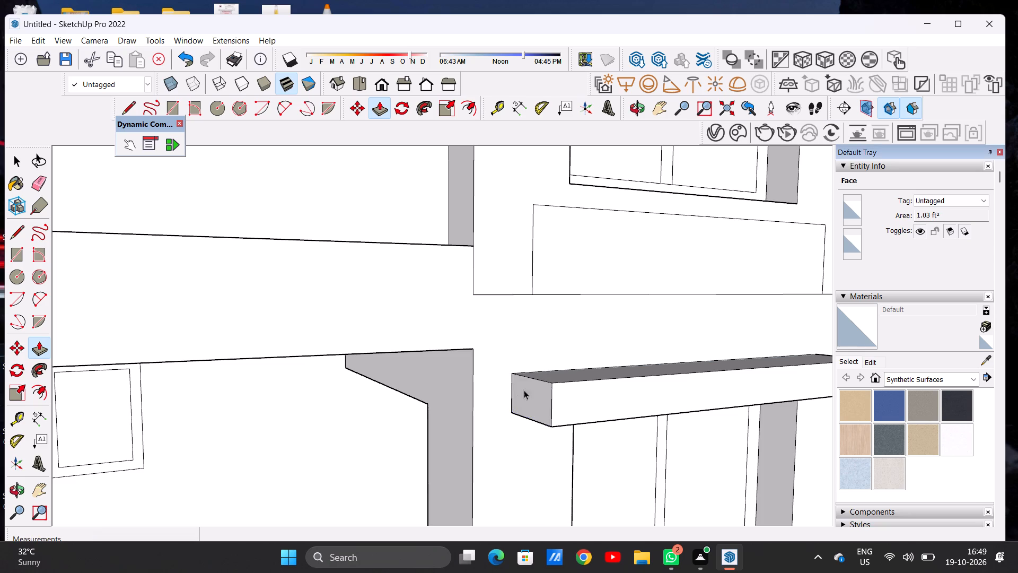
Examine the shortened lintel up close and compare both end-bay windows across the whole front elevation.
{"action": "scroll", "coordinate": [477, 392], "scroll_direction": "down", "scroll_amount": 16}
{"action": "scroll", "coordinate": [488, 385], "scroll_direction": "up", "scroll_amount": 11}
{"action": "scroll", "coordinate": [494, 386], "scroll_direction": "down", "scroll_amount": 1}
{"action": "scroll", "coordinate": [494, 386], "scroll_direction": "up", "scroll_amount": 10}
{"action": "scroll", "coordinate": [496, 390], "scroll_direction": "down", "scroll_amount": 1}
{"action": "scroll", "coordinate": [496, 390], "scroll_direction": "up", "scroll_amount": 6}
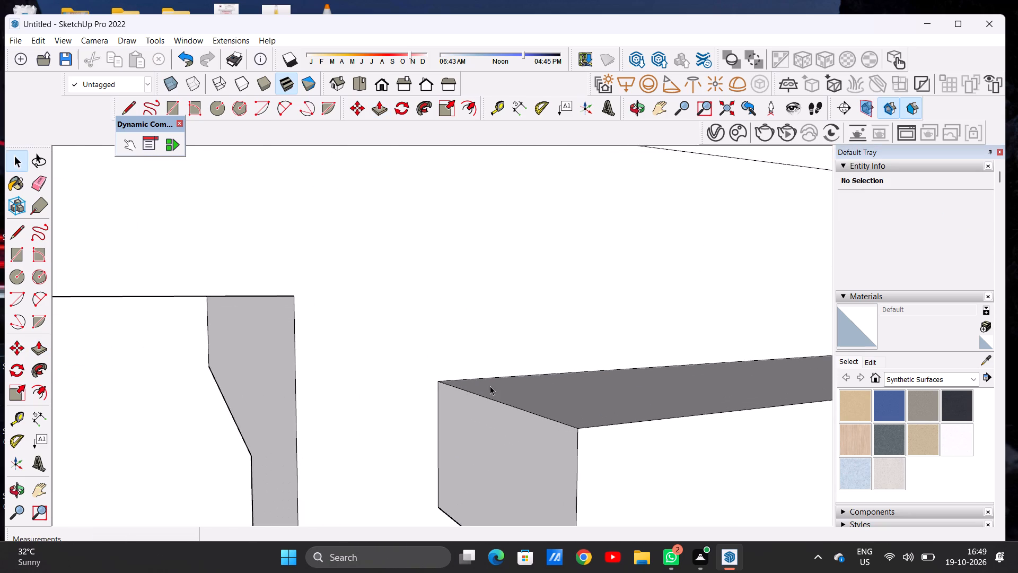
{"action": "scroll", "coordinate": [486, 390], "scroll_direction": "down", "scroll_amount": 9}
{"action": "scroll", "coordinate": [382, 385], "scroll_direction": "down", "scroll_amount": 9}
{"action": "scroll", "coordinate": [480, 364], "scroll_direction": "down", "scroll_amount": 13}
{"action": "middle_click_drag", "start_coordinate": [572, 379], "coordinate": [547, 378]}
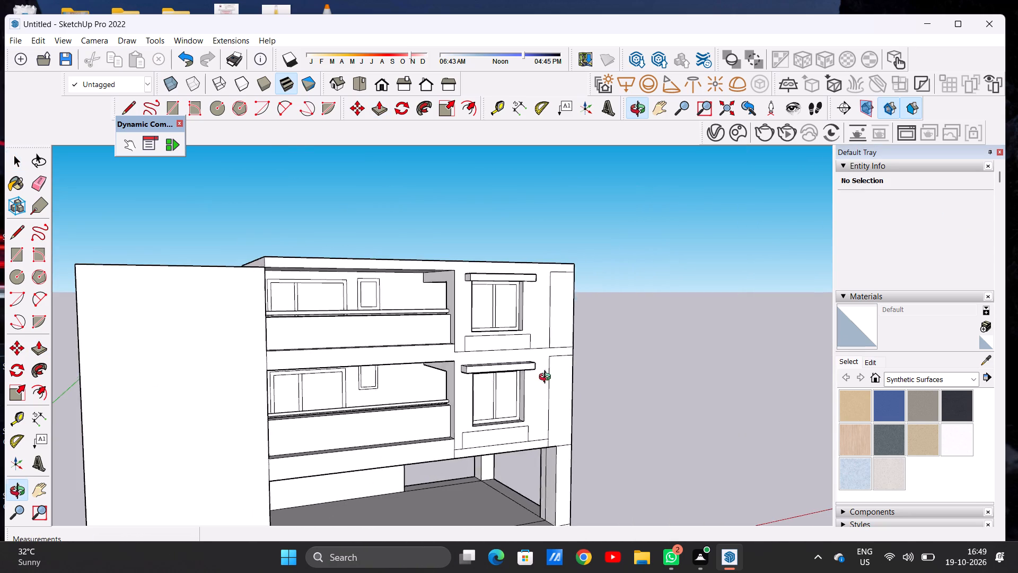
{"action": "middle_click_drag", "start_coordinate": [547, 378], "coordinate": [467, 379]}
{"action": "scroll", "coordinate": [487, 394], "scroll_direction": "down", "scroll_amount": 5}
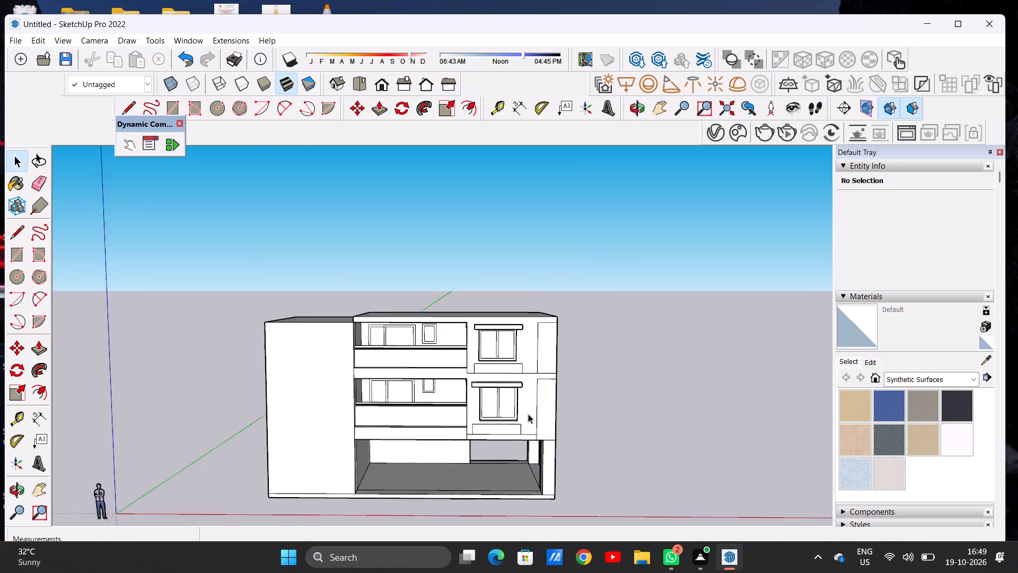
Extrude the roof face of the blank block beside the balconies upward by 10' to form a tower.
{"action": "scroll", "coordinate": [528, 414], "scroll_direction": "down", "scroll_amount": 8}
{"action": "scroll", "coordinate": [523, 427], "scroll_direction": "up", "scroll_amount": 7}
{"action": "middle_click_drag", "start_coordinate": [437, 291], "coordinate": [437, 364]}
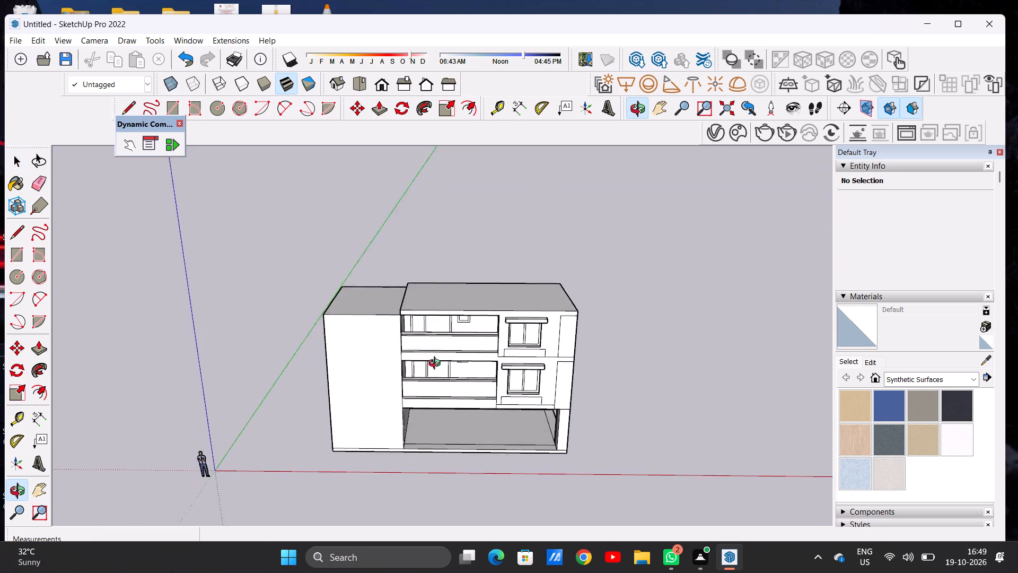
{"action": "middle_click_drag", "start_coordinate": [437, 364], "coordinate": [440, 428]}
{"action": "scroll", "coordinate": [382, 316], "scroll_direction": "up", "scroll_amount": 2}
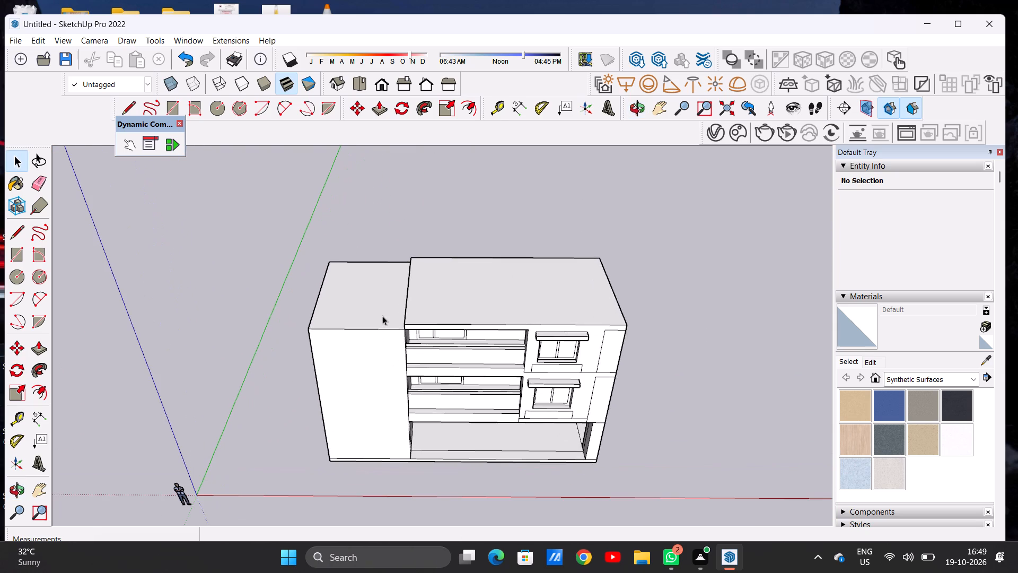
{"action": "key", "text": "p"}
{"action": "left_click", "coordinate": [385, 310]}
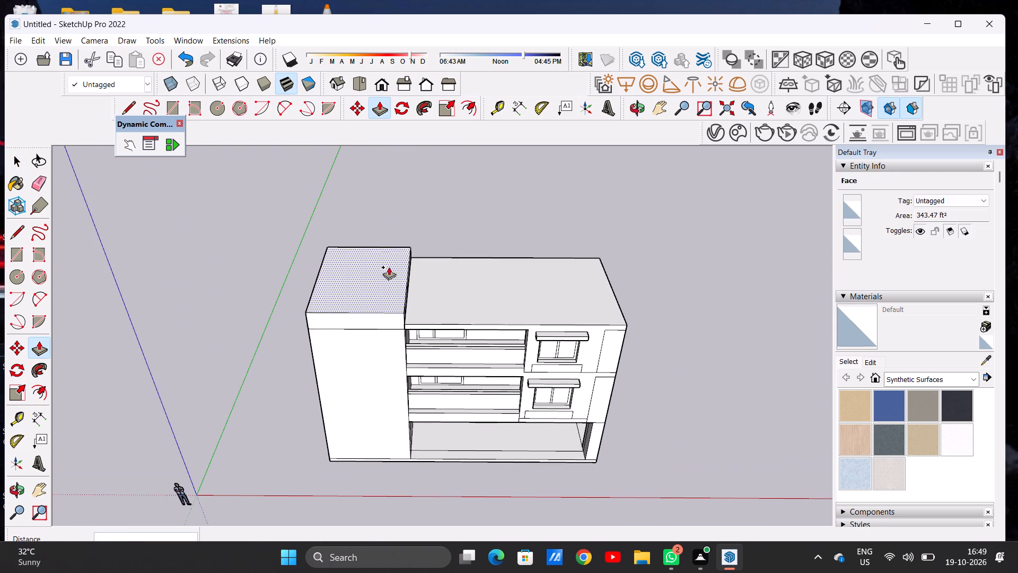
{"action": "type", "text": "10'"}
{"action": "key", "text": "Return"}
{"action": "key", "text": "space"}
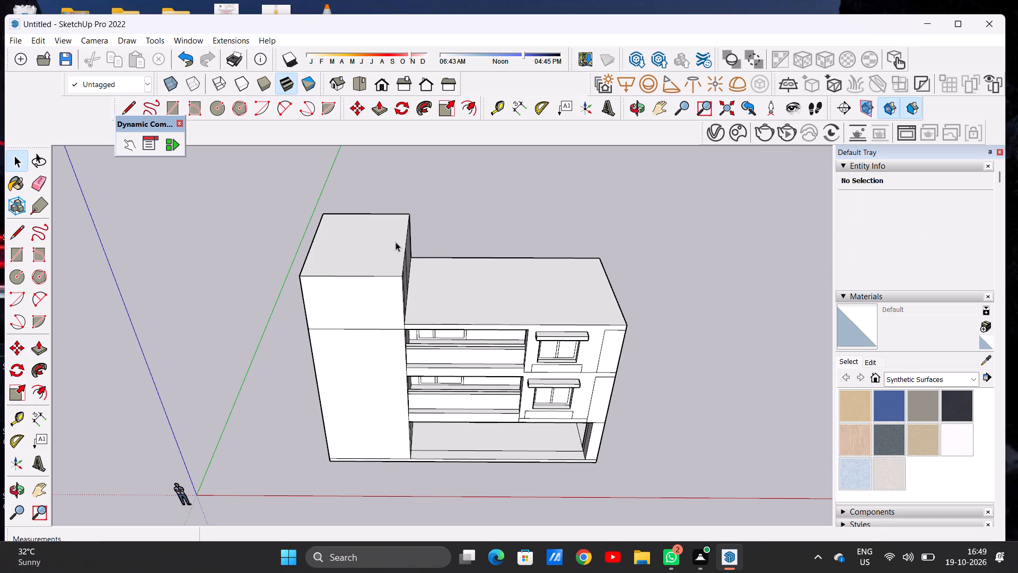
Examine the tower's height and proportions against the rest of the front elevation.
{"action": "scroll", "coordinate": [398, 261], "scroll_direction": "down", "scroll_amount": 5}
{"action": "middle_click_drag", "start_coordinate": [389, 300], "coordinate": [398, 183]}
{"action": "scroll", "coordinate": [405, 331], "scroll_direction": "up", "scroll_amount": 8}
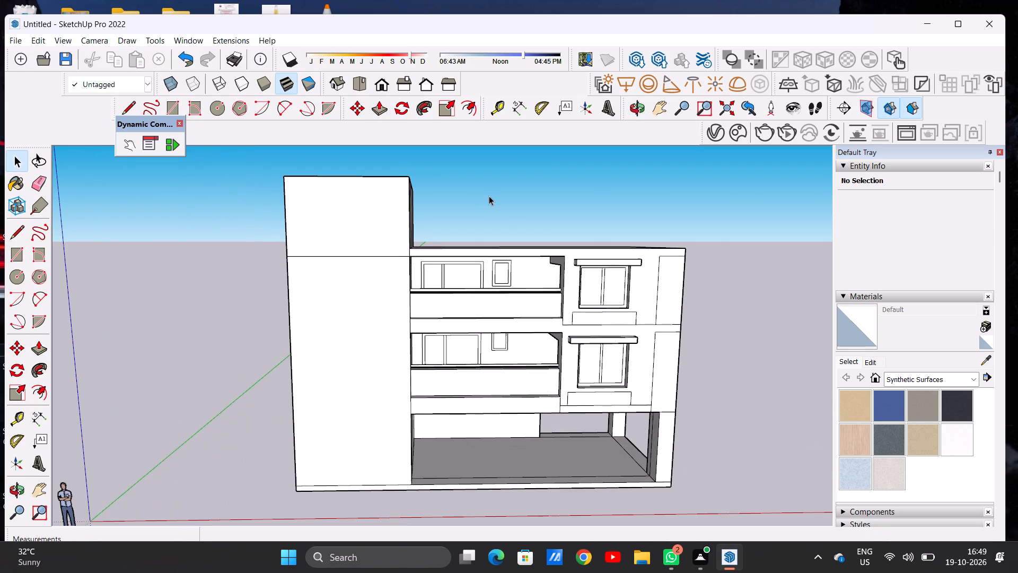
{"action": "middle_click_drag", "start_coordinate": [487, 201], "coordinate": [494, 214]}
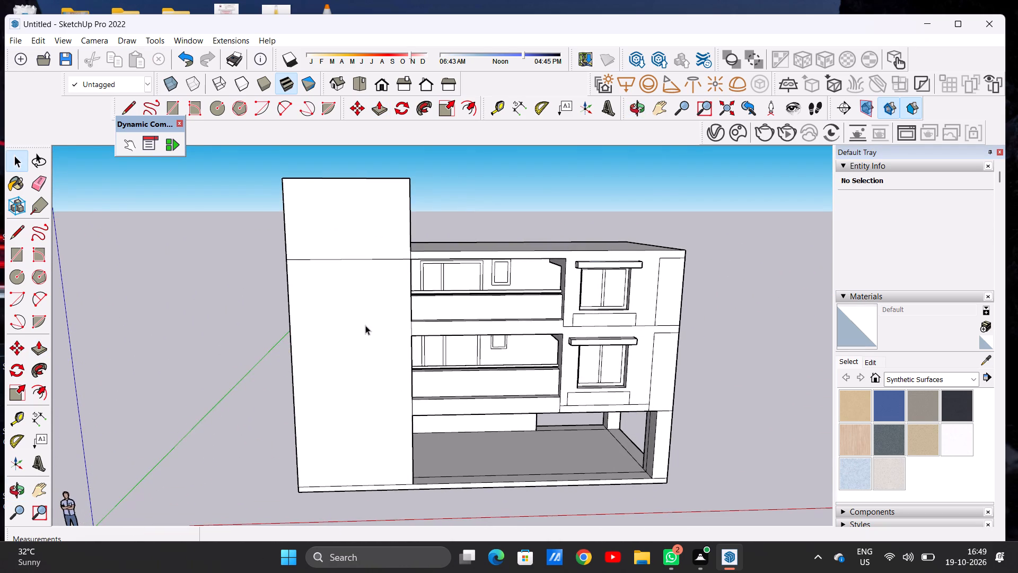
{"action": "scroll", "coordinate": [370, 333], "scroll_direction": "down", "scroll_amount": 7}
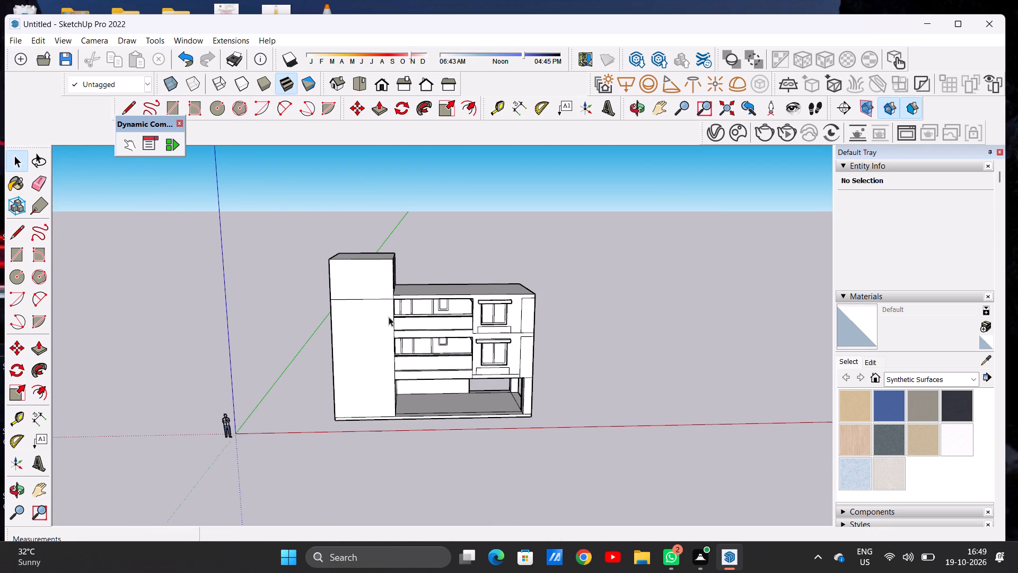
{"action": "scroll", "coordinate": [396, 326], "scroll_direction": "down", "scroll_amount": 2}
{"action": "middle_click_drag", "start_coordinate": [389, 342], "coordinate": [387, 340]}
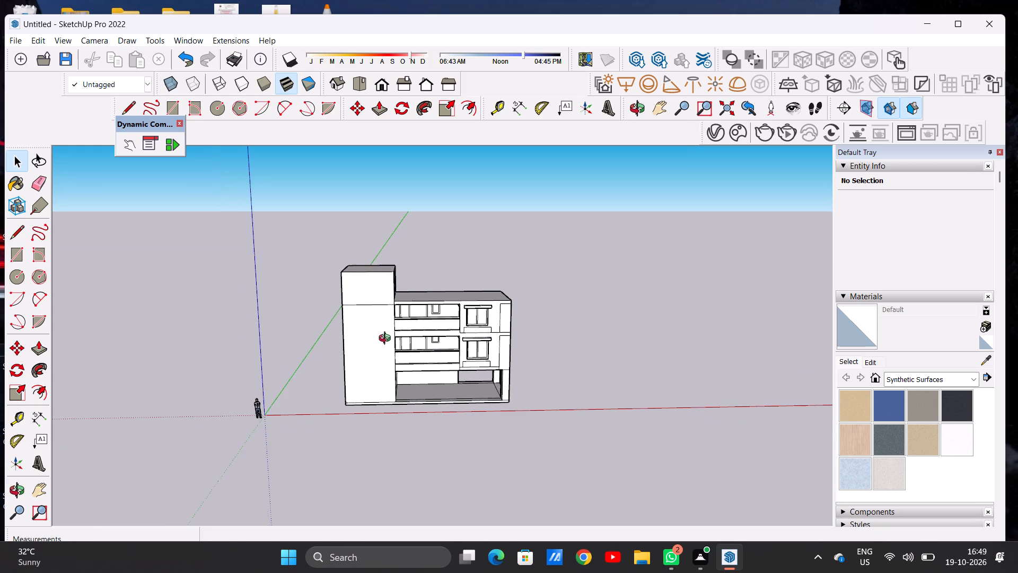
{"action": "middle_click_drag", "start_coordinate": [387, 340], "coordinate": [370, 297]}
{"action": "scroll", "coordinate": [355, 288], "scroll_direction": "up", "scroll_amount": 3}
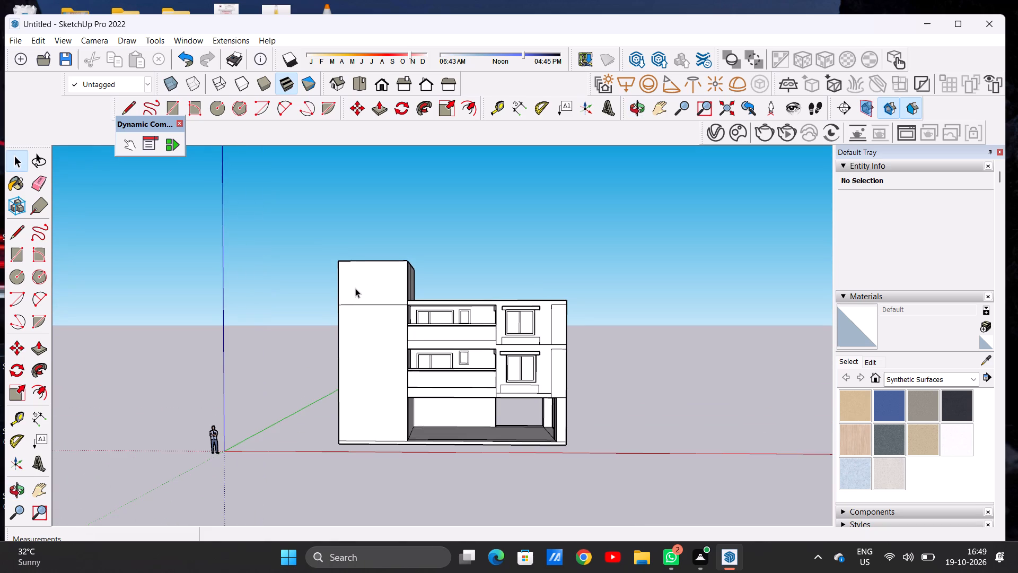
{"action": "scroll", "coordinate": [364, 253], "scroll_direction": "up", "scroll_amount": 1}
Pull the tower's roof face up a few more feet above the main roof.
{"action": "middle_click_drag", "start_coordinate": [364, 253], "coordinate": [377, 411]}
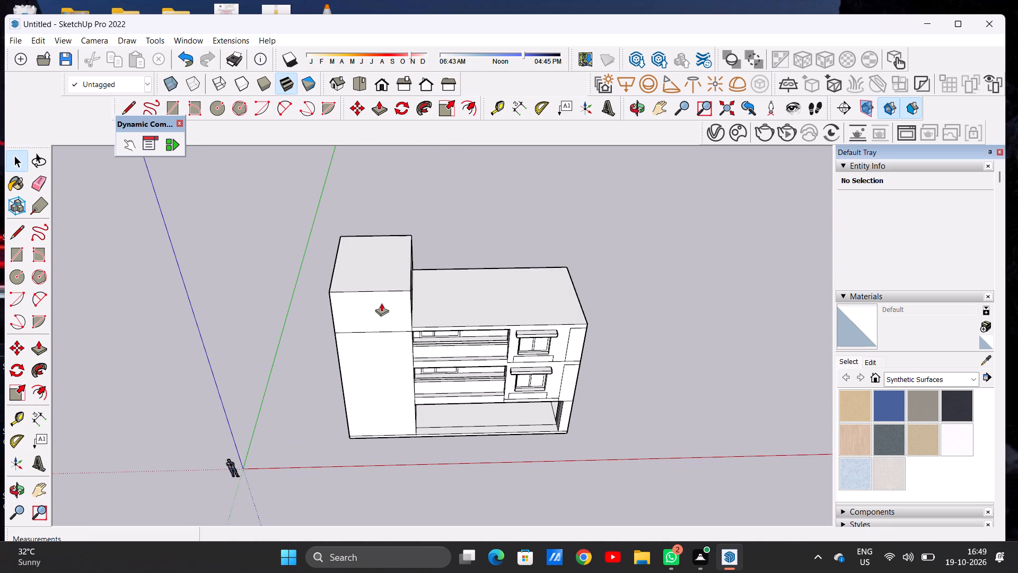
{"action": "key", "text": "p"}
{"action": "left_click", "coordinate": [386, 278]}
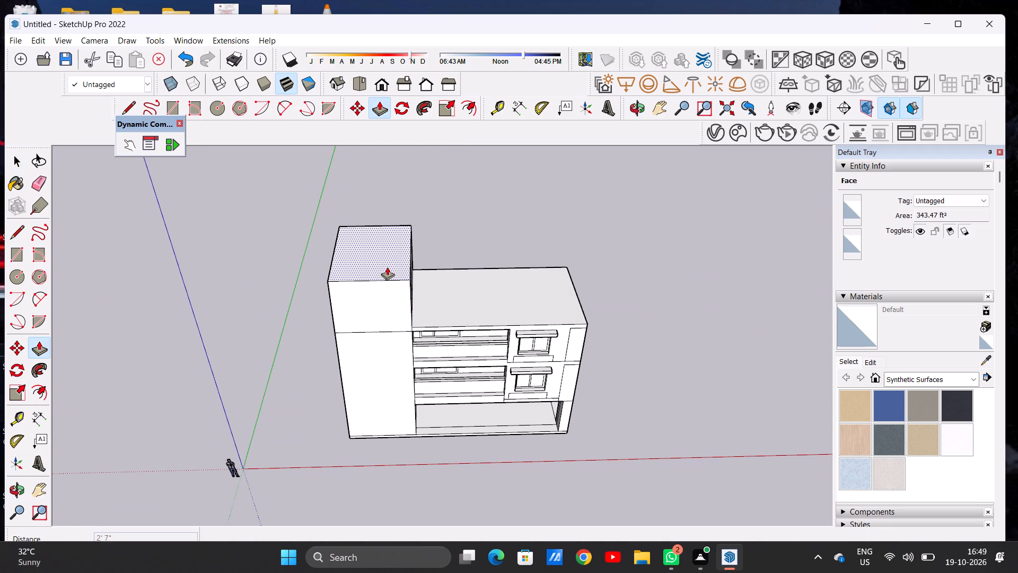
{"action": "left_click", "coordinate": [387, 267]}
{"action": "key", "text": "space"}
Erase the horizontal seam line across the tower's front face at main-roof level.
{"action": "scroll", "coordinate": [434, 338], "scroll_direction": "down", "scroll_amount": 5}
{"action": "middle_click_drag", "start_coordinate": [432, 354], "coordinate": [432, 285]}
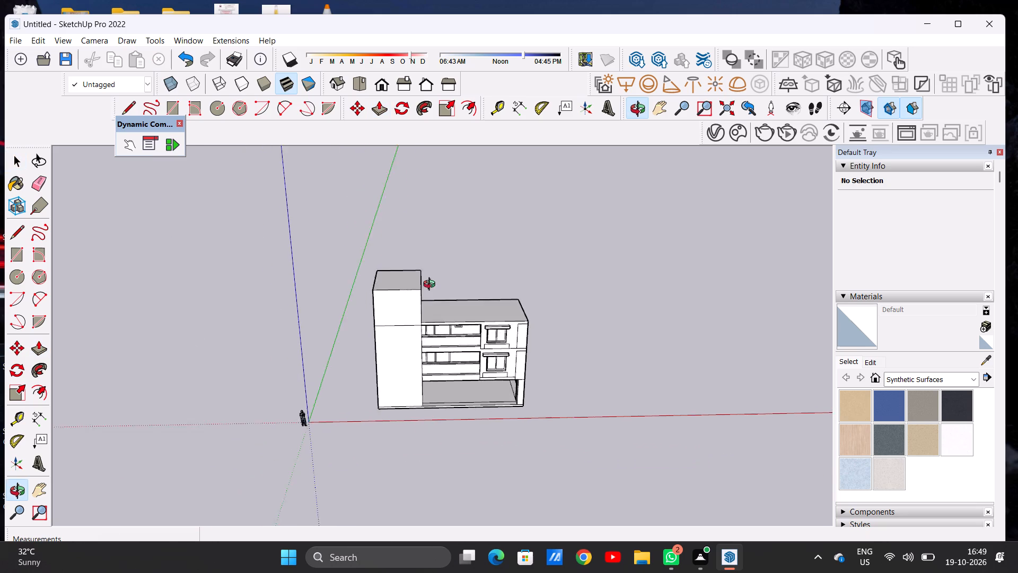
{"action": "middle_click_drag", "start_coordinate": [432, 285], "coordinate": [424, 261]}
{"action": "scroll", "coordinate": [398, 341], "scroll_direction": "up", "scroll_amount": 6}
{"action": "key", "text": "e"}
{"action": "left_click_drag", "start_coordinate": [393, 301], "coordinate": [394, 317]}
{"action": "key", "text": "space"}
Examine the whole building from the front, side and above to check the tower and facade massing.
{"action": "scroll", "coordinate": [434, 308], "scroll_direction": "down", "scroll_amount": 6}
{"action": "middle_click_drag", "start_coordinate": [554, 283], "coordinate": [322, 352]}
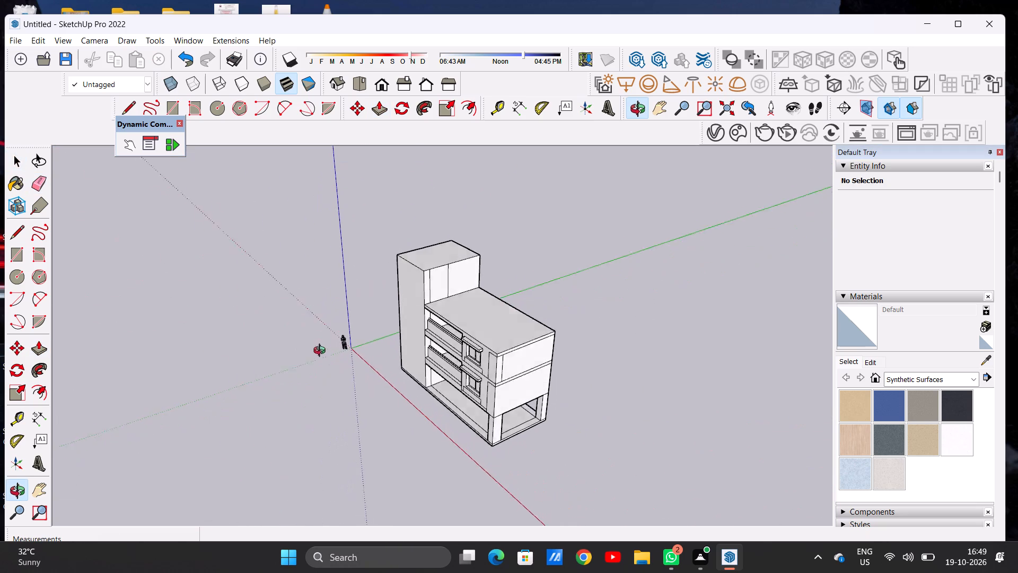
{"action": "middle_click_drag", "start_coordinate": [322, 352], "coordinate": [322, 362]}
{"action": "scroll", "coordinate": [470, 322], "scroll_direction": "up", "scroll_amount": 8}
{"action": "middle_click_drag", "start_coordinate": [384, 288], "coordinate": [517, 281]}
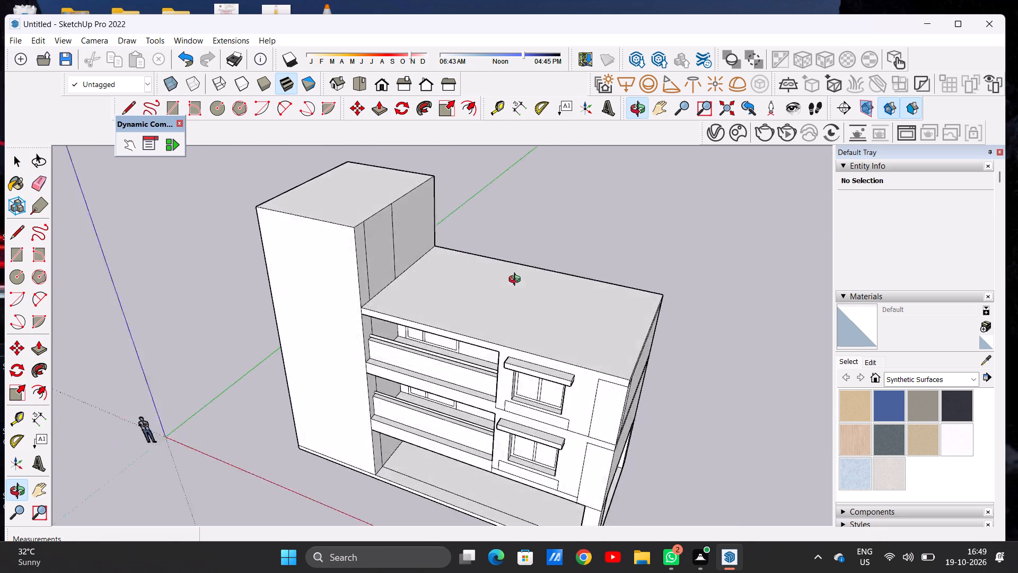
{"action": "middle_click_drag", "start_coordinate": [517, 281], "coordinate": [595, 254]}
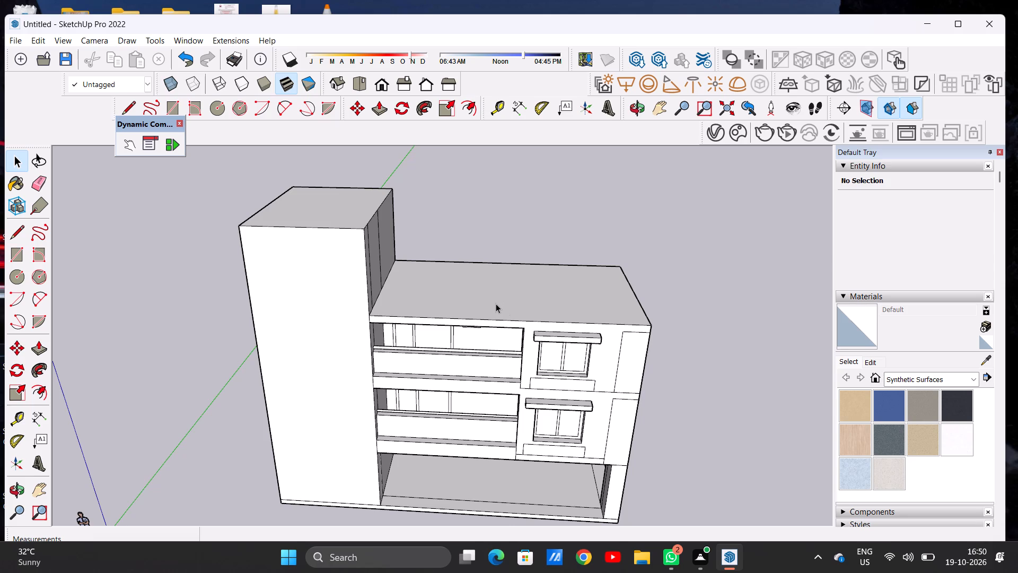
{"action": "scroll", "coordinate": [357, 297], "scroll_direction": "down", "scroll_amount": 20}
{"action": "scroll", "coordinate": [357, 297], "scroll_direction": "down", "scroll_amount": 8}
{"action": "scroll", "coordinate": [410, 310], "scroll_direction": "down", "scroll_amount": 10}
{"action": "middle_click_drag", "start_coordinate": [355, 363], "coordinate": [372, 277]}
{"action": "scroll", "coordinate": [390, 280], "scroll_direction": "up", "scroll_amount": 5}
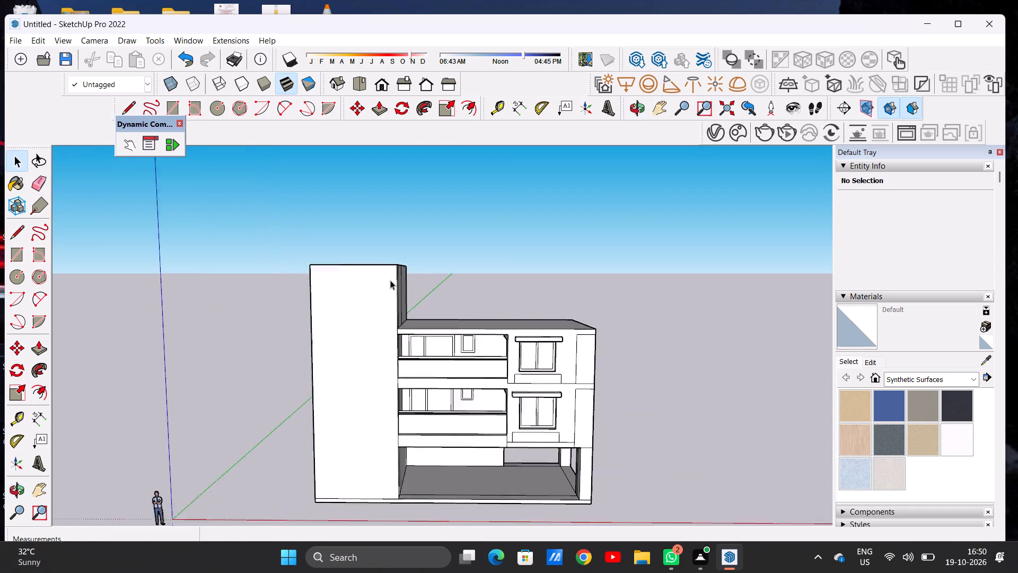
{"action": "scroll", "coordinate": [390, 280], "scroll_direction": "up", "scroll_amount": 3}
{"action": "middle_click_drag", "start_coordinate": [475, 282], "coordinate": [508, 286]}
{"action": "scroll", "coordinate": [440, 297], "scroll_direction": "down", "scroll_amount": 6}
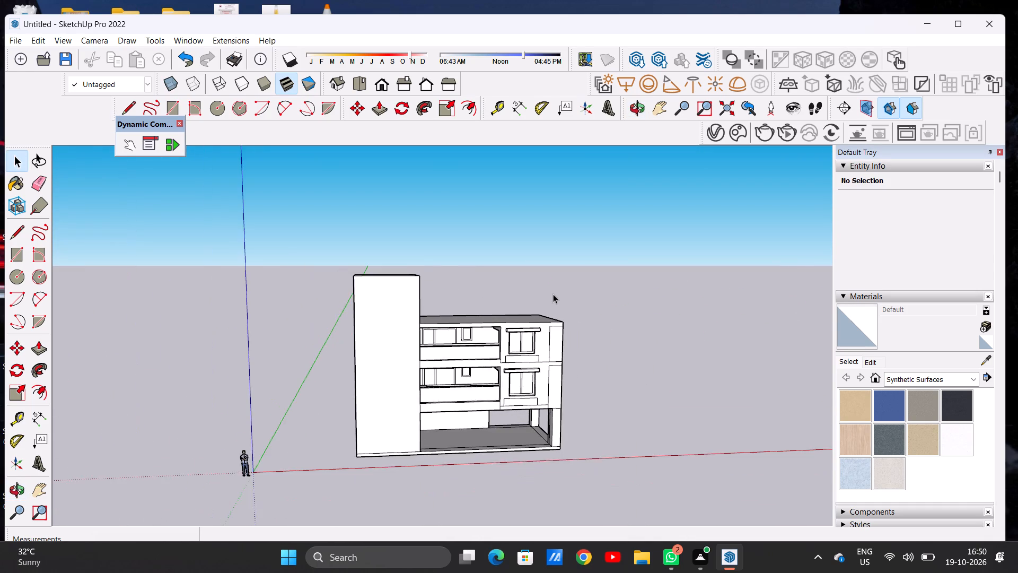
{"action": "scroll", "coordinate": [555, 294], "scroll_direction": "down", "scroll_amount": 5}
{"action": "middle_click_drag", "start_coordinate": [612, 312], "coordinate": [549, 328]}
{"action": "scroll", "coordinate": [487, 323], "scroll_direction": "down", "scroll_amount": 6}
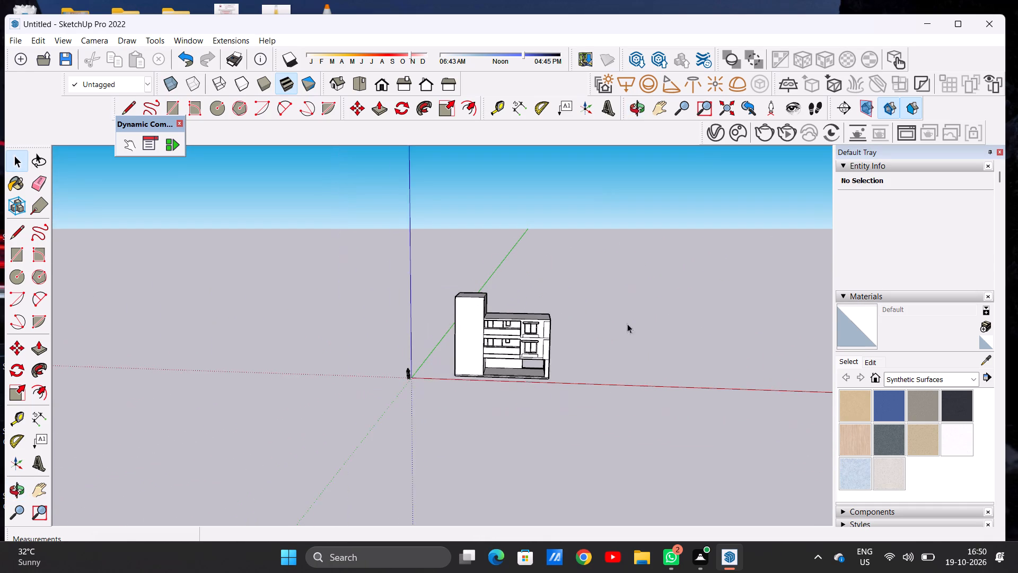
{"action": "scroll", "coordinate": [462, 355], "scroll_direction": "up", "scroll_amount": 4}
{"action": "scroll", "coordinate": [462, 347], "scroll_direction": "down", "scroll_amount": 1}
{"action": "scroll", "coordinate": [462, 347], "scroll_direction": "up", "scroll_amount": 3}
{"action": "middle_click_drag", "start_coordinate": [517, 257], "coordinate": [520, 260]}
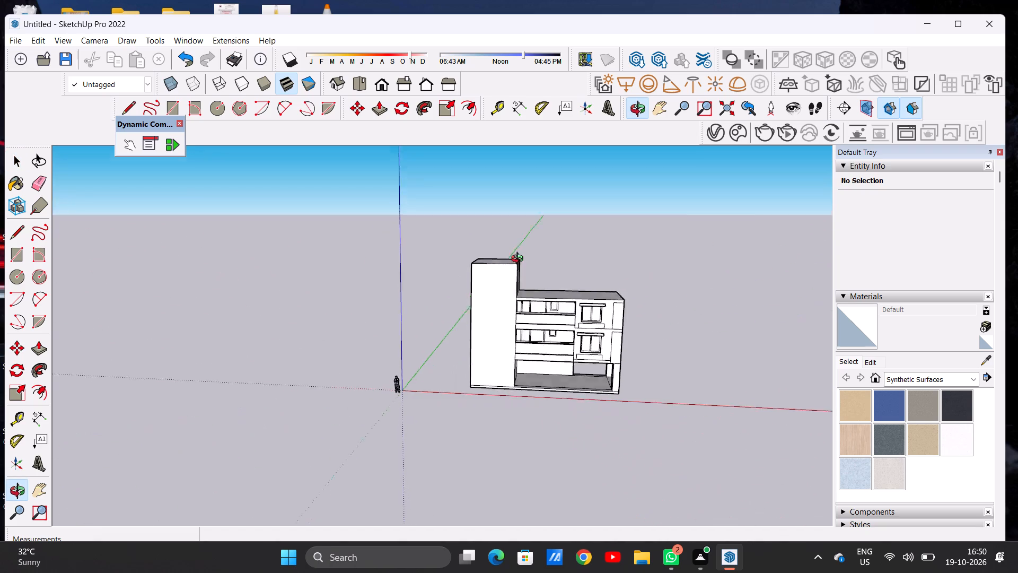
{"action": "middle_click_drag", "start_coordinate": [520, 260], "coordinate": [534, 250]}
{"action": "scroll", "coordinate": [612, 311], "scroll_direction": "up", "scroll_amount": 8}
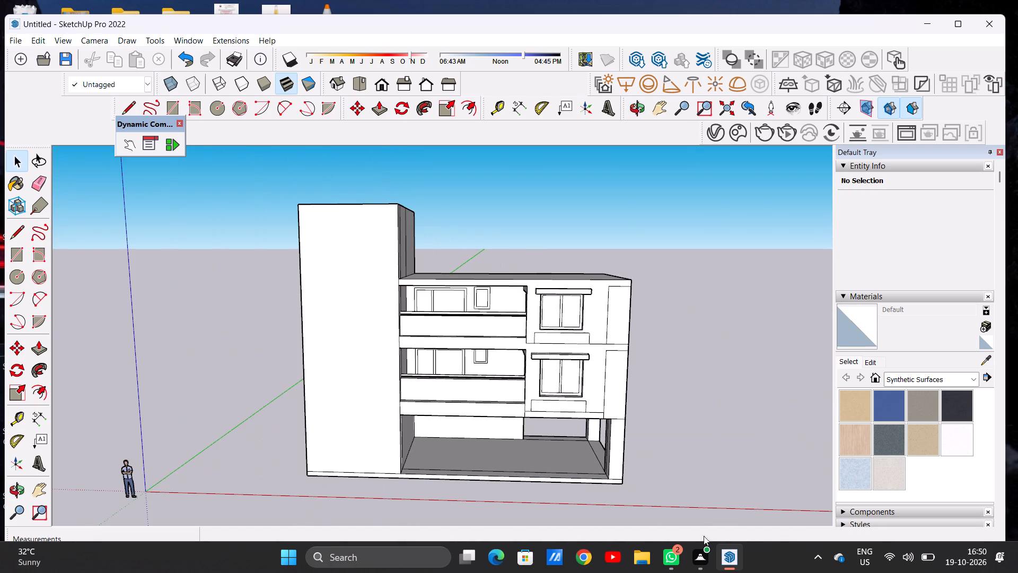
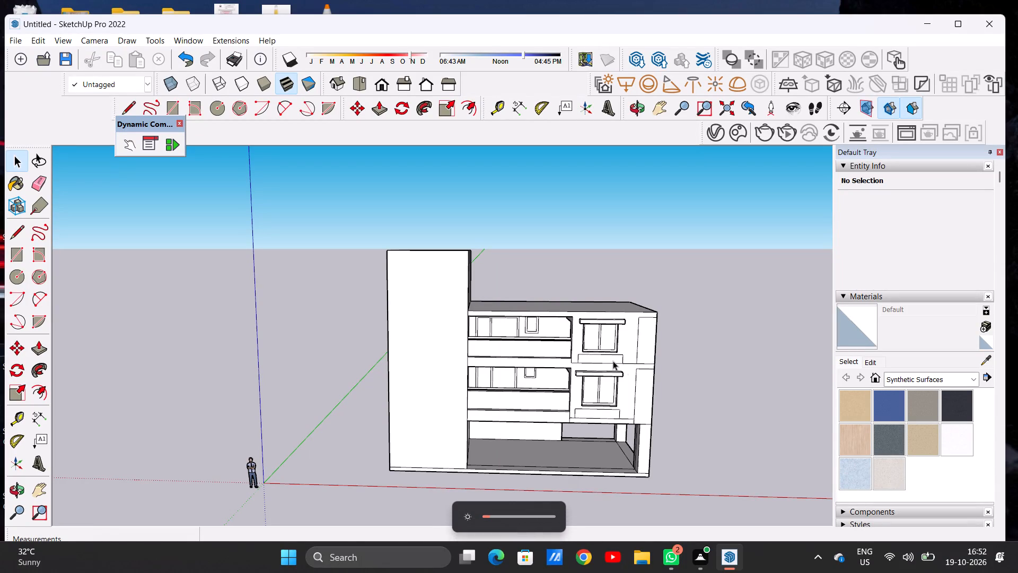
Draw a line on the lower roof from the tower, about 34' 1" parallel to the front edge, turning along the far side to the back edge.
{"action": "scroll", "coordinate": [486, 300], "scroll_direction": "up", "scroll_amount": 6}
{"action": "middle_click_drag", "start_coordinate": [465, 262], "coordinate": [465, 379]}
{"action": "scroll", "coordinate": [422, 317], "scroll_direction": "down", "scroll_amount": 2}
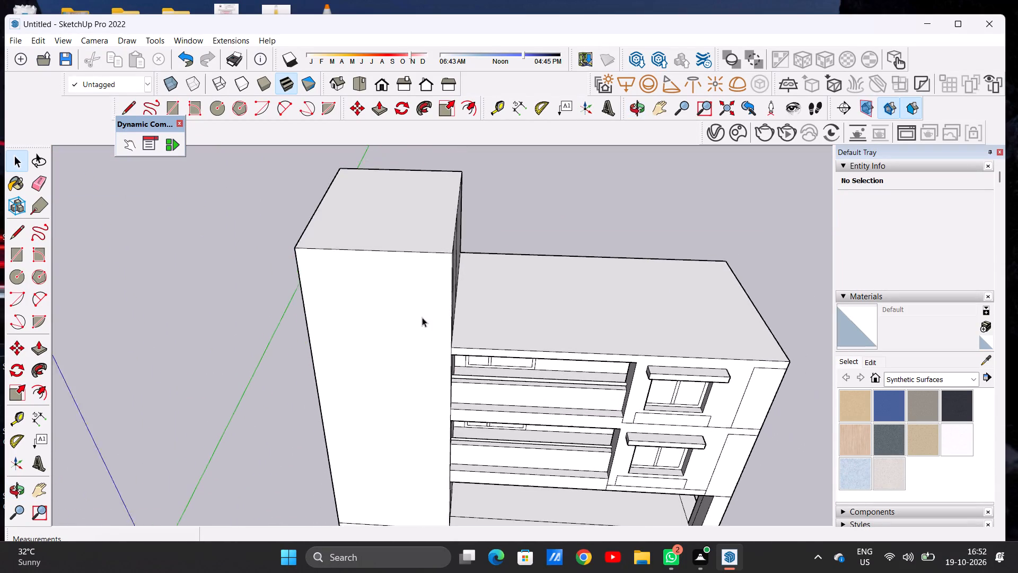
{"action": "scroll", "coordinate": [422, 317], "scroll_direction": "down", "scroll_amount": 11}
{"action": "scroll", "coordinate": [481, 311], "scroll_direction": "up", "scroll_amount": 6}
{"action": "middle_click_drag", "start_coordinate": [515, 292], "coordinate": [523, 376]}
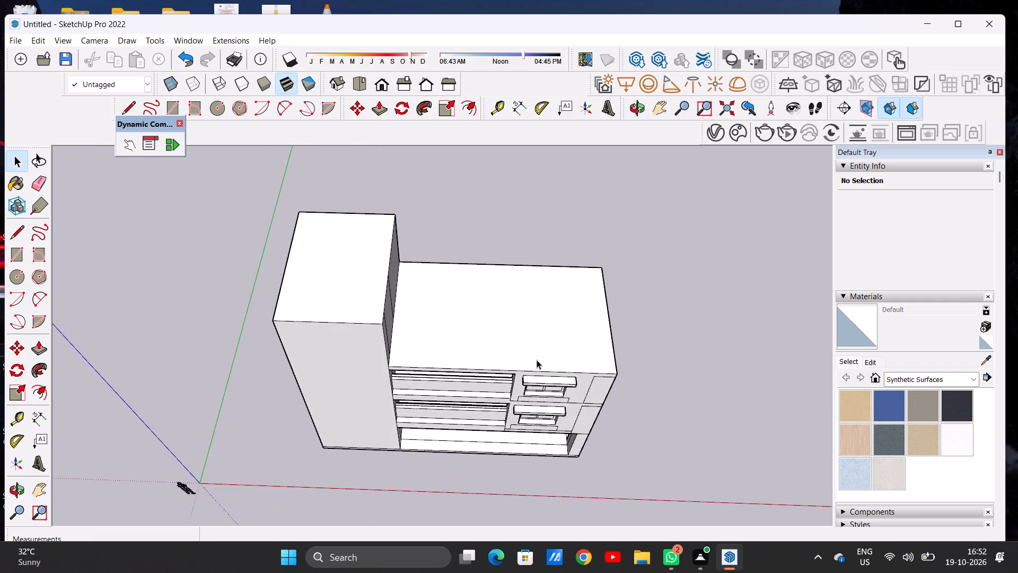
{"action": "scroll", "coordinate": [537, 360], "scroll_direction": "up", "scroll_amount": 3}
{"action": "key", "text": "l"}
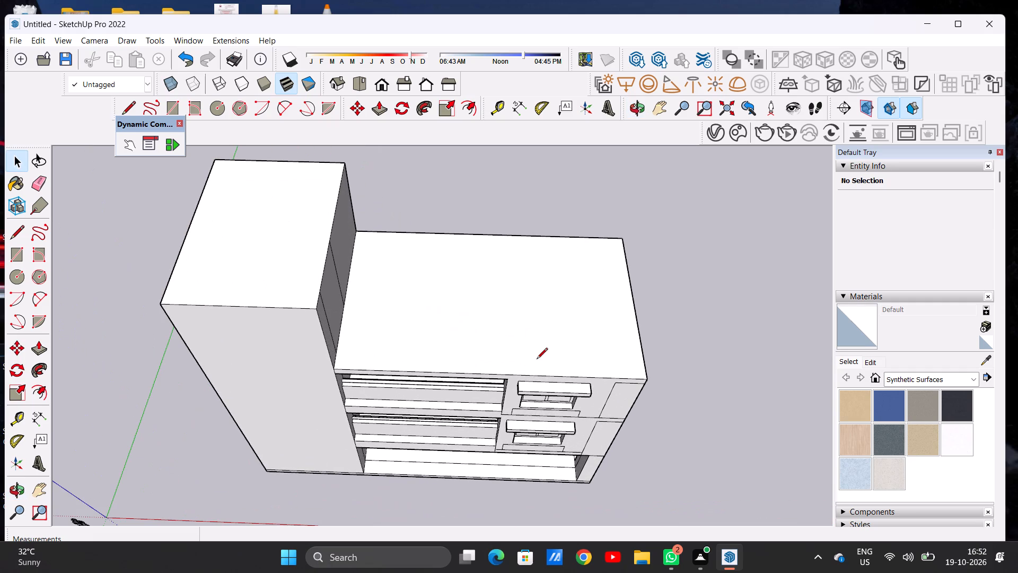
{"action": "scroll", "coordinate": [413, 370], "scroll_direction": "up", "scroll_amount": 4}
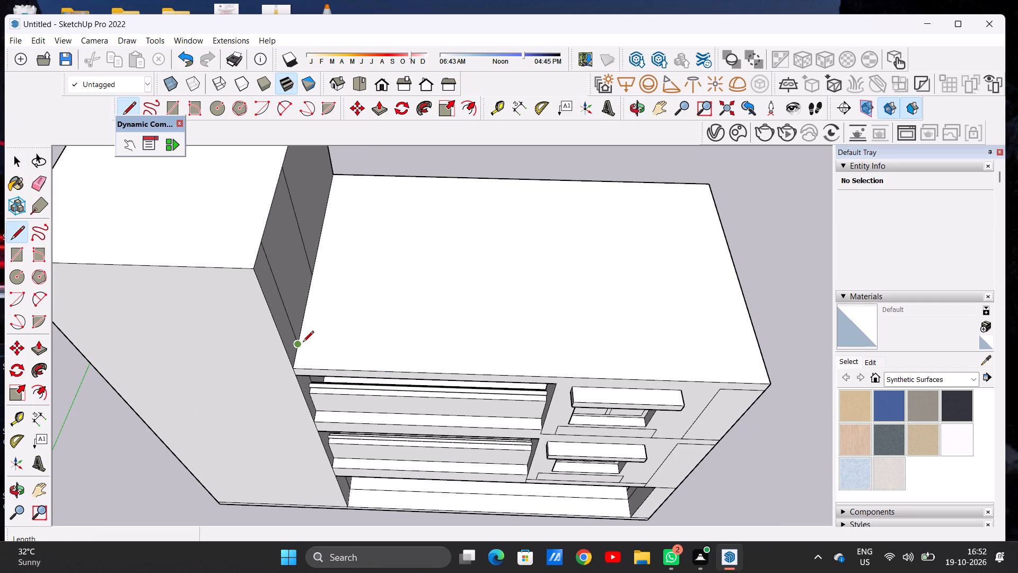
{"action": "left_click", "coordinate": [303, 343]}
{"action": "scroll", "coordinate": [604, 348], "scroll_direction": "down", "scroll_amount": 6}
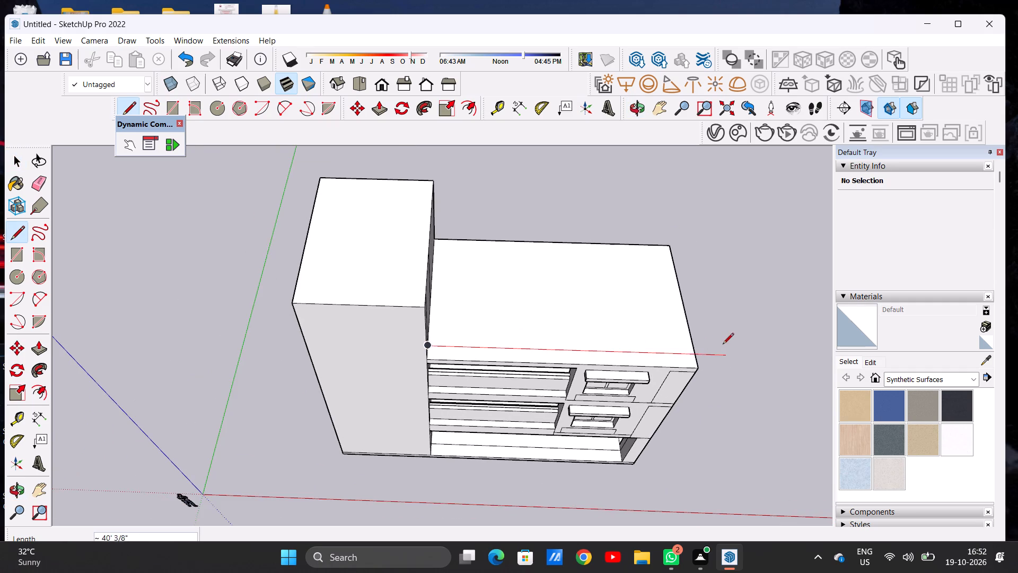
{"action": "scroll", "coordinate": [705, 349], "scroll_direction": "up", "scroll_amount": 8}
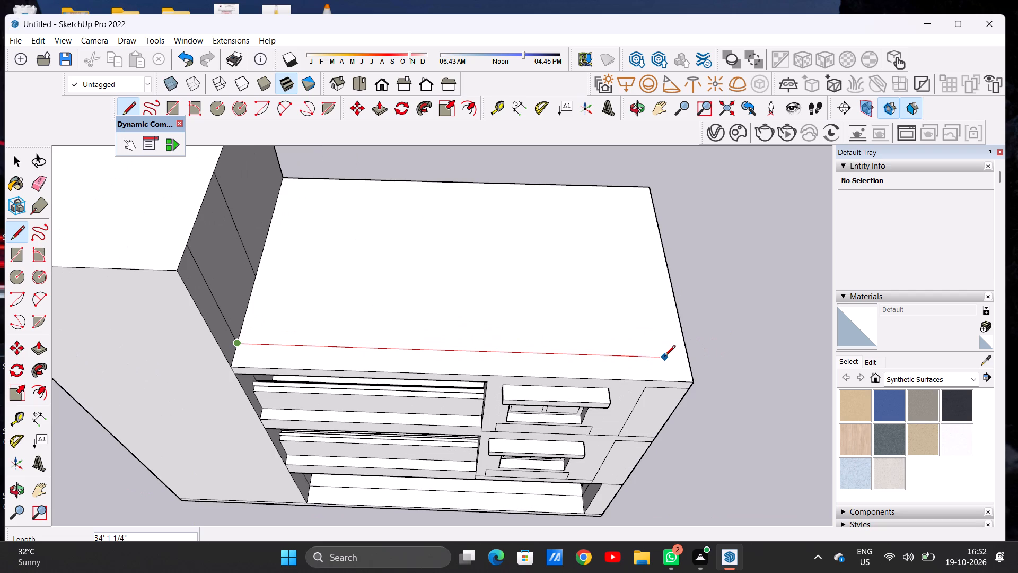
{"action": "left_click", "coordinate": [664, 357]}
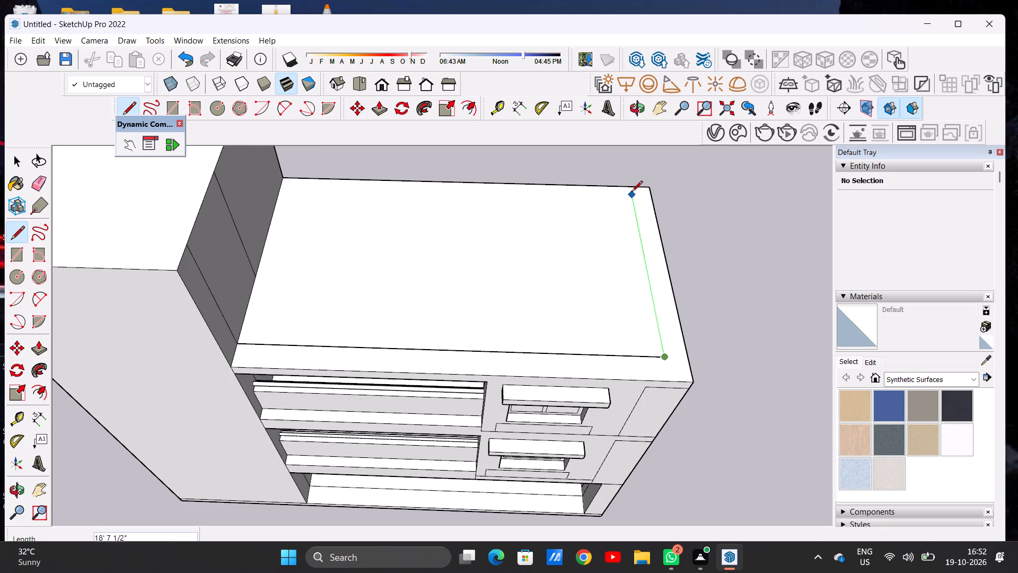
{"action": "left_click", "coordinate": [631, 189]}
{"action": "key", "text": "space"}
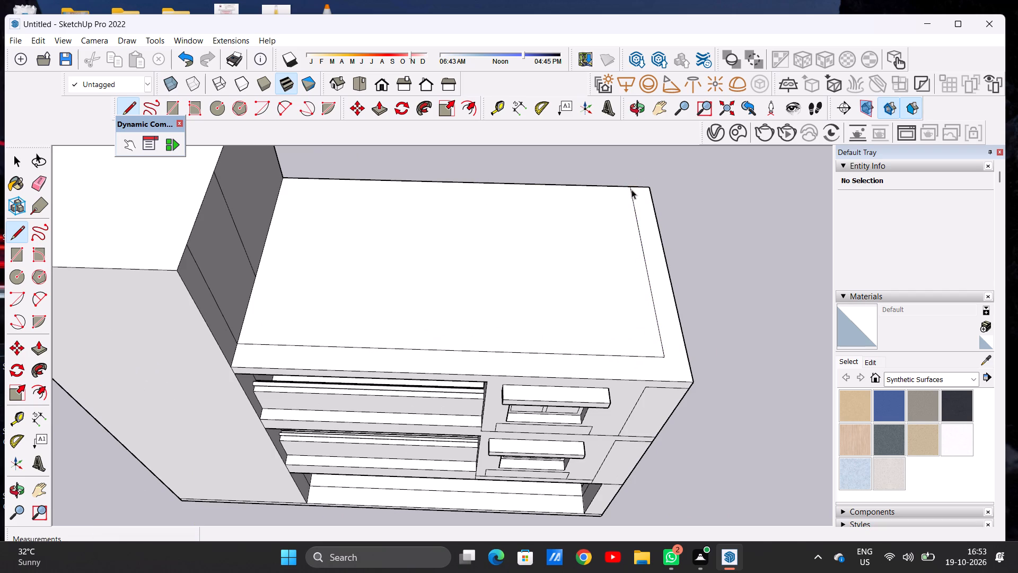
Draw a line about 1' 10" long from the corner of the inset lines to the roof's outer side edge.
{"action": "type", "text": "L"}
{"action": "left_click", "coordinate": [663, 357]}
{"action": "left_click", "coordinate": [687, 355]}
{"action": "key", "text": "space"}
Draw a line about 34' 1" across the middle of the lower roof, from the tower wall to the inset side line.
{"action": "scroll", "coordinate": [537, 362], "scroll_direction": "down", "scroll_amount": 13}
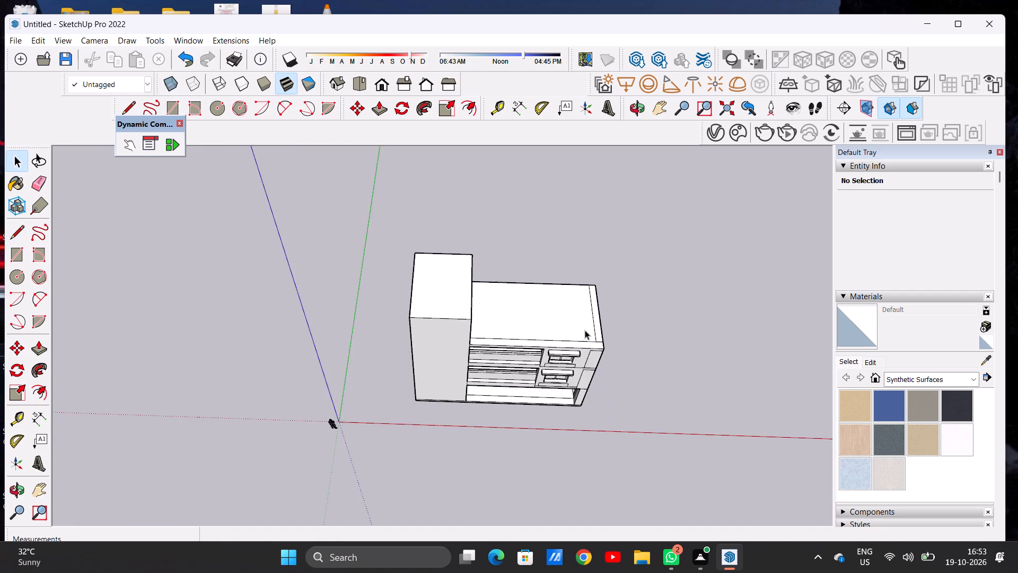
{"action": "scroll", "coordinate": [585, 330], "scroll_direction": "up", "scroll_amount": 6}
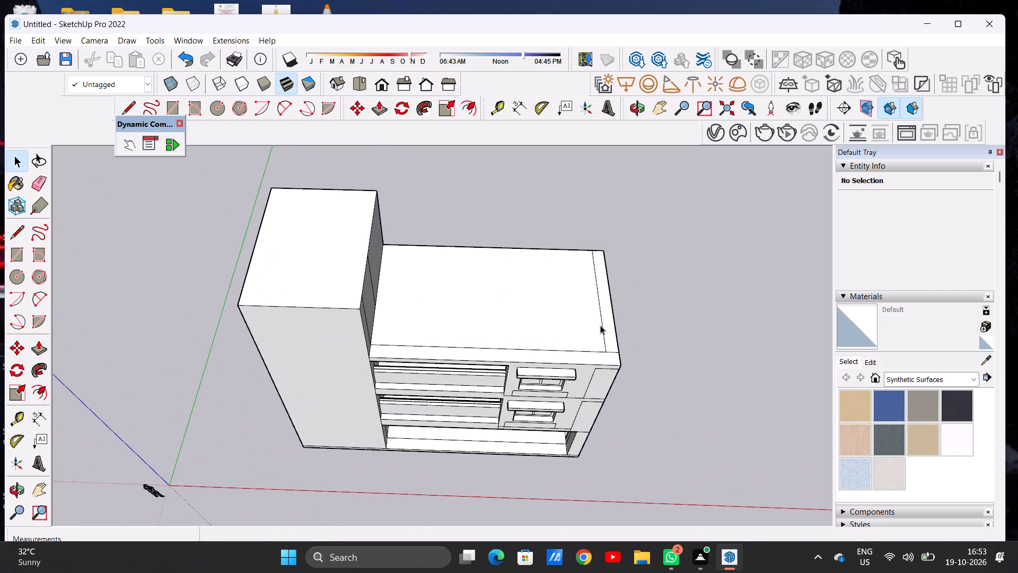
{"action": "scroll", "coordinate": [600, 325], "scroll_direction": "up", "scroll_amount": 1}
{"action": "key", "text": "l"}
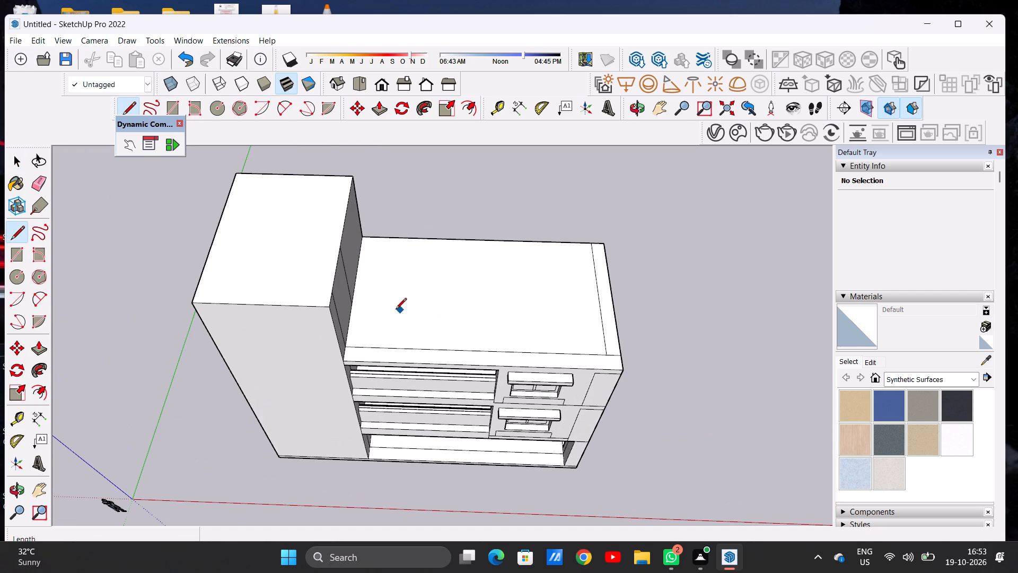
{"action": "left_click", "coordinate": [357, 299]}
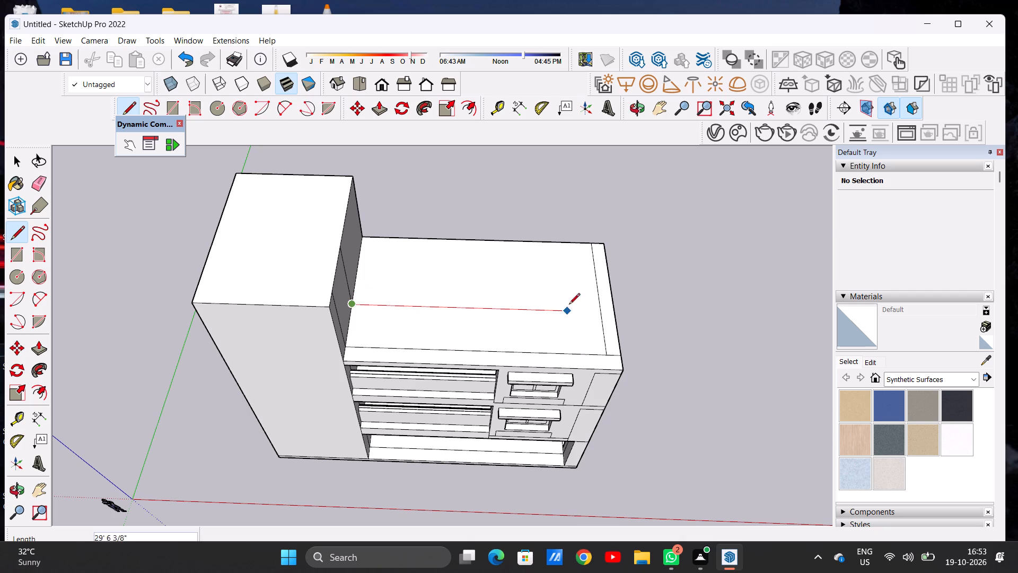
{"action": "left_click", "coordinate": [600, 308]}
{"action": "key", "text": "space"}
Push/Pull the narrow strip along the roof's outer side up 11' 7" to the height of the tower.
{"action": "scroll", "coordinate": [537, 325], "scroll_direction": "down", "scroll_amount": 8}
{"action": "key", "text": "p"}
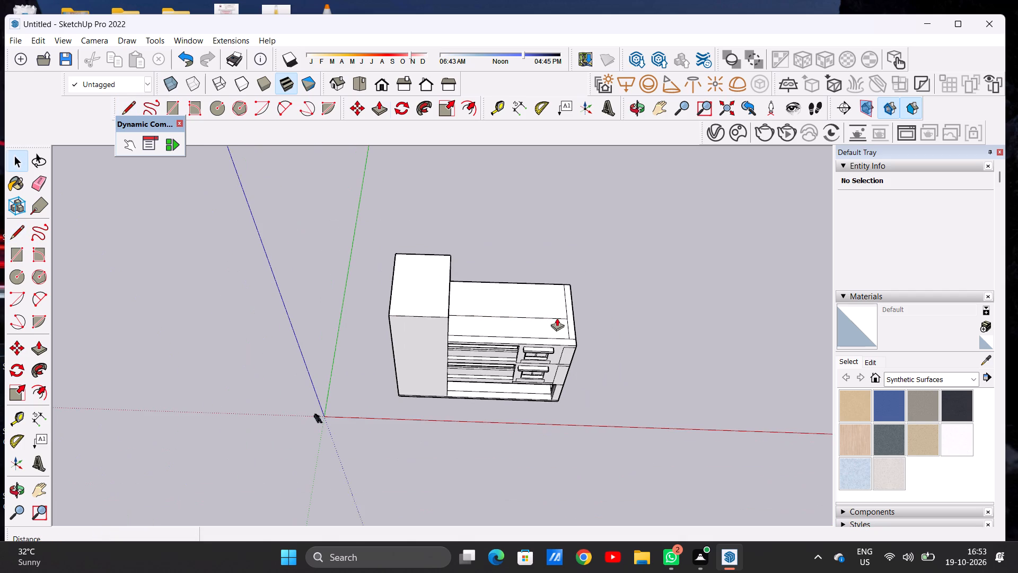
{"action": "scroll", "coordinate": [571, 322], "scroll_direction": "up", "scroll_amount": 14}
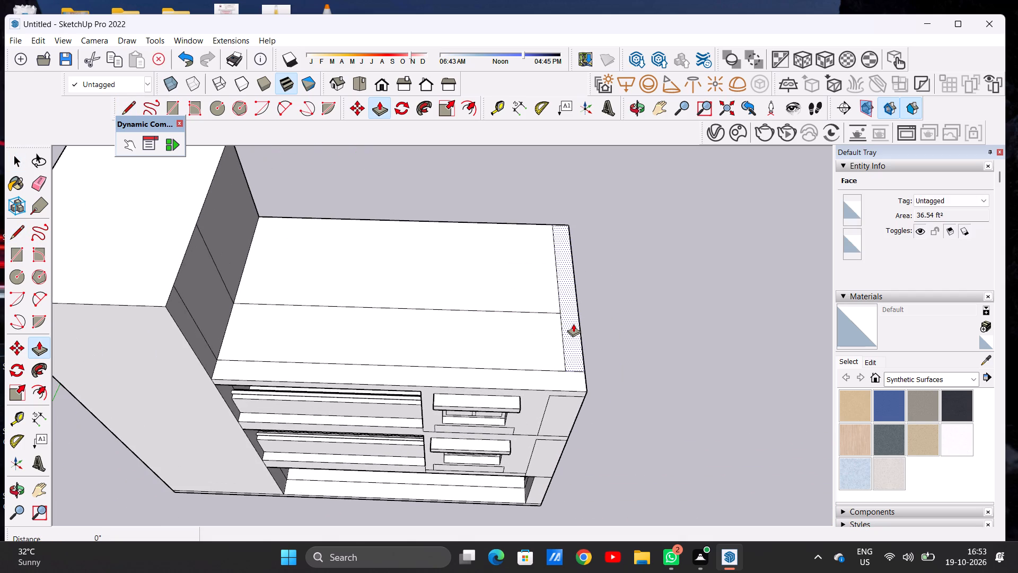
{"action": "left_click", "coordinate": [574, 324]}
{"action": "scroll", "coordinate": [603, 241], "scroll_direction": "down", "scroll_amount": 7}
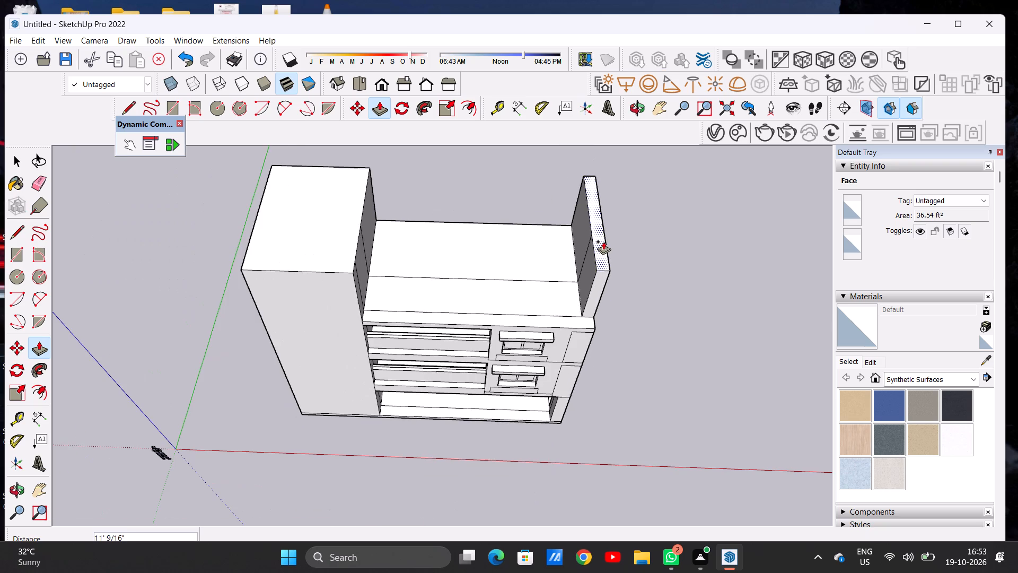
{"action": "left_click", "coordinate": [357, 276]}
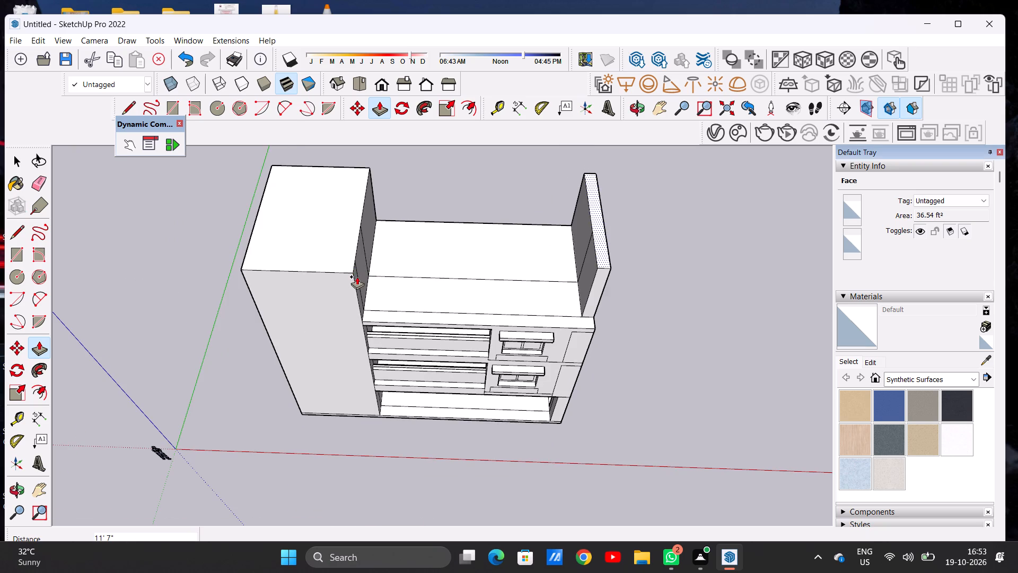
{"action": "key", "text": "space"}
Push/Pull the front end of the raised side wall forward about 2' 2" to the building's front face.
{"action": "scroll", "coordinate": [485, 297], "scroll_direction": "down", "scroll_amount": 6}
{"action": "middle_click_drag", "start_coordinate": [494, 277], "coordinate": [504, 220]}
{"action": "scroll", "coordinate": [498, 298], "scroll_direction": "up", "scroll_amount": 5}
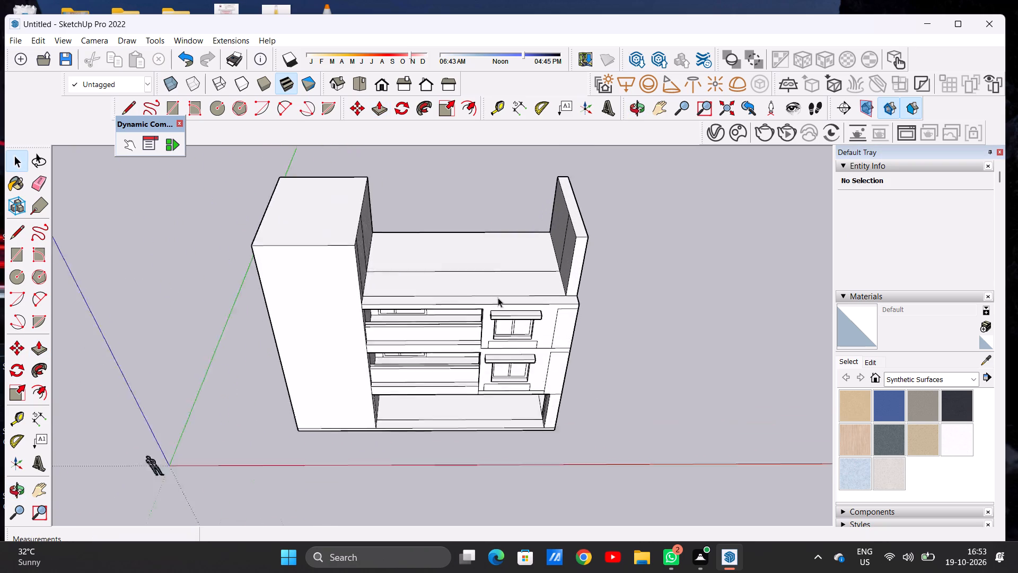
{"action": "scroll", "coordinate": [498, 298], "scroll_direction": "up", "scroll_amount": 3}
{"action": "middle_click_drag", "start_coordinate": [629, 300], "coordinate": [532, 332]}
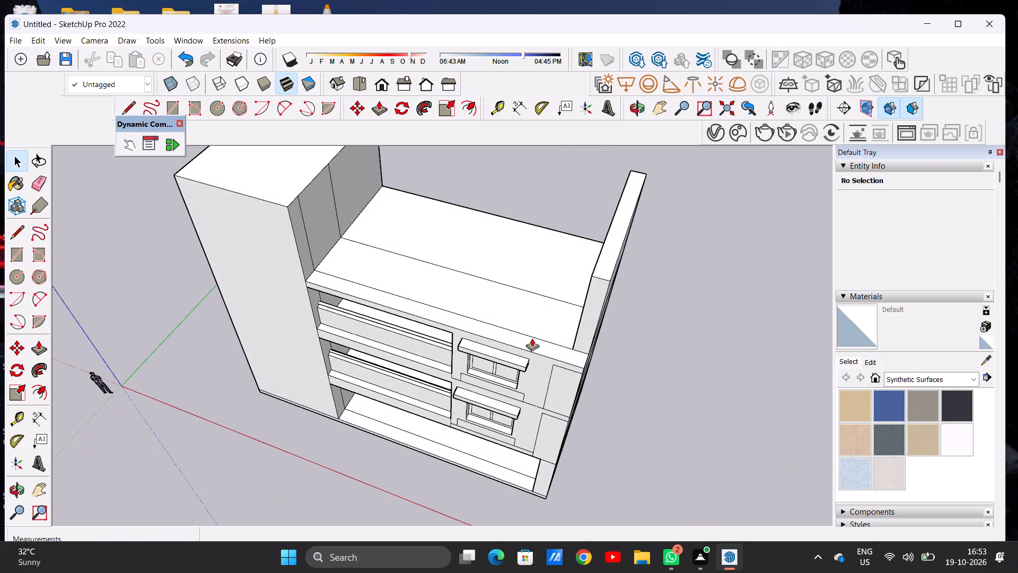
{"action": "key", "text": "p"}
{"action": "scroll", "coordinate": [600, 288], "scroll_direction": "up", "scroll_amount": 6}
{"action": "left_click", "coordinate": [600, 288]}
{"action": "scroll", "coordinate": [577, 305], "scroll_direction": "down", "scroll_amount": 1}
{"action": "scroll", "coordinate": [577, 305], "scroll_direction": "up", "scroll_amount": 1}
{"action": "scroll", "coordinate": [577, 305], "scroll_direction": "down", "scroll_amount": 1}
{"action": "scroll", "coordinate": [577, 305], "scroll_direction": "up", "scroll_amount": 1}
{"action": "scroll", "coordinate": [577, 305], "scroll_direction": "down", "scroll_amount": 3}
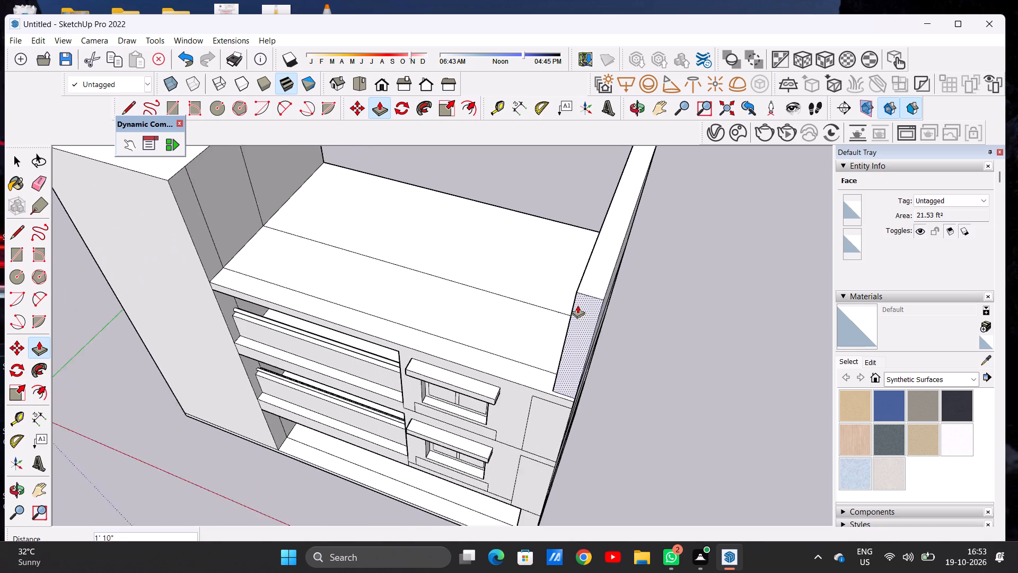
{"action": "scroll", "coordinate": [577, 305], "scroll_direction": "down", "scroll_amount": 2}
{"action": "left_click", "coordinate": [574, 388]}
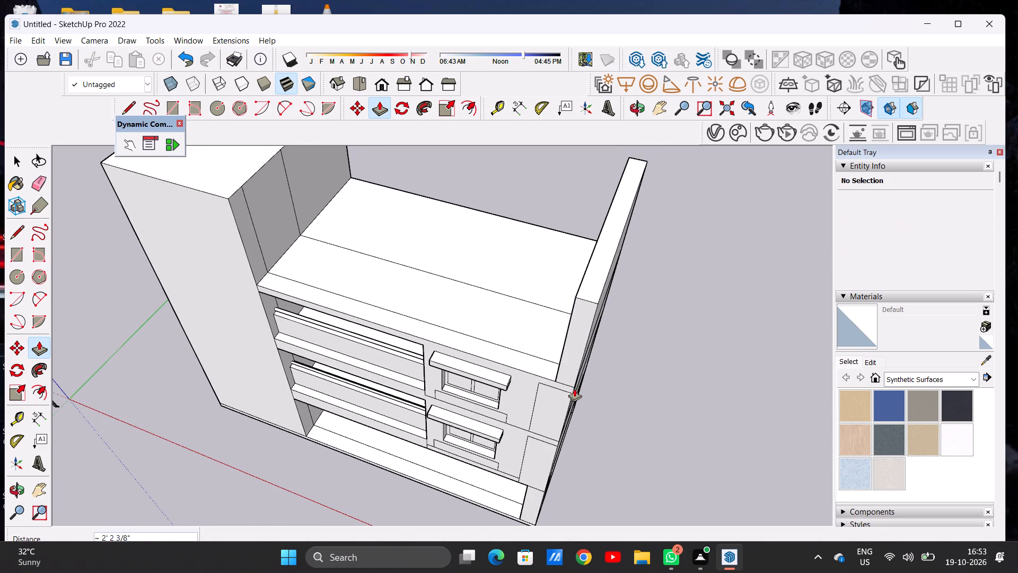
{"action": "key", "text": "space"}
Push/Pull the front part of the side wall's inner face about 1' 6" inward over the roof to thicken the wall.
{"action": "scroll", "coordinate": [461, 393], "scroll_direction": "down", "scroll_amount": 7}
{"action": "middle_click_drag", "start_coordinate": [469, 384], "coordinate": [632, 272]}
{"action": "scroll", "coordinate": [536, 325], "scroll_direction": "up", "scroll_amount": 6}
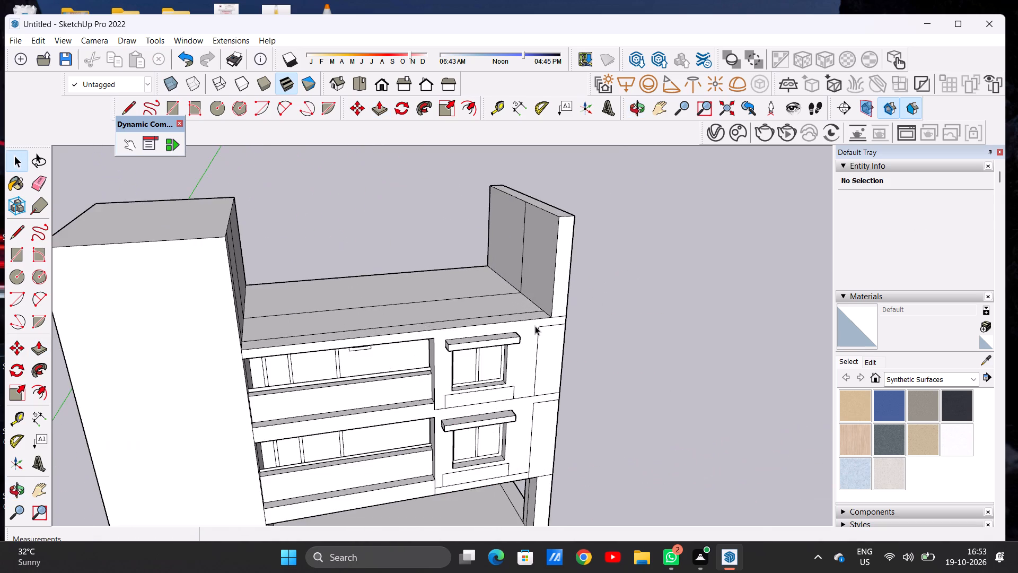
{"action": "middle_click_drag", "start_coordinate": [546, 344], "coordinate": [587, 349]}
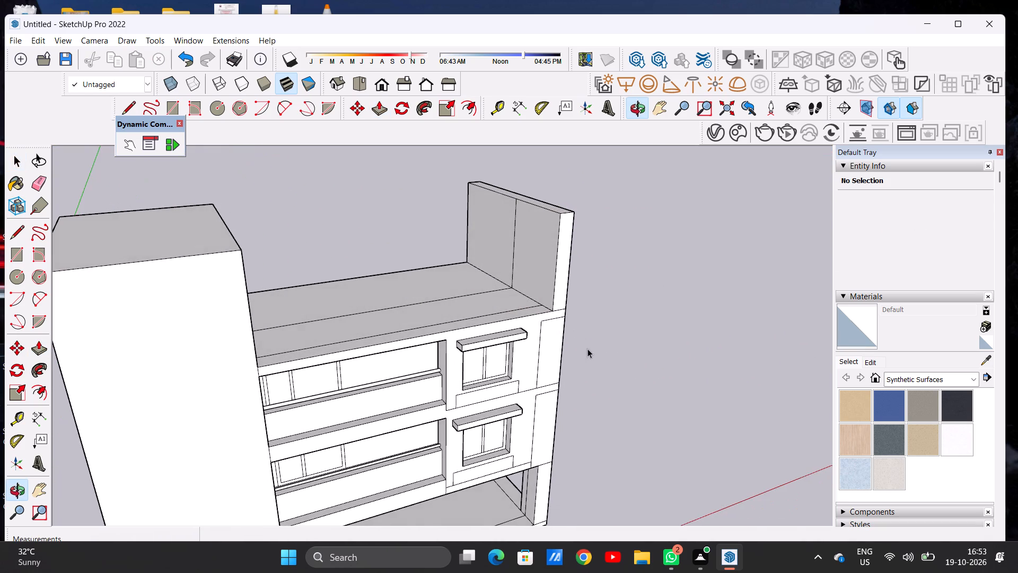
{"action": "scroll", "coordinate": [549, 296], "scroll_direction": "up", "scroll_amount": 2}
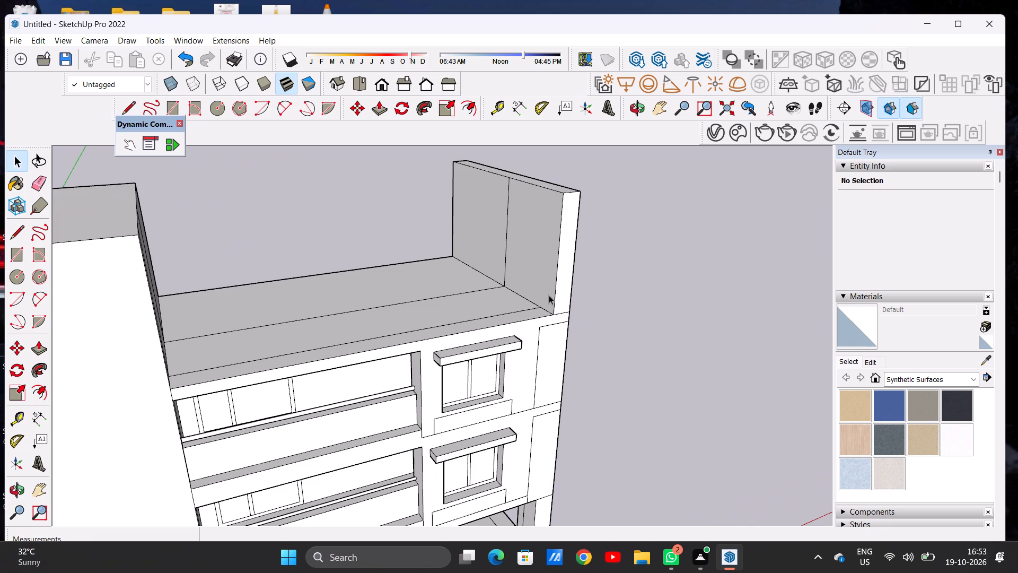
{"action": "key", "text": "p"}
{"action": "left_click", "coordinate": [548, 283]}
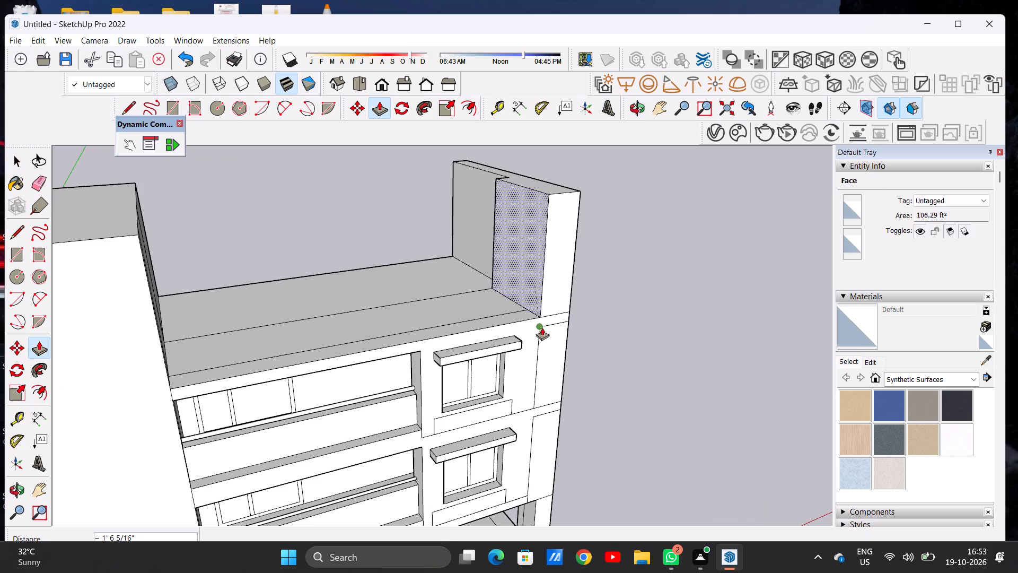
{"action": "left_click", "coordinate": [542, 330]}
{"action": "key", "text": "space"}
Push/Pull the rear part of the lower roof up 11' 7" to the top of the side wall.
{"action": "scroll", "coordinate": [575, 306], "scroll_direction": "down", "scroll_amount": 10}
{"action": "middle_click_drag", "start_coordinate": [595, 326], "coordinate": [594, 326]}
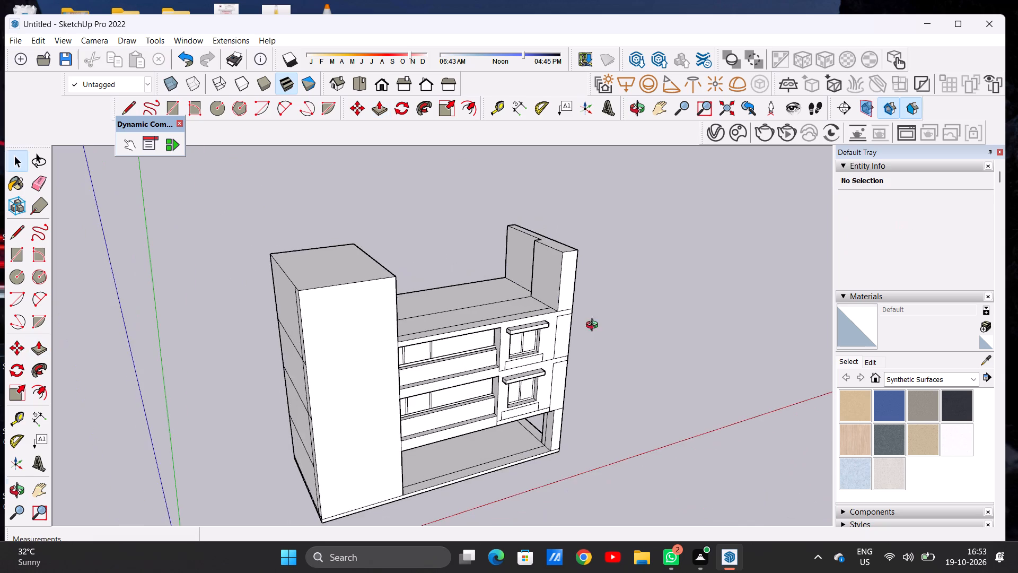
{"action": "middle_click_drag", "start_coordinate": [594, 326], "coordinate": [608, 322]}
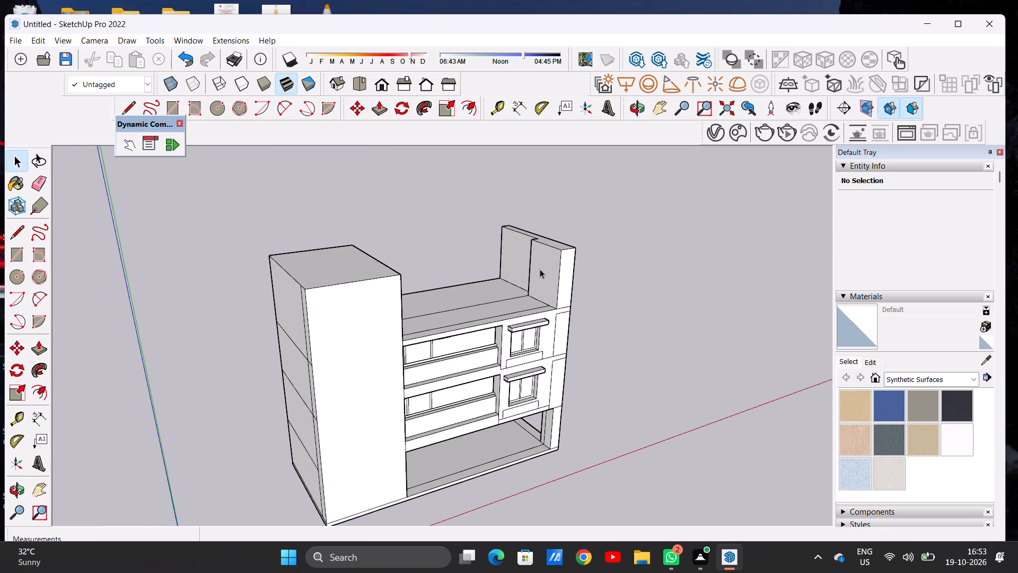
{"action": "middle_click_drag", "start_coordinate": [488, 313], "coordinate": [352, 409]}
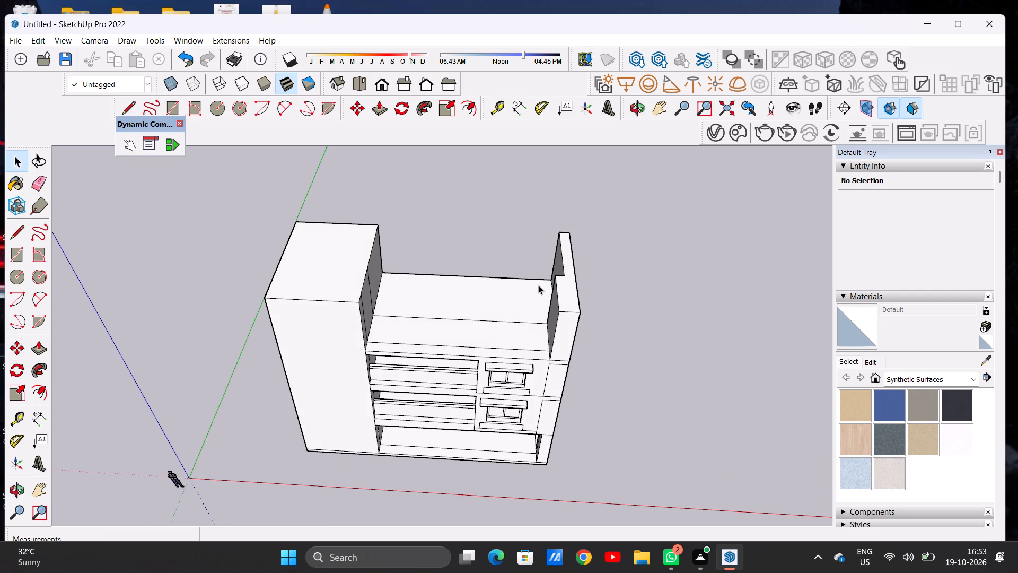
{"action": "scroll", "coordinate": [538, 285], "scroll_direction": "up", "scroll_amount": 1}
{"action": "key", "text": "p"}
{"action": "scroll", "coordinate": [541, 299], "scroll_direction": "up", "scroll_amount": 2}
{"action": "scroll", "coordinate": [542, 300], "scroll_direction": "down", "scroll_amount": 1}
{"action": "scroll", "coordinate": [542, 300], "scroll_direction": "up", "scroll_amount": 1}
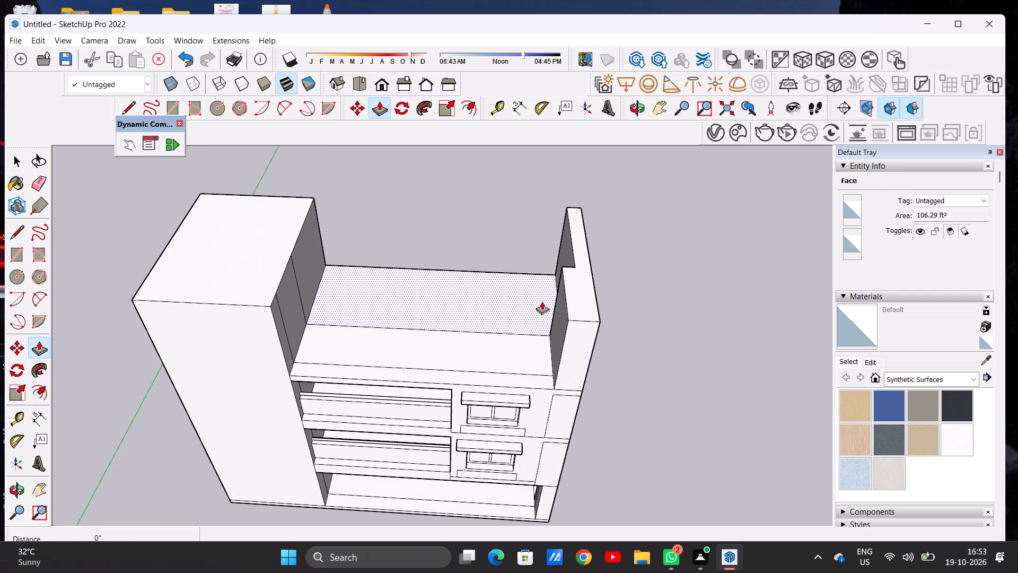
{"action": "left_click", "coordinate": [542, 301]}
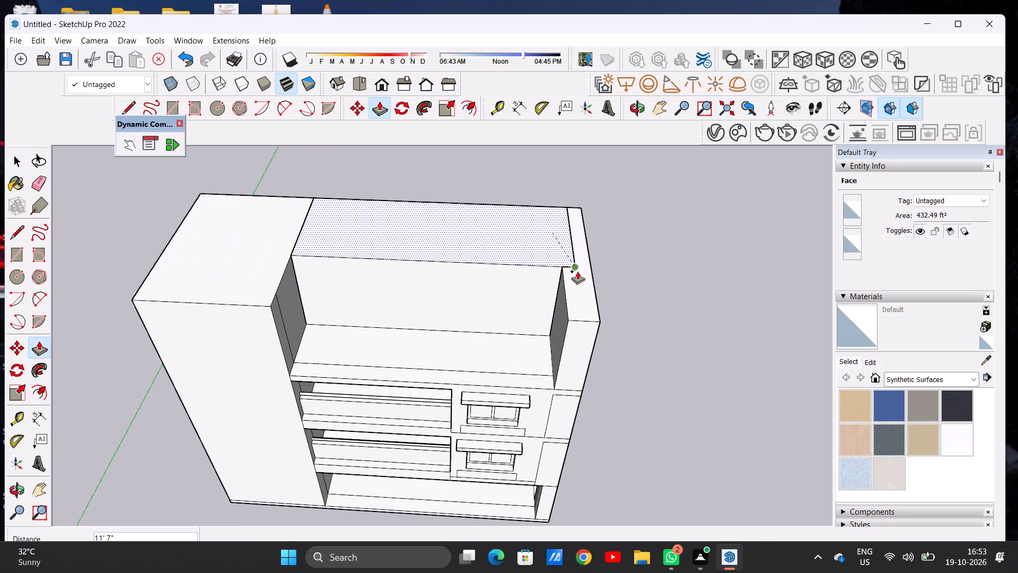
{"action": "left_click", "coordinate": [577, 271]}
{"action": "key", "text": "space"}
Switch to the standard front view to examine the building's front elevation.
{"action": "scroll", "coordinate": [599, 293], "scroll_direction": "down", "scroll_amount": 9}
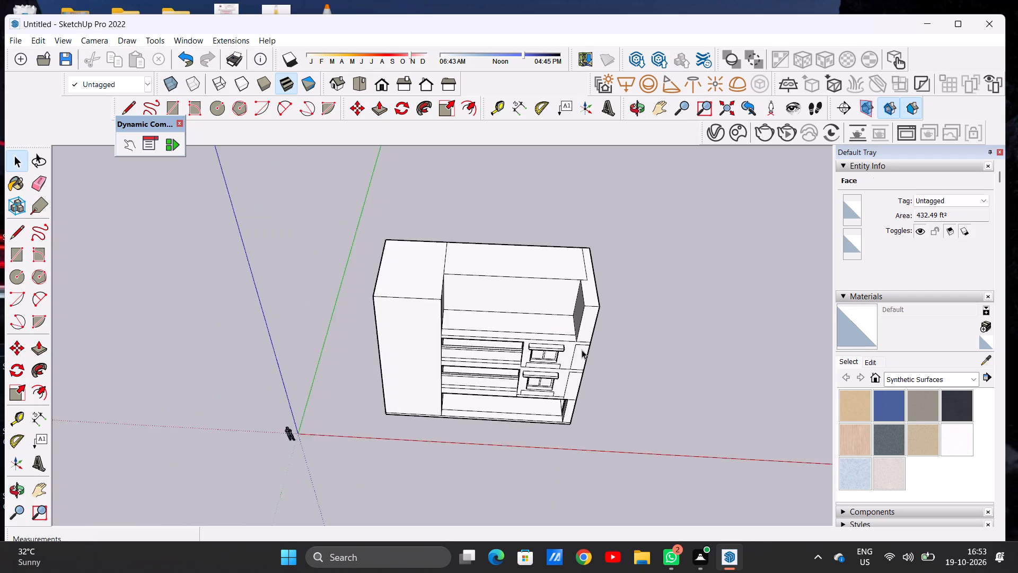
{"action": "middle_click_drag", "start_coordinate": [580, 336], "coordinate": [580, 171]}
{"action": "scroll", "coordinate": [557, 276], "scroll_direction": "up", "scroll_amount": 2}
{"action": "scroll", "coordinate": [557, 279], "scroll_direction": "down", "scroll_amount": 1}
{"action": "scroll", "coordinate": [557, 280], "scroll_direction": "up", "scroll_amount": 4}
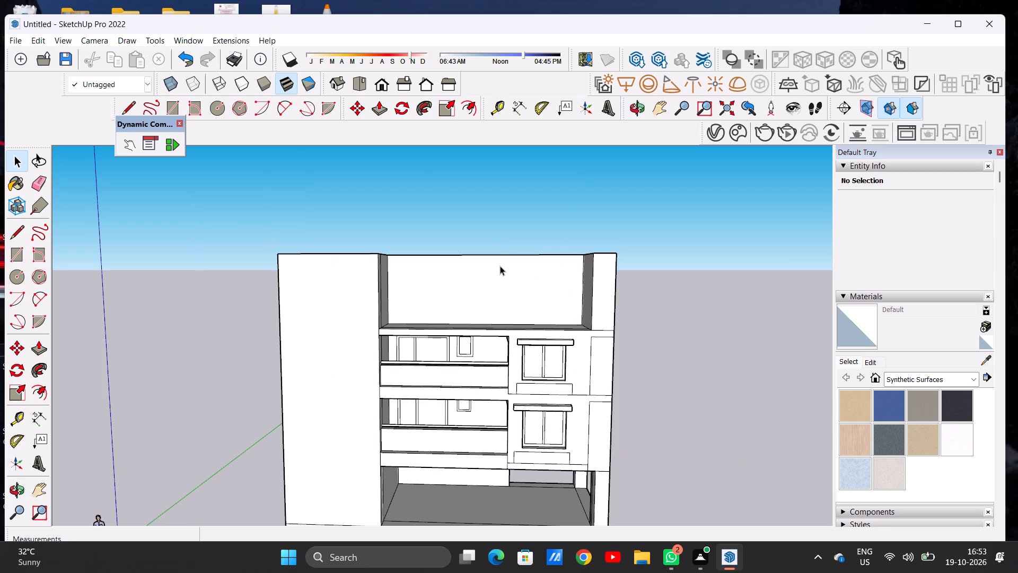
{"action": "left_click", "coordinate": [384, 82]}
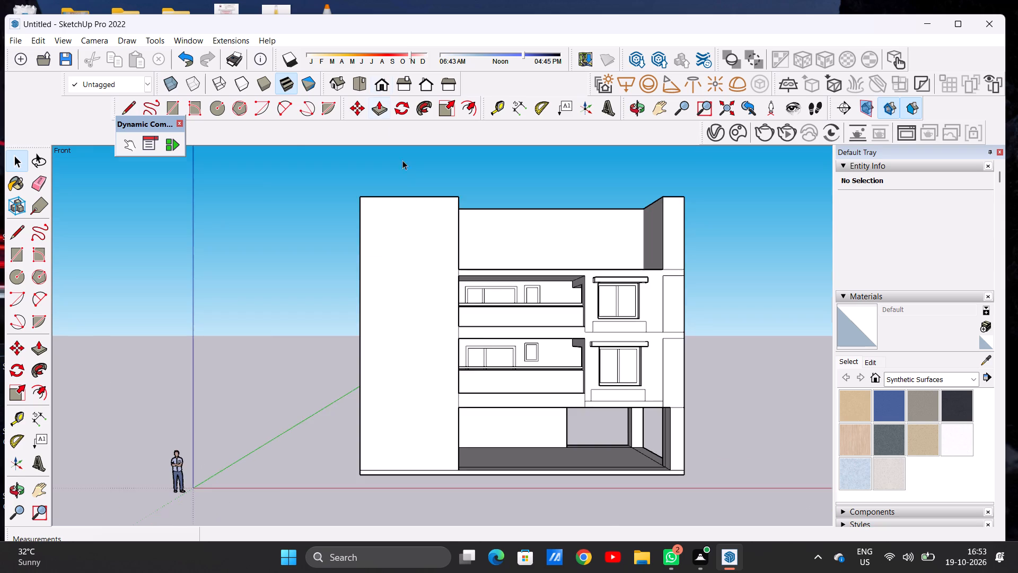
Examine the new top storey from a raised angle and restore the standard front view.
{"action": "scroll", "coordinate": [498, 360], "scroll_direction": "down", "scroll_amount": 8}
{"action": "scroll", "coordinate": [513, 289], "scroll_direction": "up", "scroll_amount": 5}
{"action": "middle_click_drag", "start_coordinate": [508, 285], "coordinate": [508, 354]}
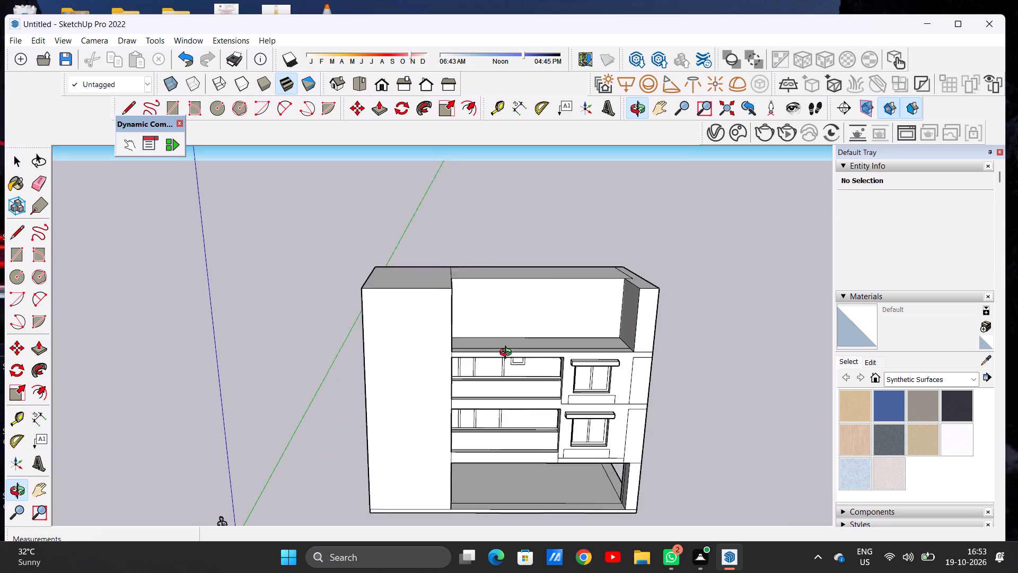
{"action": "middle_click_drag", "start_coordinate": [508, 354], "coordinate": [508, 361]}
{"action": "scroll", "coordinate": [525, 339], "scroll_direction": "up", "scroll_amount": 2}
{"action": "middle_click_drag", "start_coordinate": [523, 363], "coordinate": [506, 305]}
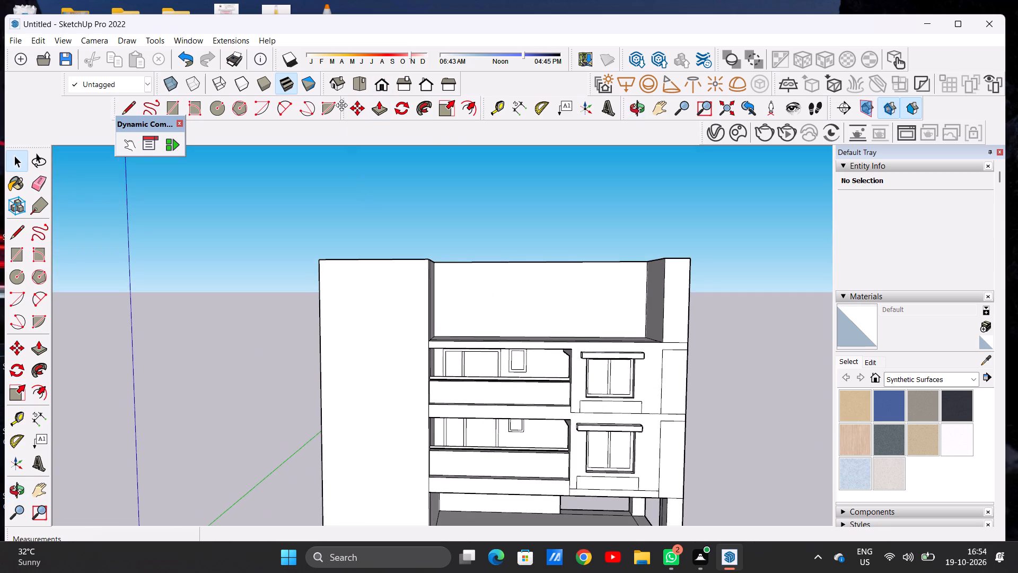
{"action": "left_click", "coordinate": [379, 82]}
{"action": "scroll", "coordinate": [539, 393], "scroll_direction": "down", "scroll_amount": 4}
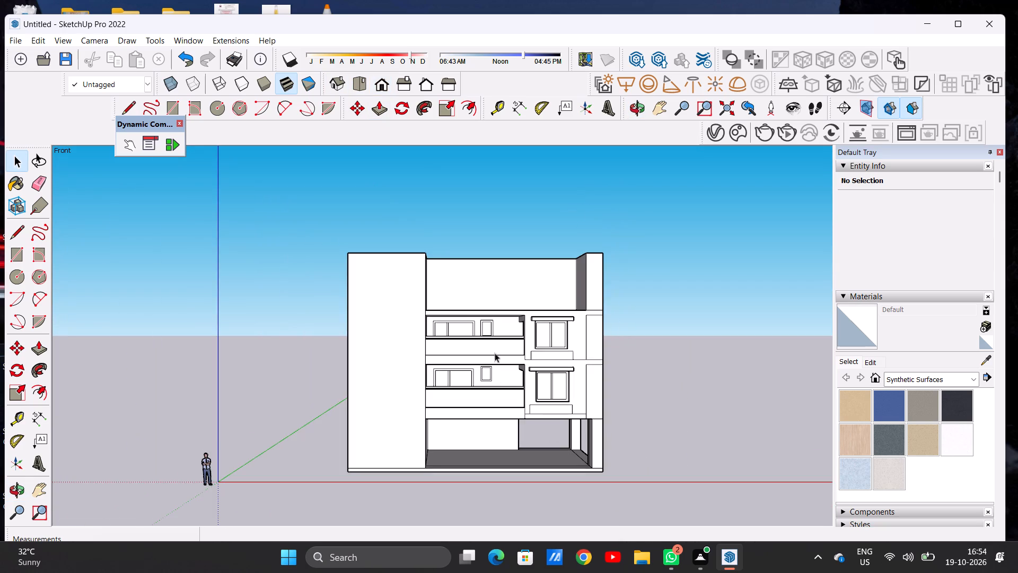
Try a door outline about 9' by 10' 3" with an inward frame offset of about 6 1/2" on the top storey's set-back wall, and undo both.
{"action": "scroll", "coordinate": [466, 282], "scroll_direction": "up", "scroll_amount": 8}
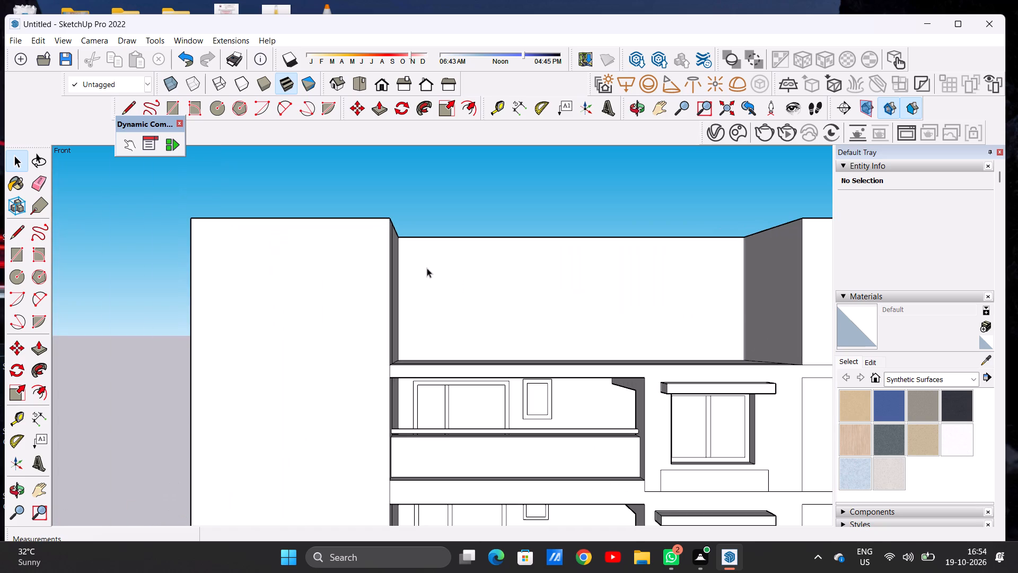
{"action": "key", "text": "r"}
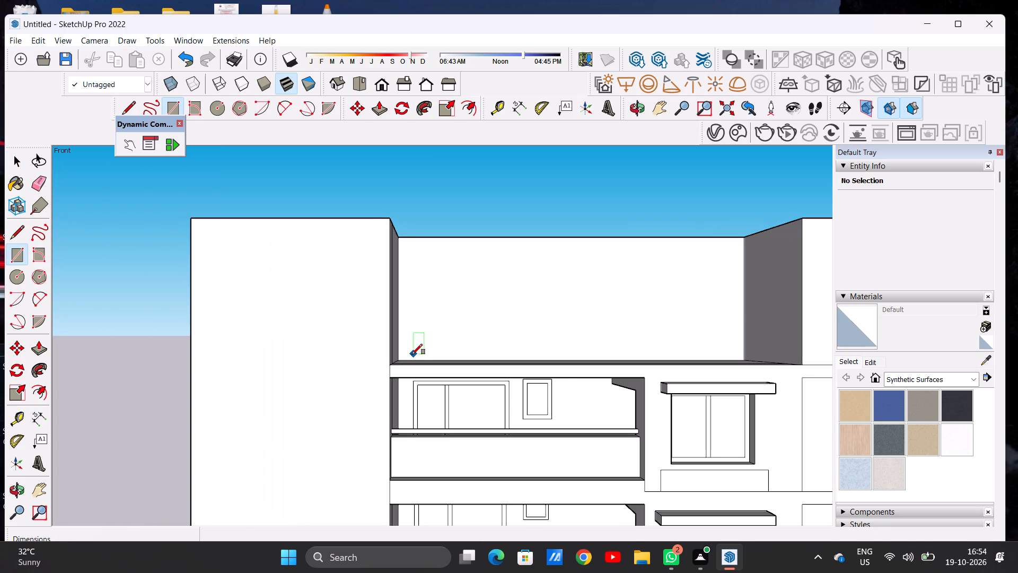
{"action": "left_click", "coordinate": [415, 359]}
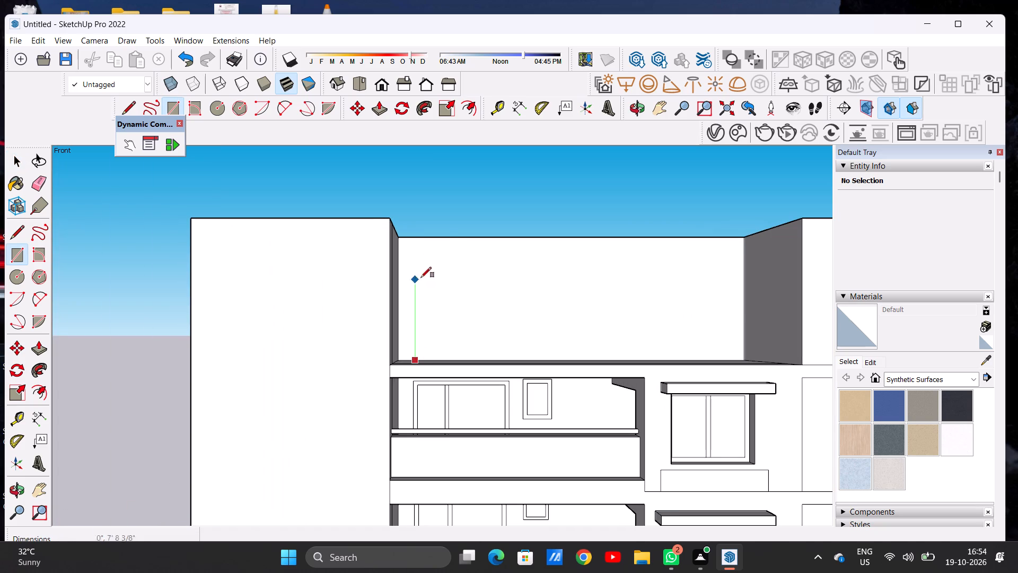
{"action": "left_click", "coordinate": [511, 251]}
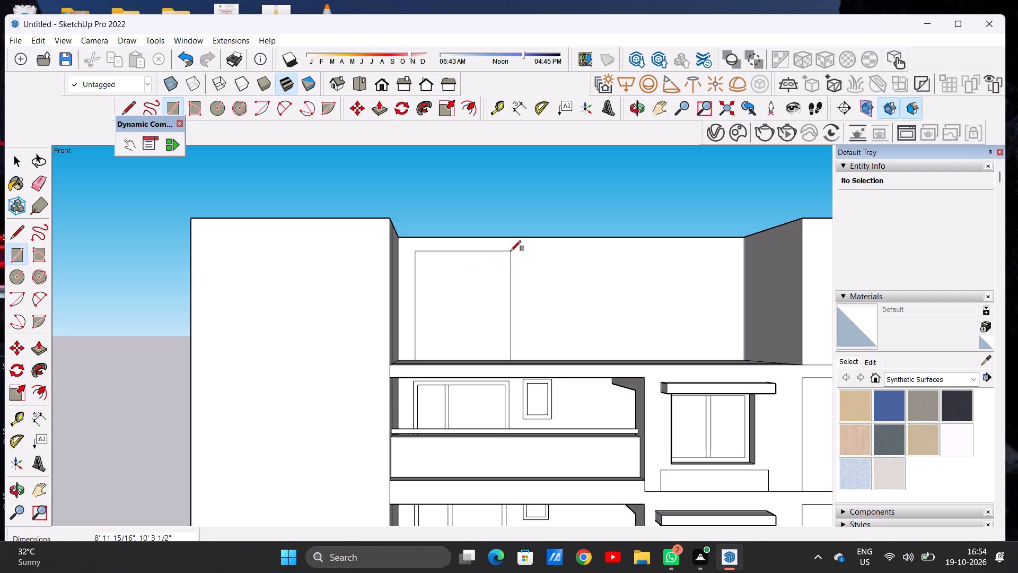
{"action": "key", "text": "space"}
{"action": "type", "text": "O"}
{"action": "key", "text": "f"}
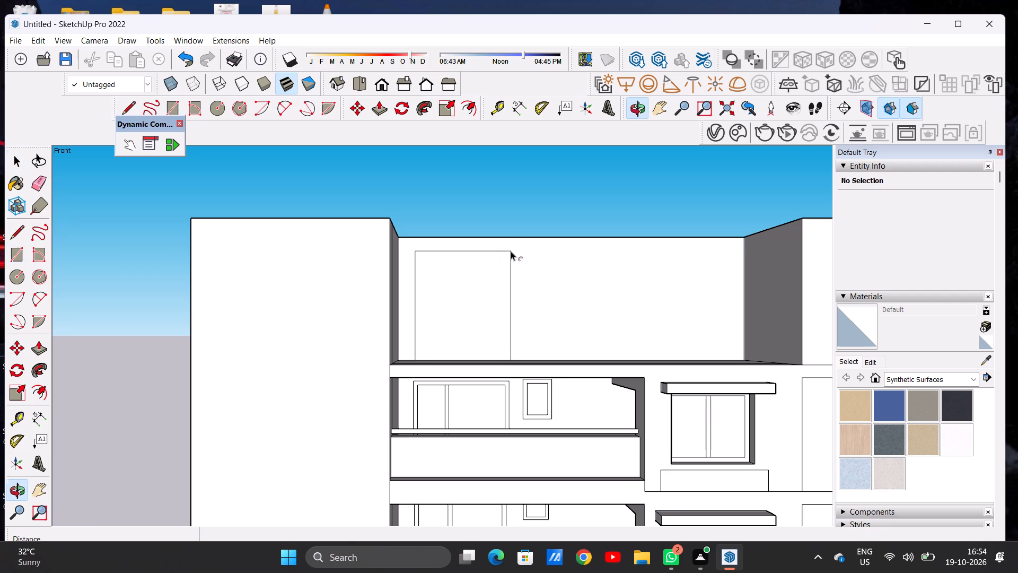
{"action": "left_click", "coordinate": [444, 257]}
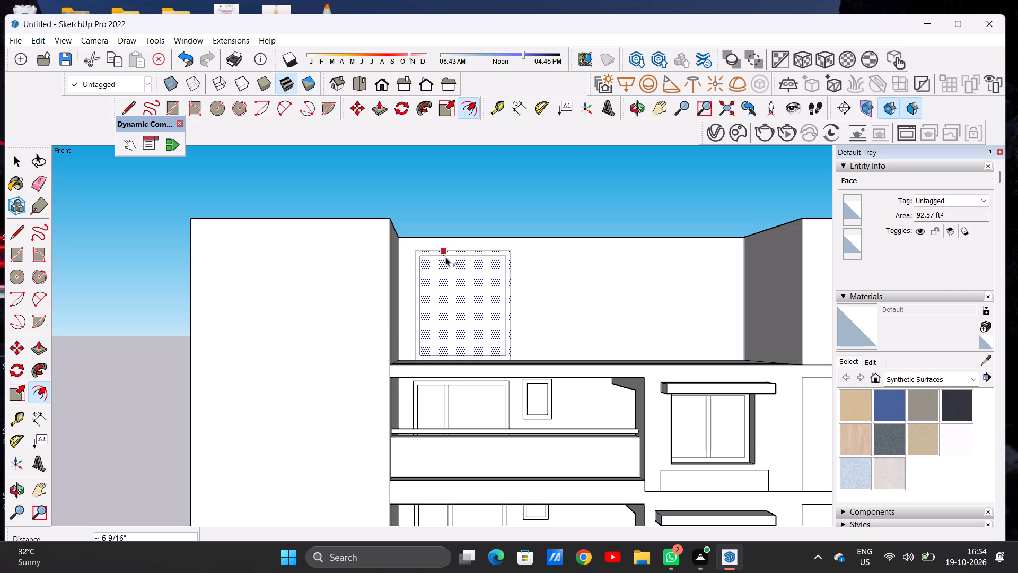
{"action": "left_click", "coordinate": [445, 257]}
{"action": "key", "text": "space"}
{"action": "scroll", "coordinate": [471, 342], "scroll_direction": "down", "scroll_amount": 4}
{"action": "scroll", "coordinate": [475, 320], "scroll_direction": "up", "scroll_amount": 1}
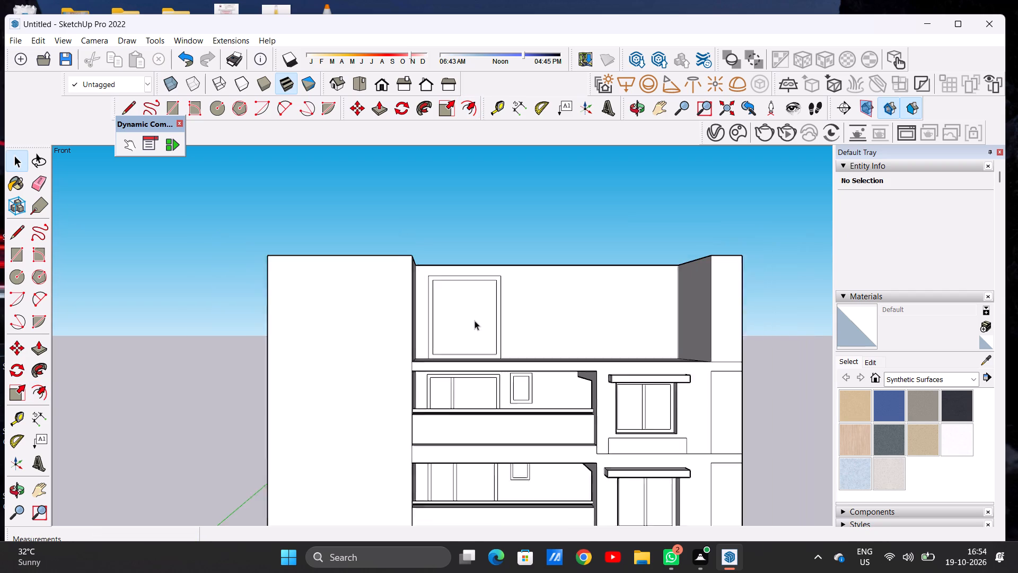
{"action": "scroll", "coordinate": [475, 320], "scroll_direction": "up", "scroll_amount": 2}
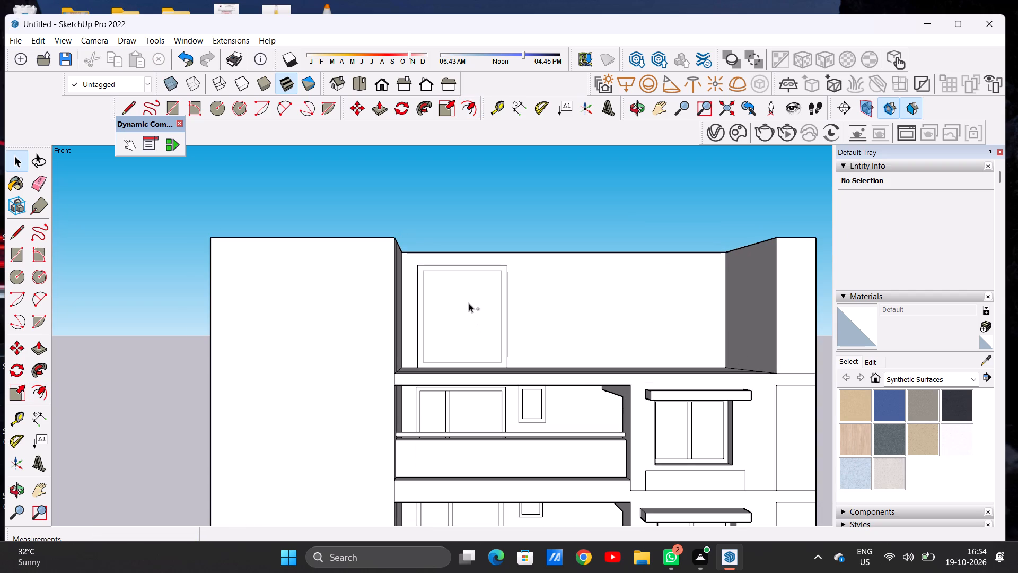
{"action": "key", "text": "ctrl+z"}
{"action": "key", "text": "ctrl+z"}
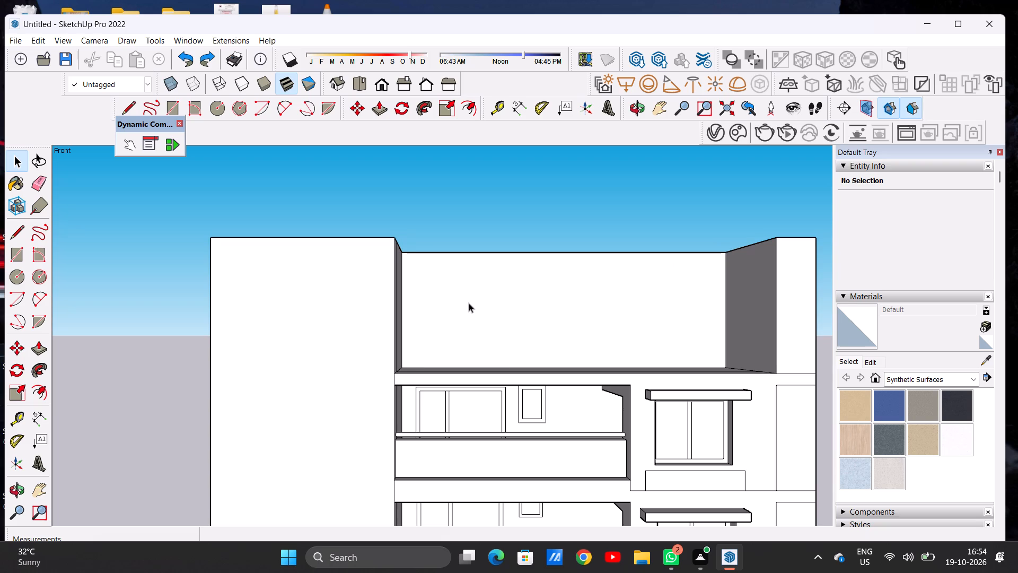
Draw a door rectangle about 8' 10" wide by 10' 6" high on the set-back wall beside the tower and offset it about 6 3/8" inward.
{"action": "key", "text": "r"}
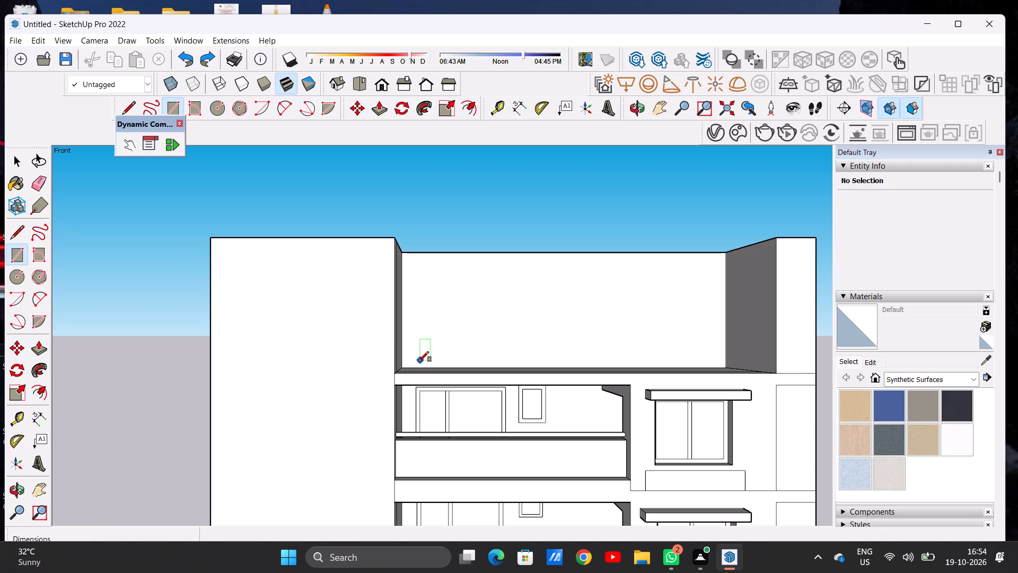
{"action": "left_click", "coordinate": [418, 367]}
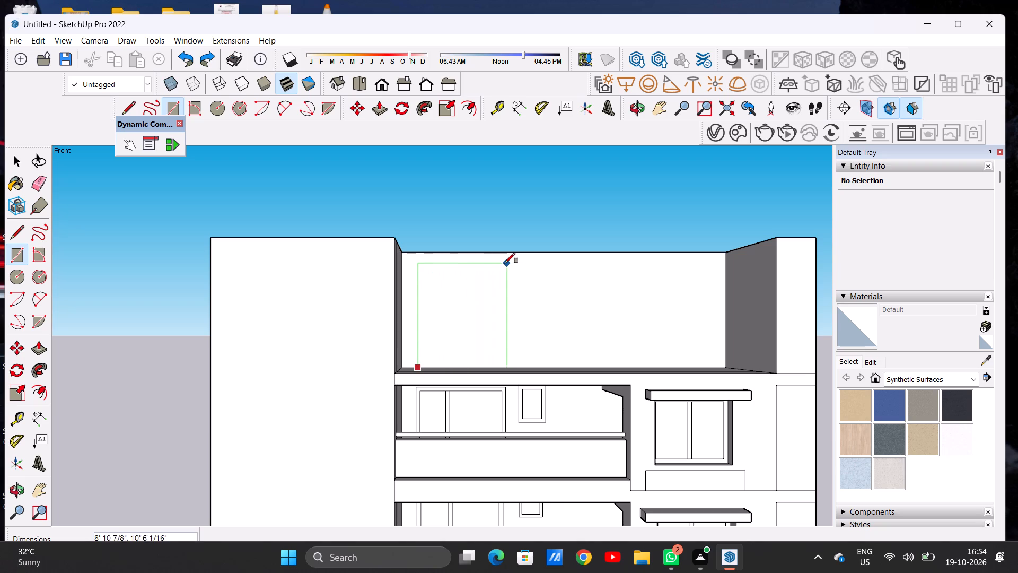
{"action": "left_click", "coordinate": [506, 263]}
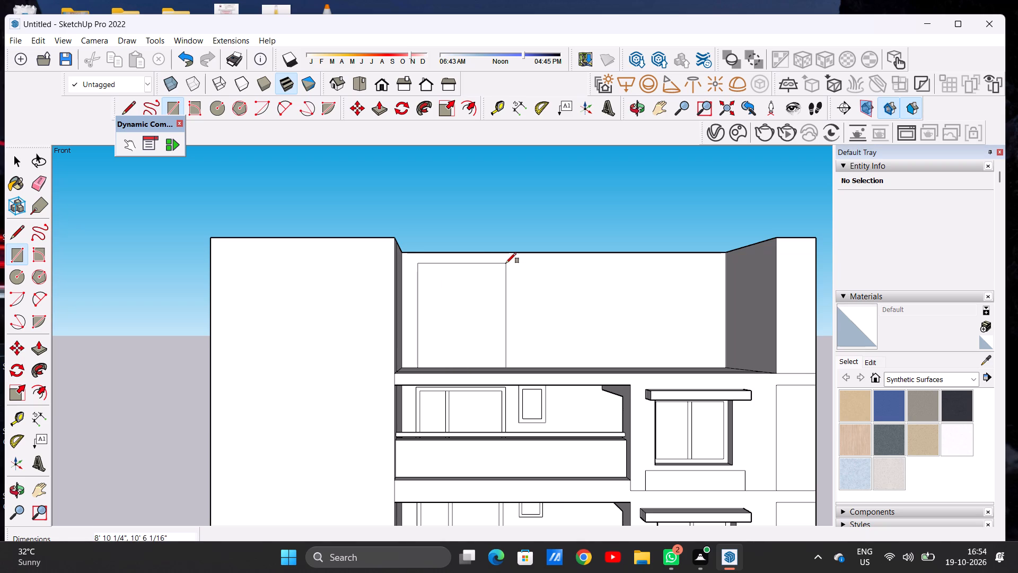
{"action": "key", "text": "space"}
{"action": "type", "text": "OF"}
{"action": "left_click", "coordinate": [444, 272]}
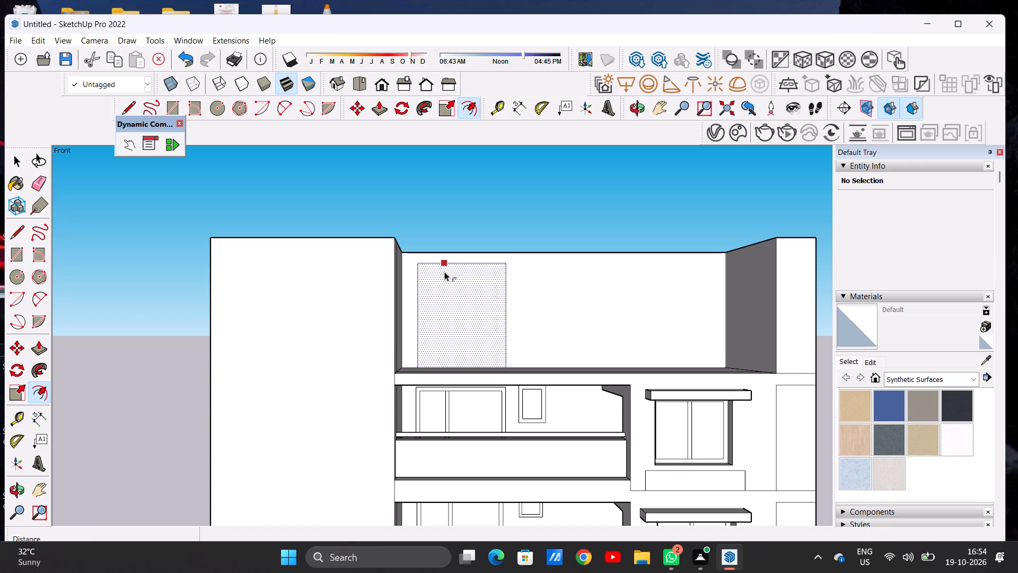
{"action": "left_click", "coordinate": [438, 268]}
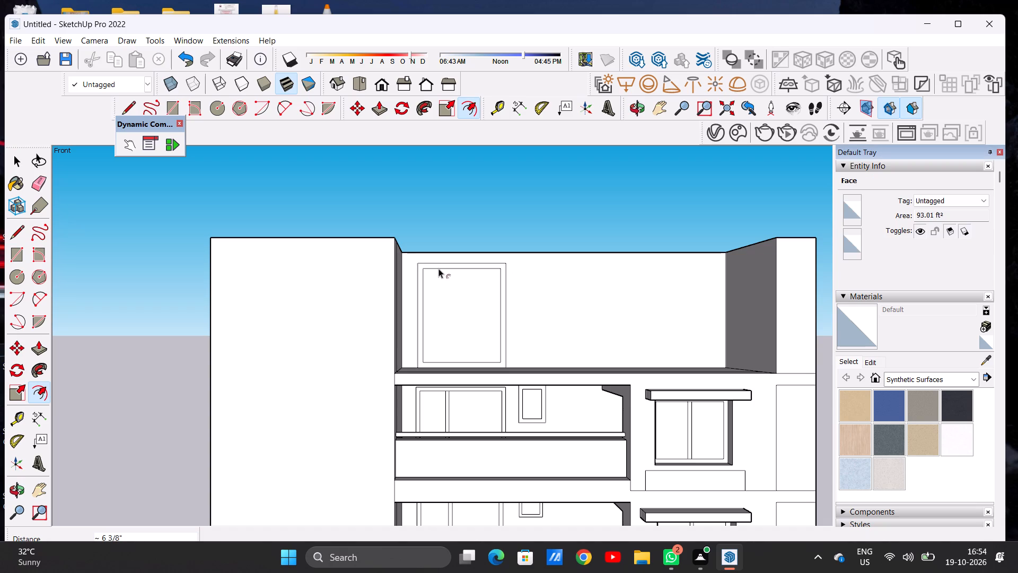
{"action": "key", "text": "space"}
Draw two closely spaced vertical lines down the top-storey door's inner panel, slightly toward the tower side, to form a mullion.
{"action": "type", "text": "L"}
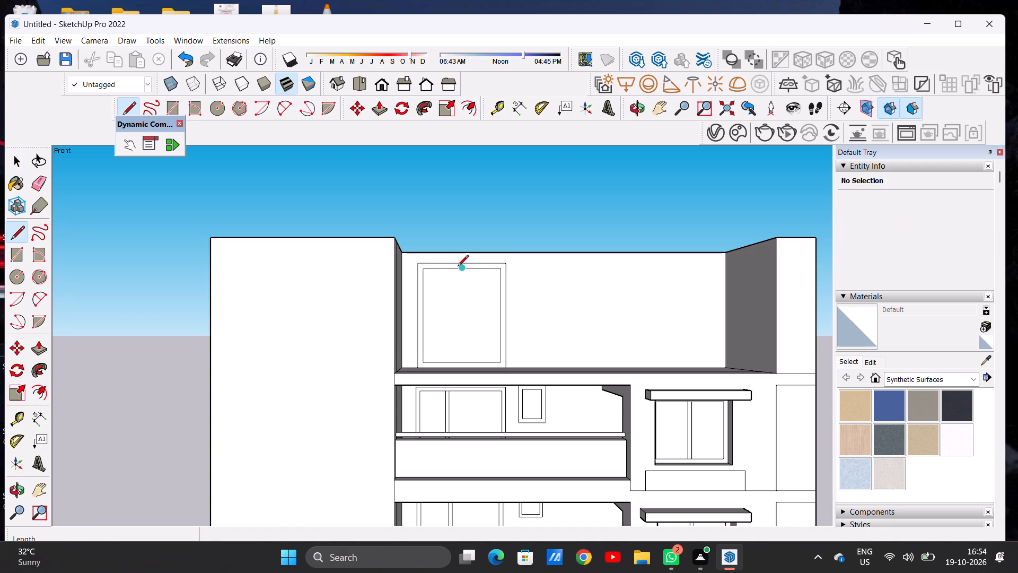
{"action": "scroll", "coordinate": [461, 274], "scroll_direction": "up", "scroll_amount": 3}
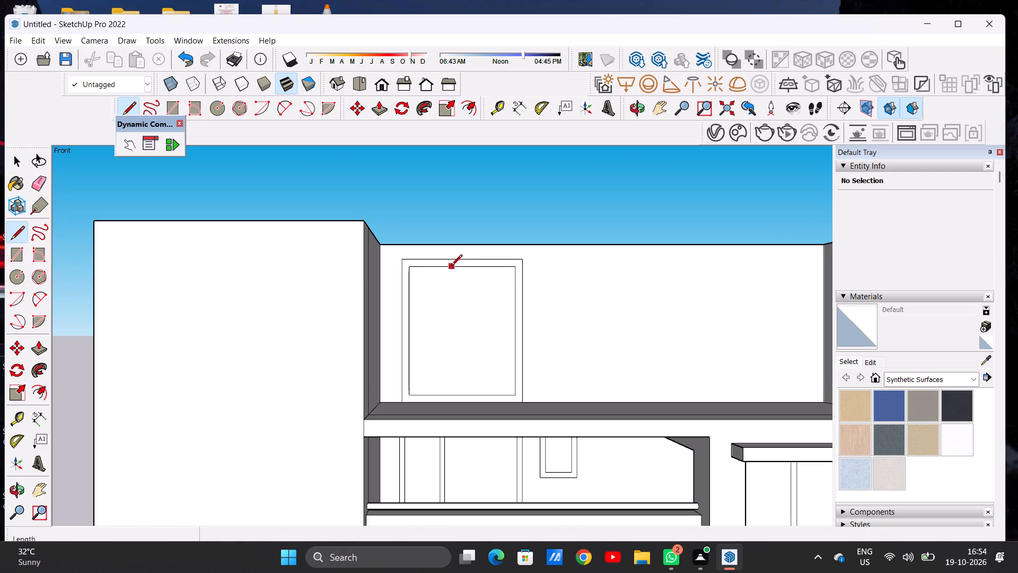
{"action": "left_click", "coordinate": [446, 267]}
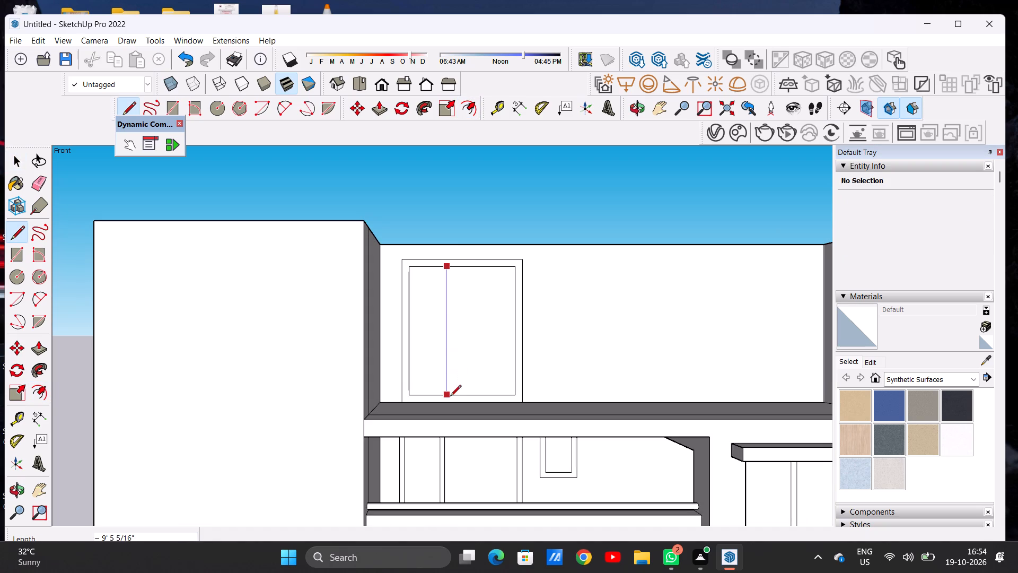
{"action": "left_click", "coordinate": [450, 397]}
{"action": "scroll", "coordinate": [454, 273], "scroll_direction": "up", "scroll_amount": 4}
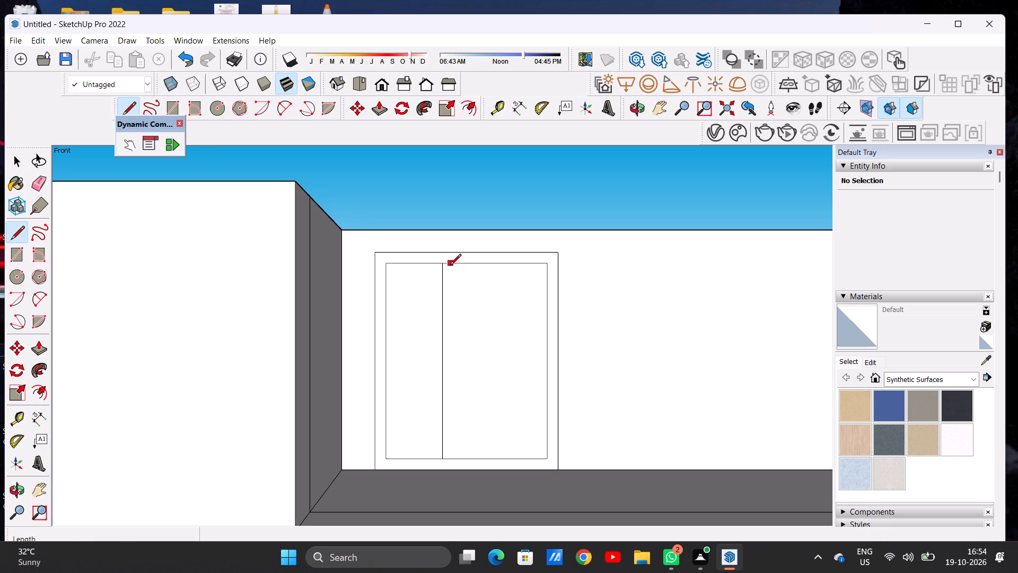
{"action": "left_click", "coordinate": [452, 263]}
{"action": "left_click", "coordinate": [457, 457]}
{"action": "key", "text": "space"}
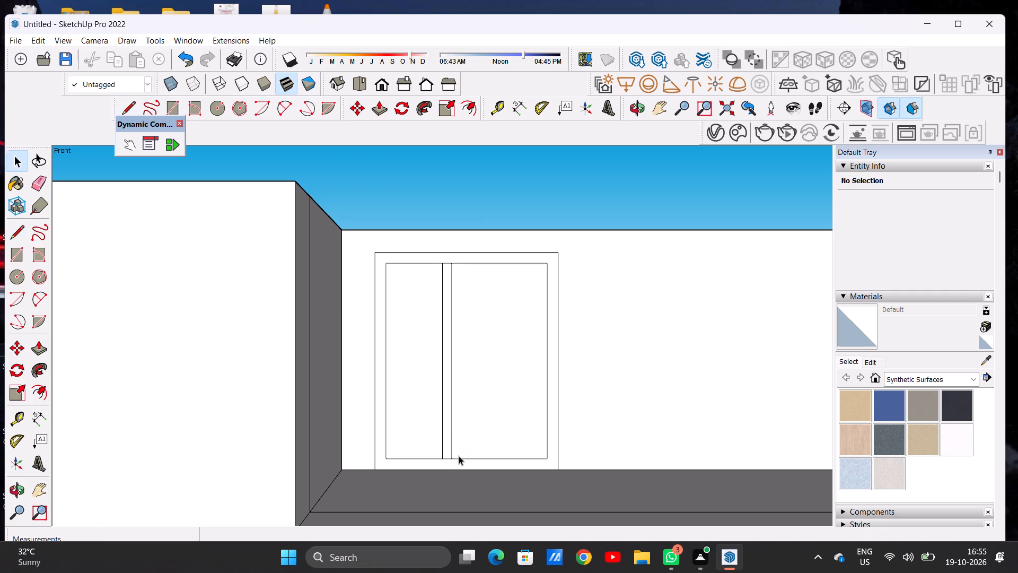
{"action": "key", "text": "space"}
Draw a window rectangle about 3' 3" wide by 4' 5" high beside the door near the wall's top edge and offset it about 6 3/8" inward.
{"action": "scroll", "coordinate": [461, 358], "scroll_direction": "down", "scroll_amount": 19}
{"action": "scroll", "coordinate": [516, 373], "scroll_direction": "up", "scroll_amount": 7}
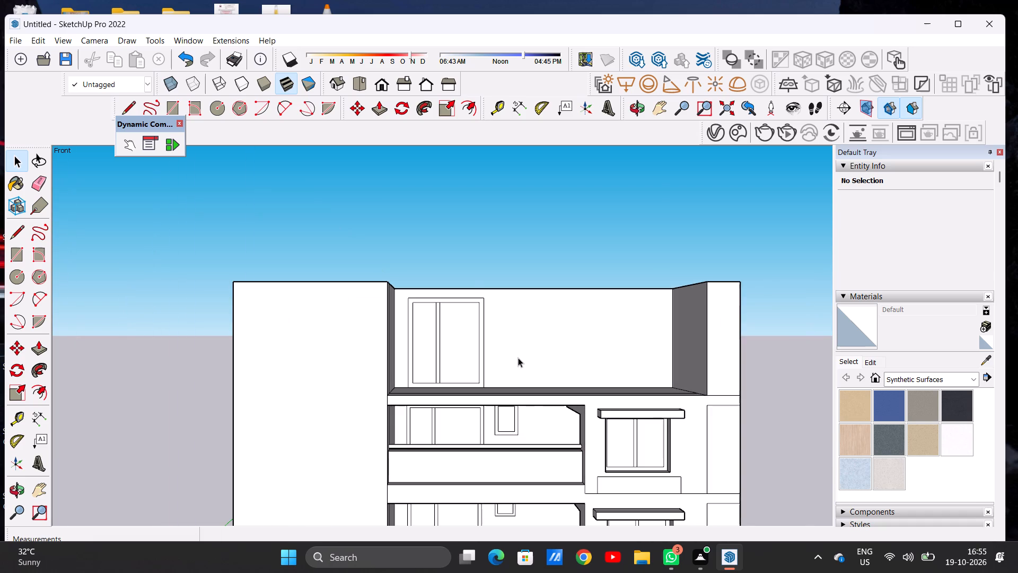
{"action": "scroll", "coordinate": [509, 329], "scroll_direction": "up", "scroll_amount": 1}
{"action": "key", "text": "r"}
{"action": "scroll", "coordinate": [494, 296], "scroll_direction": "up", "scroll_amount": 3}
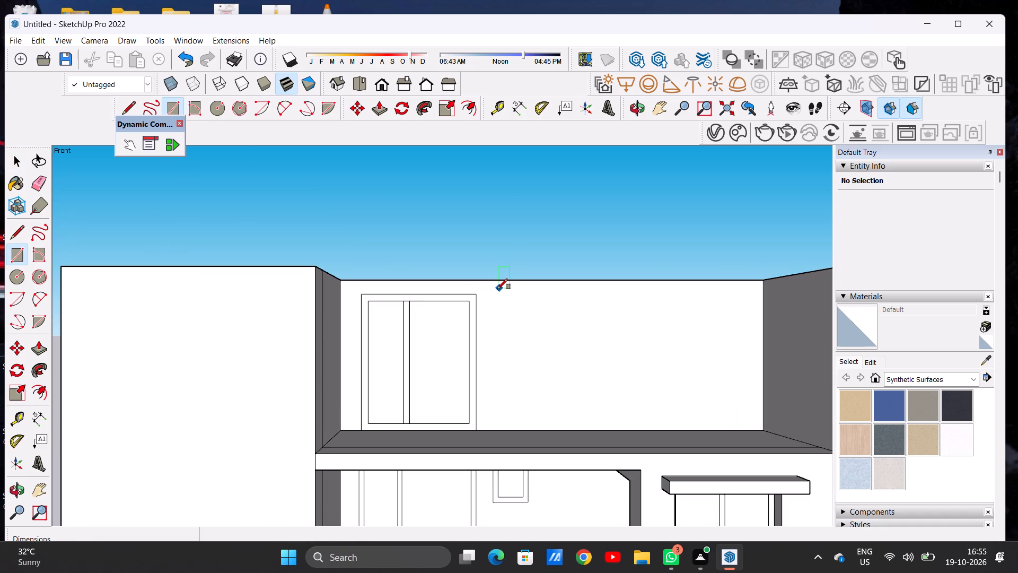
{"action": "left_click", "coordinate": [498, 289]}
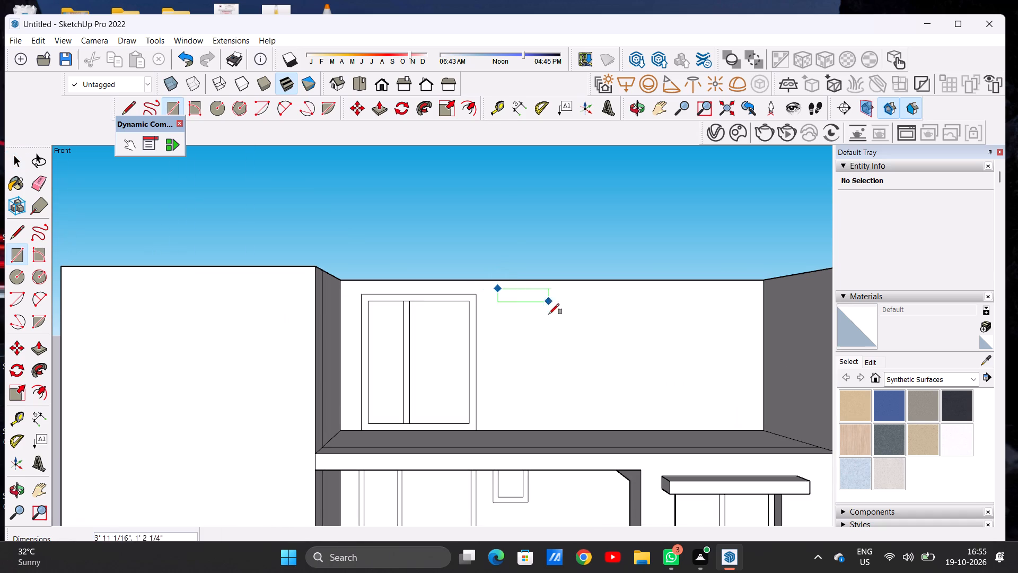
{"action": "left_click", "coordinate": [541, 346]}
{"action": "key", "text": "space"}
{"action": "type", "text": "OF"}
{"action": "left_click", "coordinate": [505, 297]}
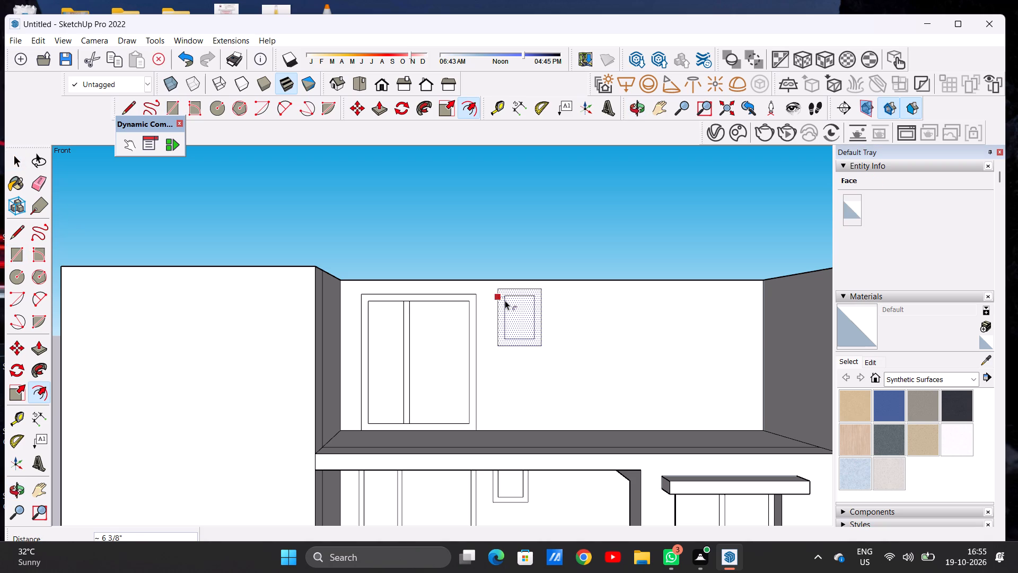
{"action": "left_click", "coordinate": [505, 300]}
{"action": "key", "text": "space"}
Move the top-storey window frame about 6 1/4" horizontally along the set-back wall, away from the door.
{"action": "scroll", "coordinate": [510, 411], "scroll_direction": "down", "scroll_amount": 4}
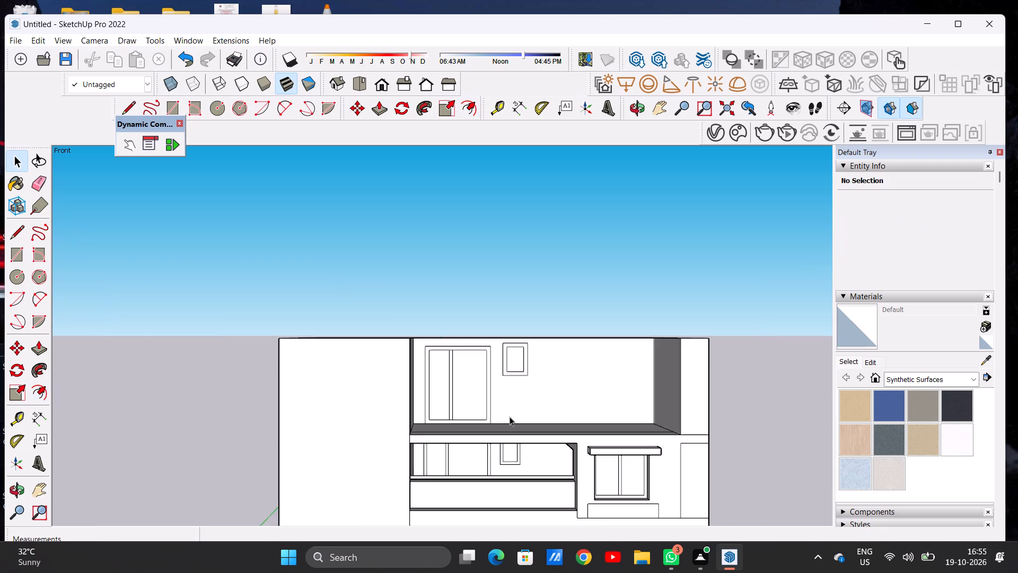
{"action": "scroll", "coordinate": [510, 416], "scroll_direction": "down", "scroll_amount": 6}
{"action": "scroll", "coordinate": [525, 476], "scroll_direction": "down", "scroll_amount": 5}
{"action": "scroll", "coordinate": [520, 388], "scroll_direction": "up", "scroll_amount": 1}
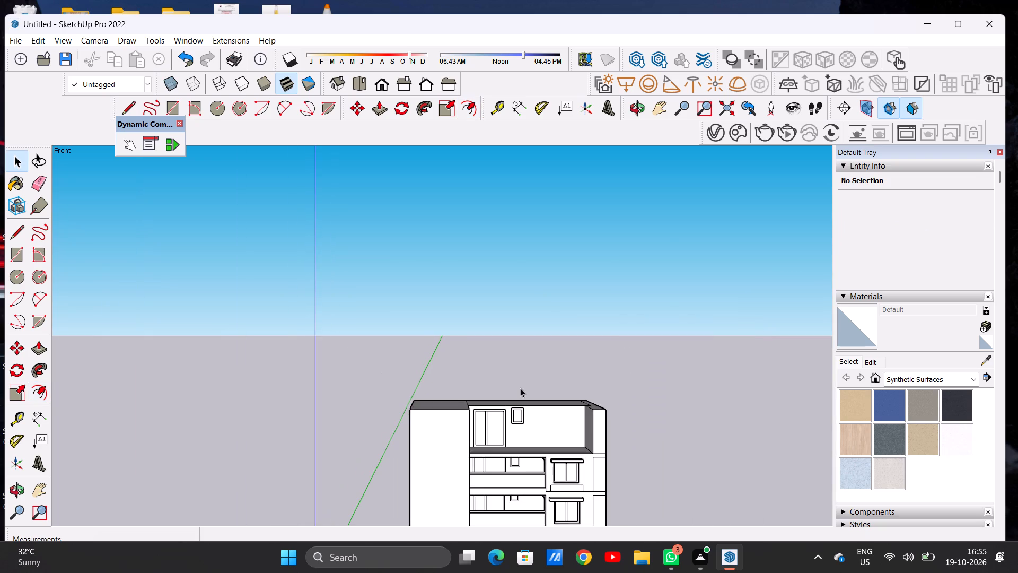
{"action": "scroll", "coordinate": [525, 421], "scroll_direction": "down", "scroll_amount": 2}
{"action": "scroll", "coordinate": [525, 421], "scroll_direction": "up", "scroll_amount": 1}
{"action": "scroll", "coordinate": [525, 421], "scroll_direction": "down", "scroll_amount": 6}
{"action": "scroll", "coordinate": [526, 493], "scroll_direction": "up", "scroll_amount": 9}
{"action": "scroll", "coordinate": [510, 374], "scroll_direction": "up", "scroll_amount": 6}
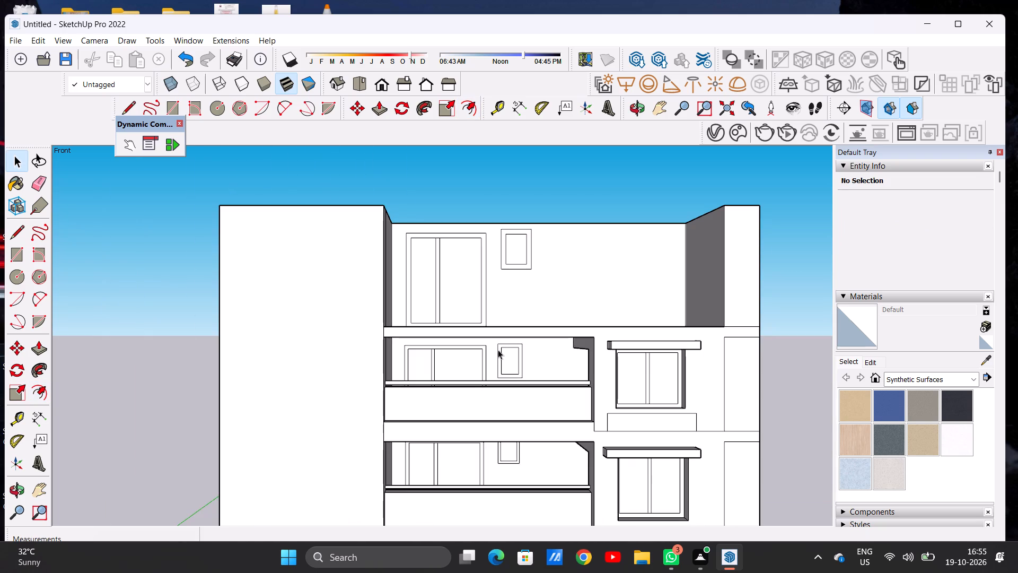
{"action": "double_click", "coordinate": [526, 265]}
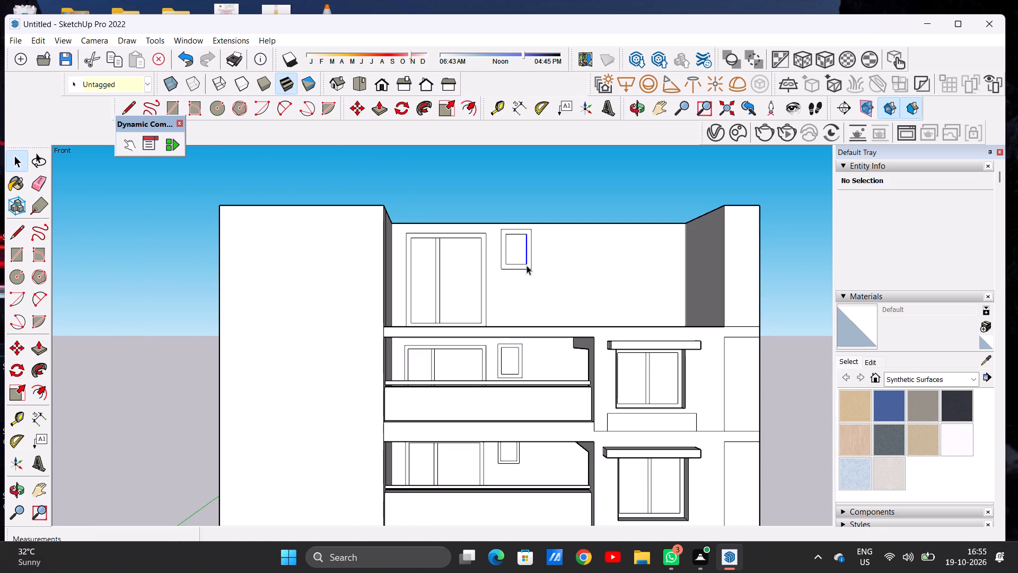
{"action": "triple_click", "coordinate": [526, 265]}
{"action": "left_click", "coordinate": [563, 168]}
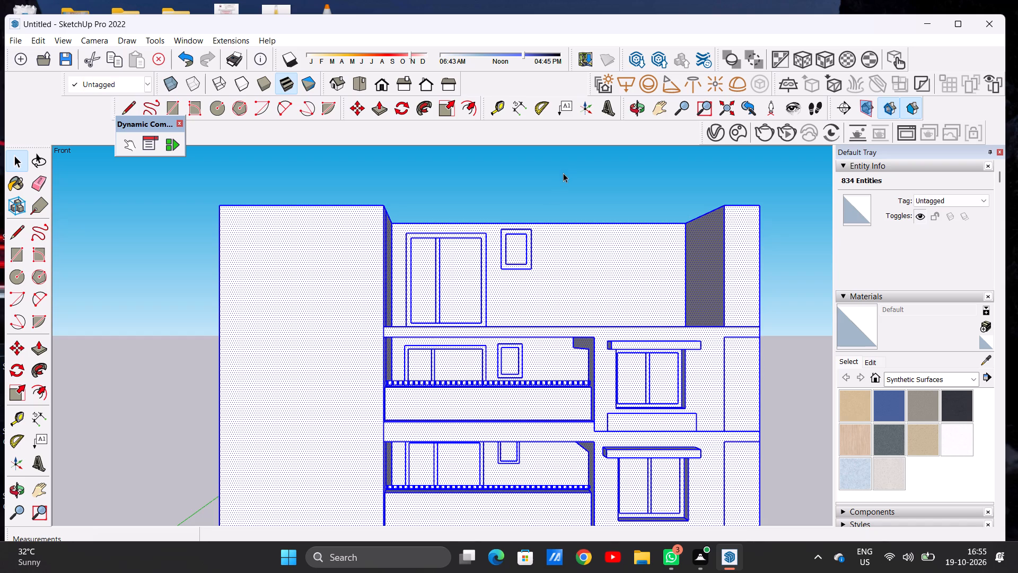
{"action": "scroll", "coordinate": [528, 241], "scroll_direction": "up", "scroll_amount": 5}
{"action": "double_click", "coordinate": [528, 265]}
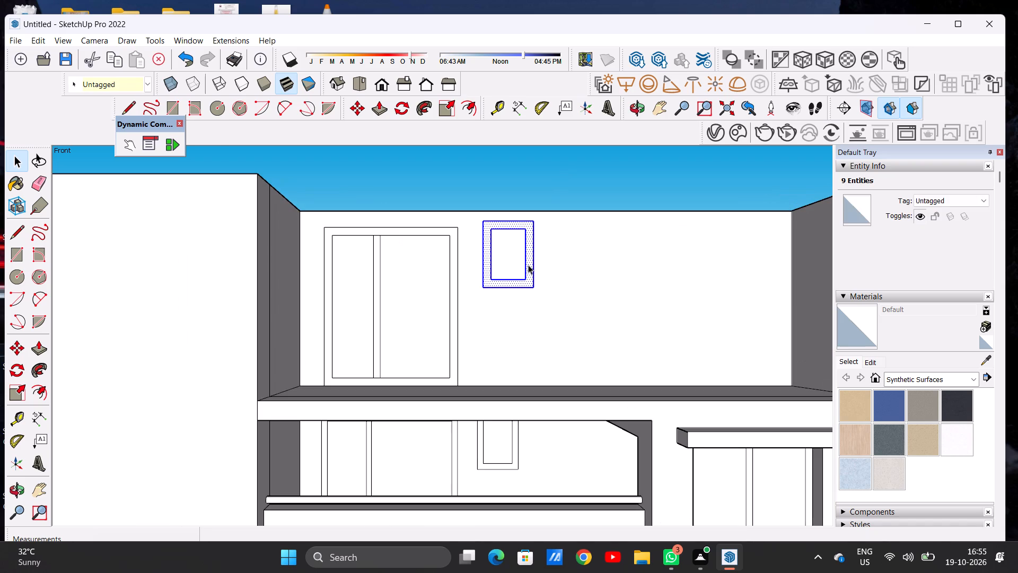
{"action": "key", "text": "m"}
{"action": "left_click", "coordinate": [534, 286]}
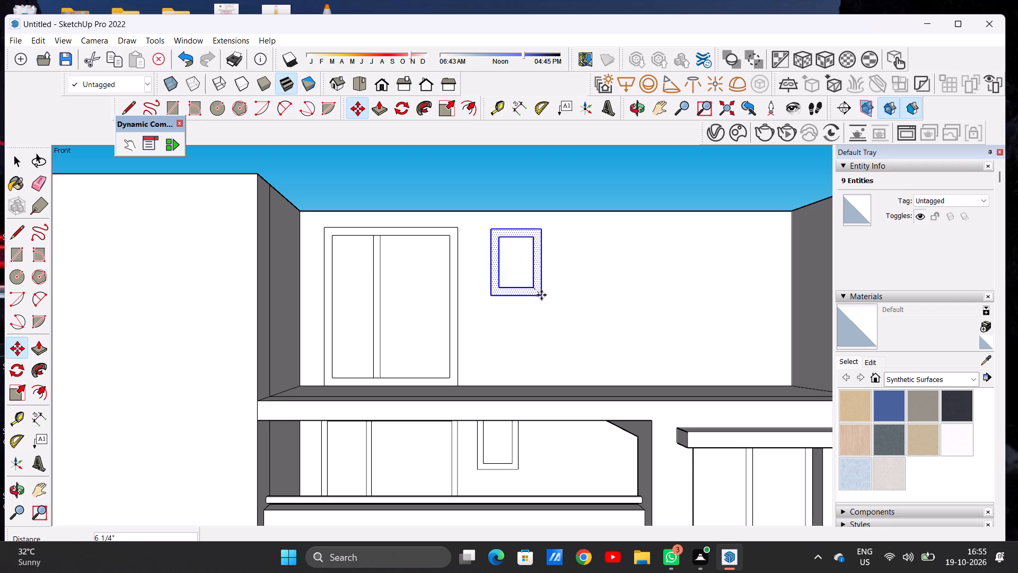
{"action": "left_click", "coordinate": [541, 295]}
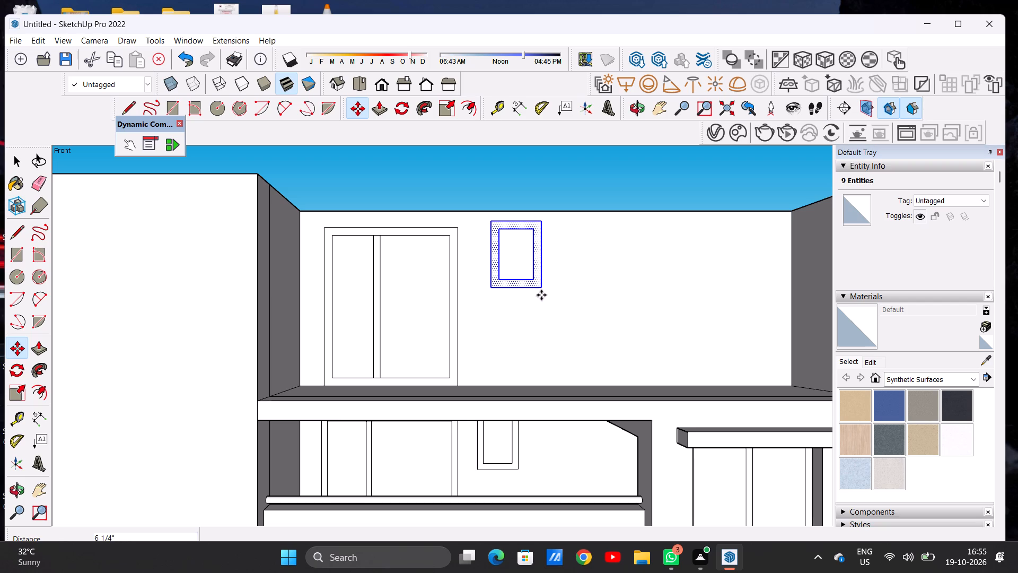
{"action": "key", "text": "space"}
{"action": "left_click", "coordinate": [545, 191]}
Draw a line about 2' 2" across the terrace floor's front strip, in line with the edge of the balcony opening below.
{"action": "scroll", "coordinate": [540, 311], "scroll_direction": "down", "scroll_amount": 10}
{"action": "scroll", "coordinate": [539, 374], "scroll_direction": "up", "scroll_amount": 2}
{"action": "scroll", "coordinate": [539, 374], "scroll_direction": "down", "scroll_amount": 1}
{"action": "scroll", "coordinate": [539, 374], "scroll_direction": "up", "scroll_amount": 4}
{"action": "middle_click_drag", "start_coordinate": [514, 394], "coordinate": [505, 312]}
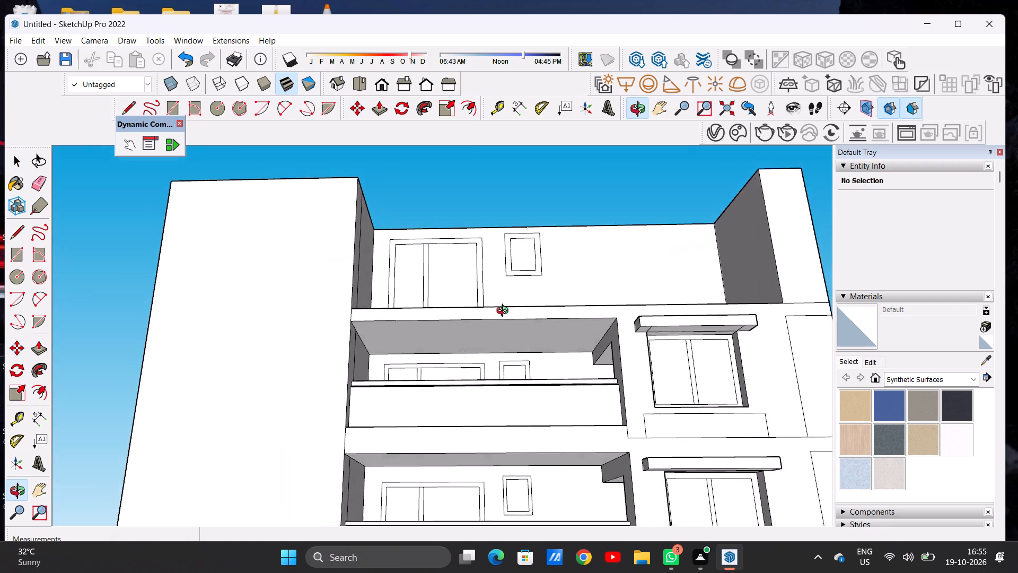
{"action": "middle_click_drag", "start_coordinate": [505, 312], "coordinate": [514, 415]}
{"action": "scroll", "coordinate": [520, 310], "scroll_direction": "down", "scroll_amount": 7}
{"action": "middle_click_drag", "start_coordinate": [526, 246], "coordinate": [529, 378]}
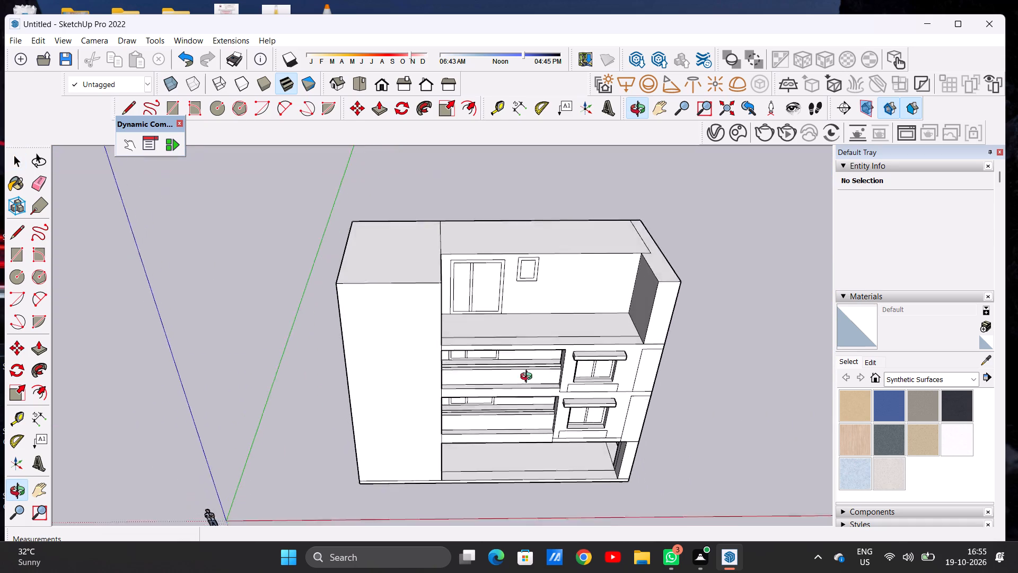
{"action": "middle_click_drag", "start_coordinate": [529, 378], "coordinate": [529, 414]}
{"action": "scroll", "coordinate": [561, 354], "scroll_direction": "up", "scroll_amount": 7}
{"action": "scroll", "coordinate": [635, 415], "scroll_direction": "up", "scroll_amount": 1}
{"action": "middle_click_drag", "start_coordinate": [633, 413], "coordinate": [626, 444]}
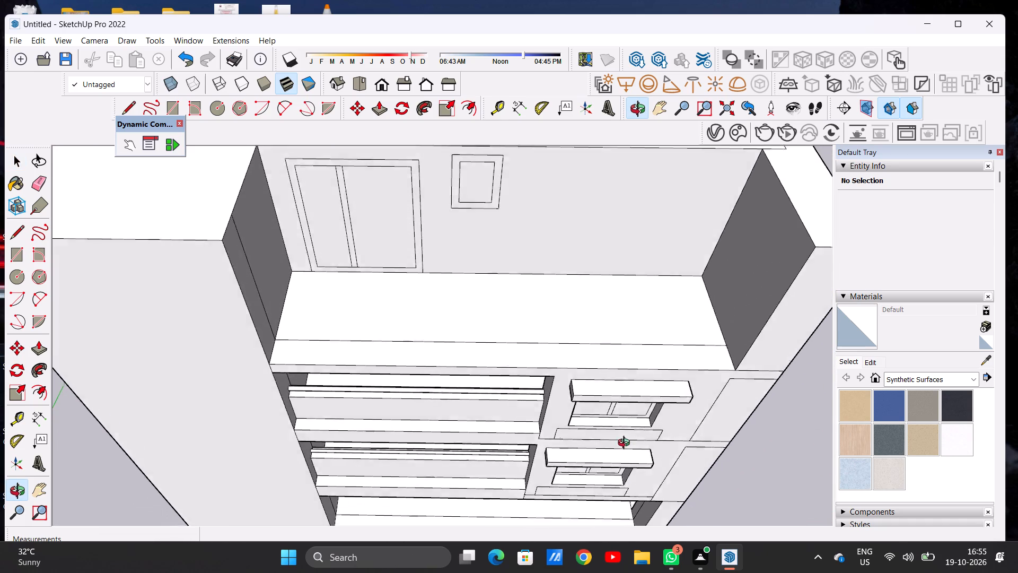
{"action": "middle_click_drag", "start_coordinate": [626, 444], "coordinate": [626, 448]}
{"action": "scroll", "coordinate": [593, 365], "scroll_direction": "down", "scroll_amount": 2}
{"action": "scroll", "coordinate": [569, 379], "scroll_direction": "up", "scroll_amount": 1}
{"action": "scroll", "coordinate": [569, 379], "scroll_direction": "down", "scroll_amount": 1}
{"action": "scroll", "coordinate": [569, 379], "scroll_direction": "up", "scroll_amount": 8}
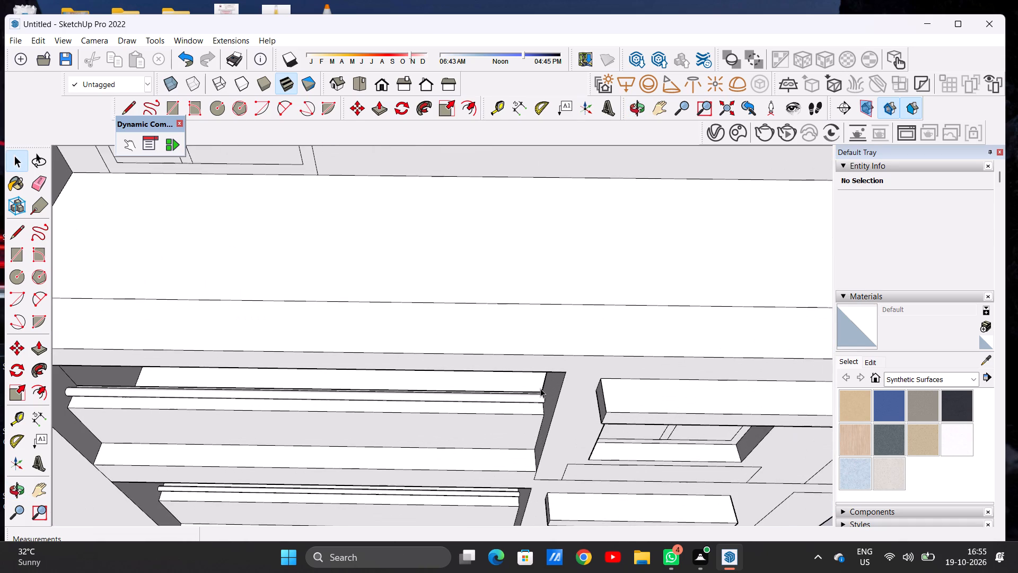
{"action": "key", "text": "l"}
{"action": "scroll", "coordinate": [576, 373], "scroll_direction": "up", "scroll_amount": 6}
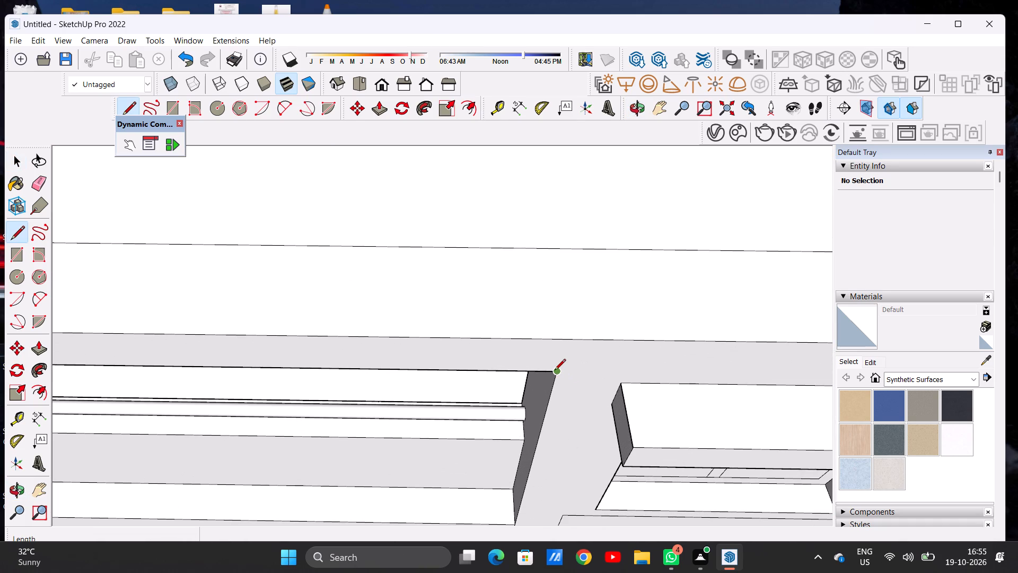
{"action": "left_click", "coordinate": [567, 337]}
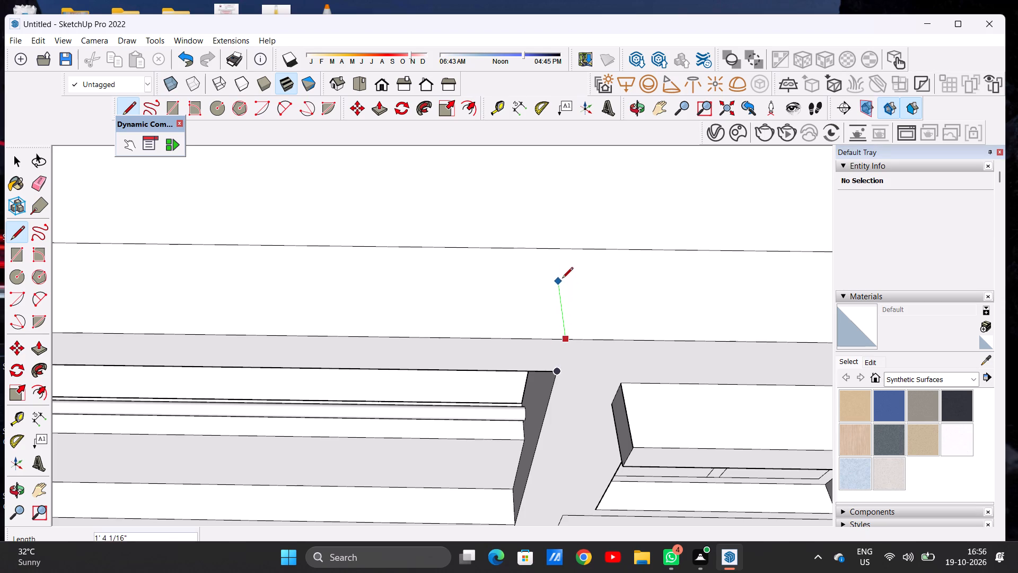
{"action": "left_click", "coordinate": [550, 251]}
{"action": "key", "text": "space"}
Push/Pull the front floor strip above the projecting windows upward to the top of the adjoining side wall.
{"action": "scroll", "coordinate": [533, 368], "scroll_direction": "down", "scroll_amount": 20}
{"action": "scroll", "coordinate": [533, 368], "scroll_direction": "down", "scroll_amount": 6}
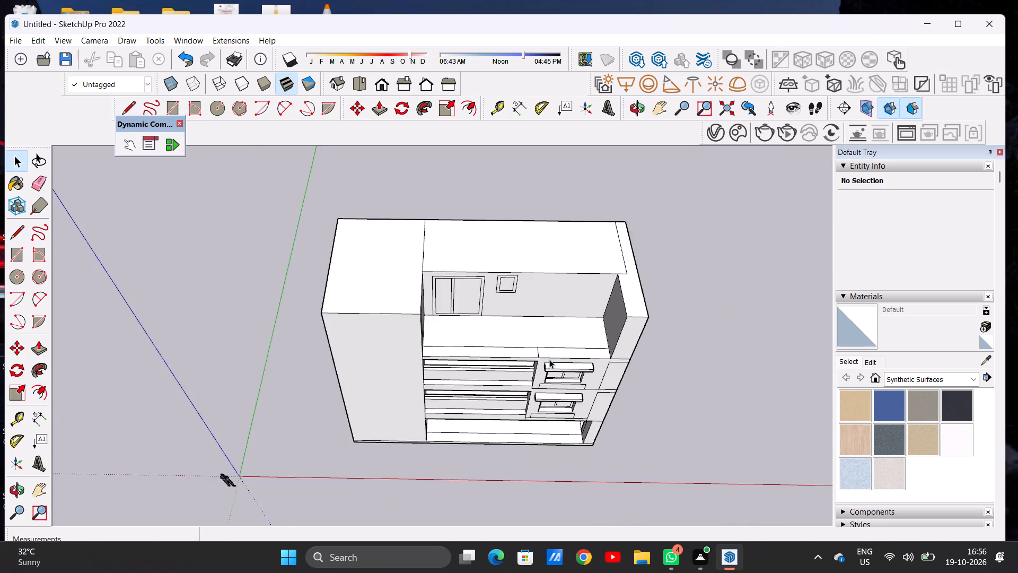
{"action": "middle_click_drag", "start_coordinate": [579, 359], "coordinate": [581, 326]}
{"action": "scroll", "coordinate": [579, 334], "scroll_direction": "up", "scroll_amount": 10}
{"action": "scroll", "coordinate": [556, 354], "scroll_direction": "down", "scroll_amount": 1}
{"action": "scroll", "coordinate": [556, 354], "scroll_direction": "up", "scroll_amount": 3}
{"action": "middle_click_drag", "start_coordinate": [558, 353], "coordinate": [559, 390]}
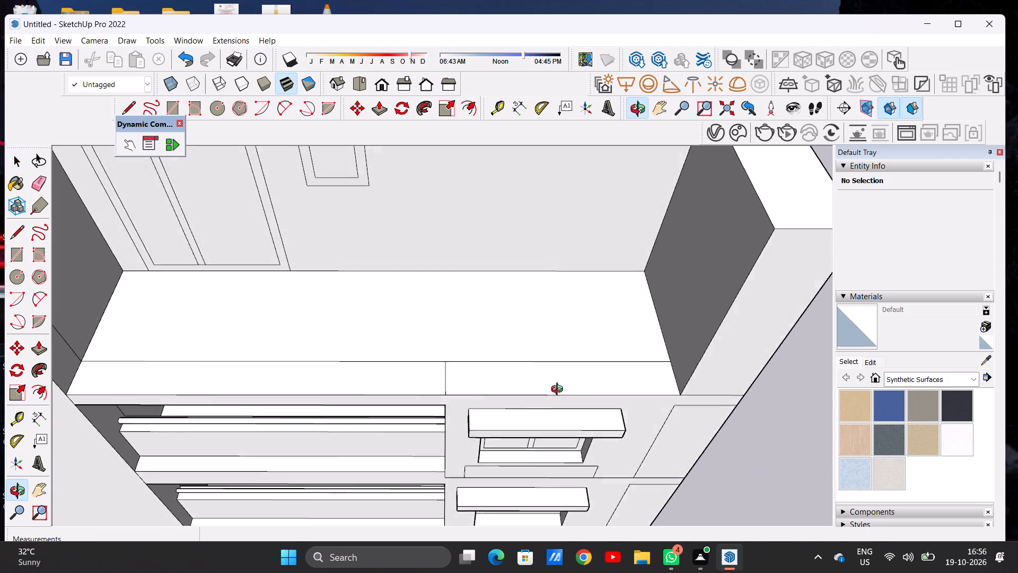
{"action": "middle_click_drag", "start_coordinate": [559, 390], "coordinate": [559, 401]}
{"action": "scroll", "coordinate": [579, 397], "scroll_direction": "up", "scroll_amount": 17}
{"action": "scroll", "coordinate": [587, 360], "scroll_direction": "down", "scroll_amount": 20}
{"action": "scroll", "coordinate": [587, 360], "scroll_direction": "down", "scroll_amount": 2}
{"action": "scroll", "coordinate": [595, 378], "scroll_direction": "up", "scroll_amount": 2}
{"action": "scroll", "coordinate": [595, 378], "scroll_direction": "down", "scroll_amount": 3}
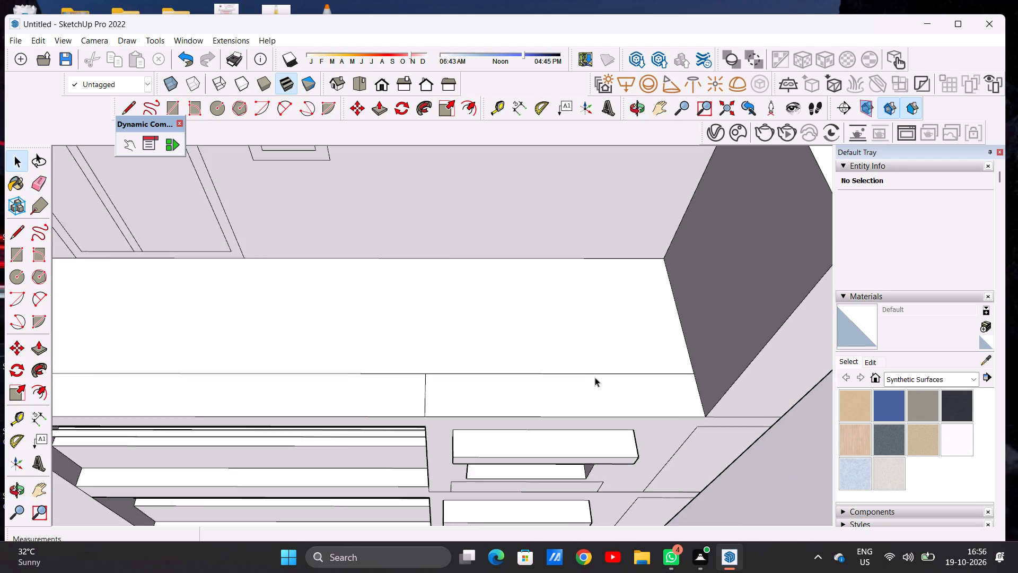
{"action": "scroll", "coordinate": [595, 377], "scroll_direction": "down", "scroll_amount": 5}
{"action": "scroll", "coordinate": [639, 375], "scroll_direction": "down", "scroll_amount": 6}
{"action": "middle_click_drag", "start_coordinate": [634, 400], "coordinate": [631, 311]}
{"action": "scroll", "coordinate": [625, 348], "scroll_direction": "up", "scroll_amount": 5}
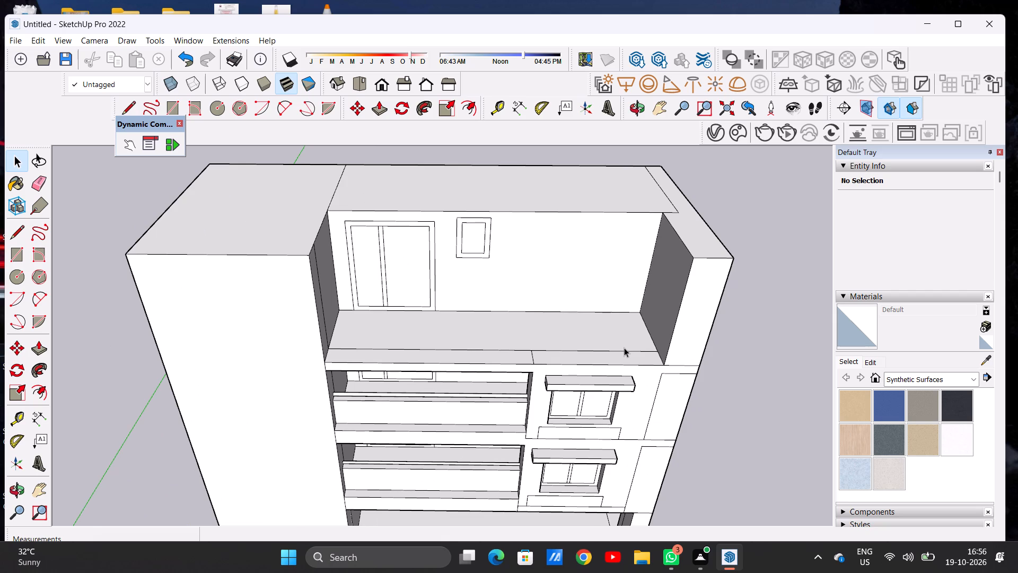
{"action": "scroll", "coordinate": [587, 342], "scroll_direction": "down", "scroll_amount": 8}
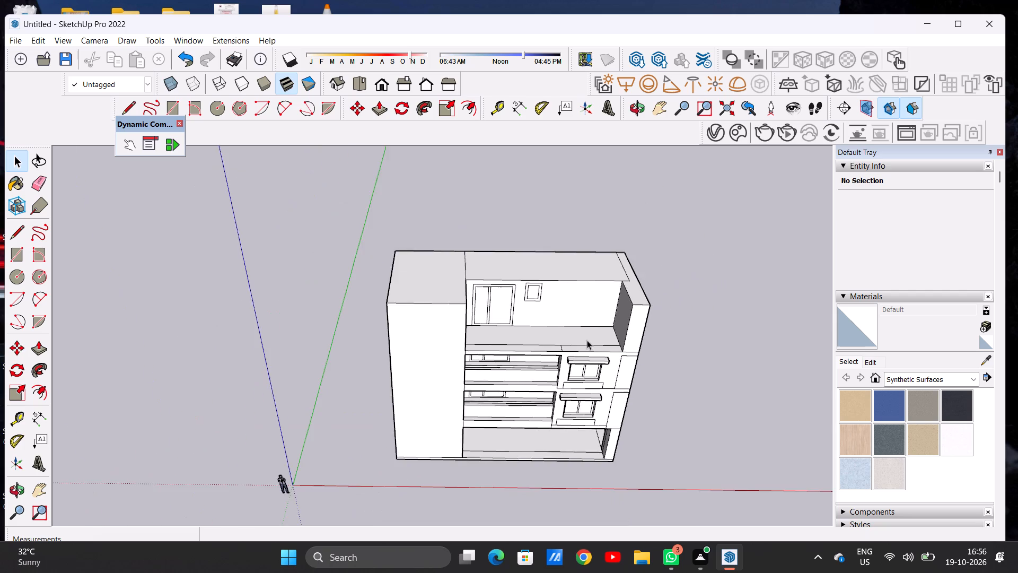
{"action": "scroll", "coordinate": [602, 329], "scroll_direction": "down", "scroll_amount": 3}
{"action": "scroll", "coordinate": [602, 324], "scroll_direction": "up", "scroll_amount": 11}
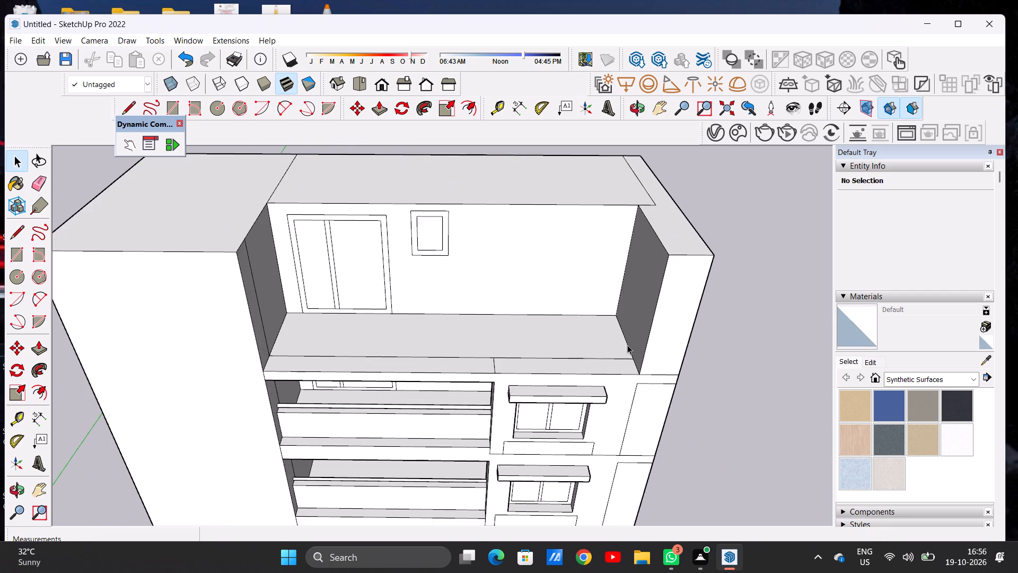
{"action": "middle_click_drag", "start_coordinate": [638, 340], "coordinate": [637, 370]}
{"action": "key", "text": "p"}
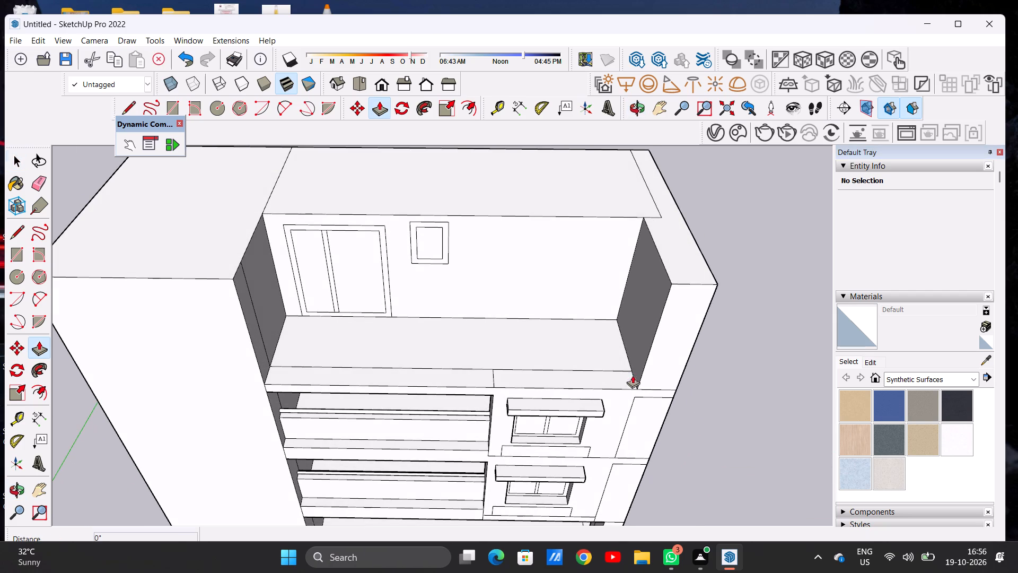
{"action": "scroll", "coordinate": [624, 381], "scroll_direction": "up", "scroll_amount": 5}
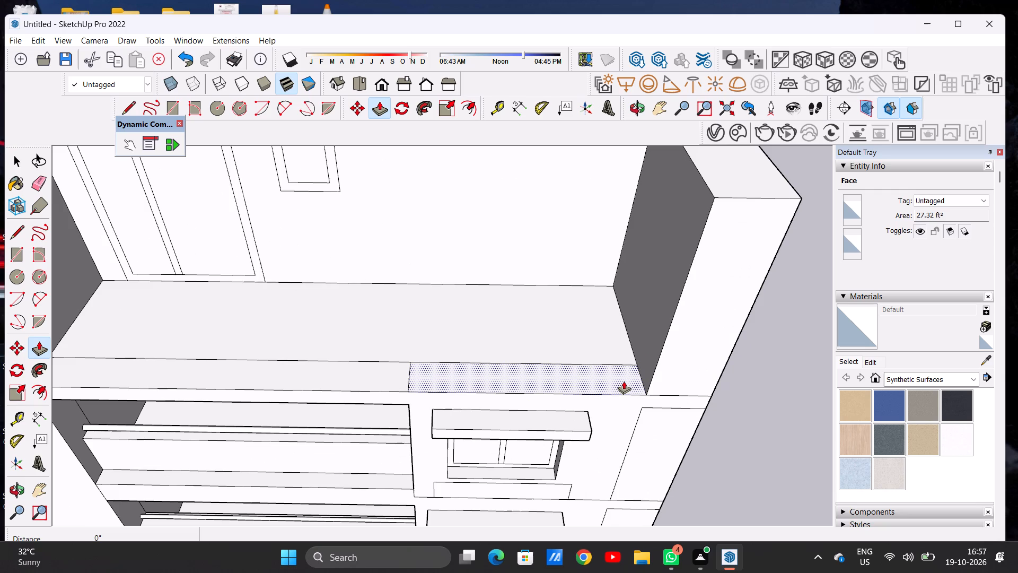
{"action": "left_click", "coordinate": [624, 381]}
{"action": "scroll", "coordinate": [634, 329], "scroll_direction": "down", "scroll_amount": 6}
{"action": "scroll", "coordinate": [634, 329], "scroll_direction": "up", "scroll_amount": 1}
{"action": "scroll", "coordinate": [634, 329], "scroll_direction": "down", "scroll_amount": 2}
{"action": "scroll", "coordinate": [658, 254], "scroll_direction": "up", "scroll_amount": 8}
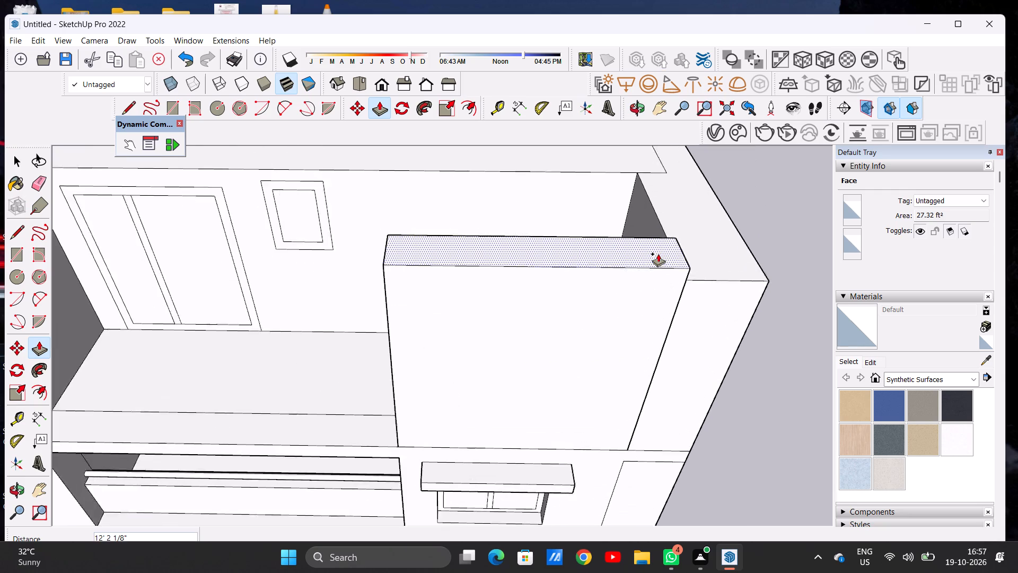
{"action": "left_click", "coordinate": [692, 285]}
{"action": "key", "text": "space"}
Examine the raised front wall and the top-storey terrace beside it from the front and from above.
{"action": "scroll", "coordinate": [684, 292], "scroll_direction": "down", "scroll_amount": 13}
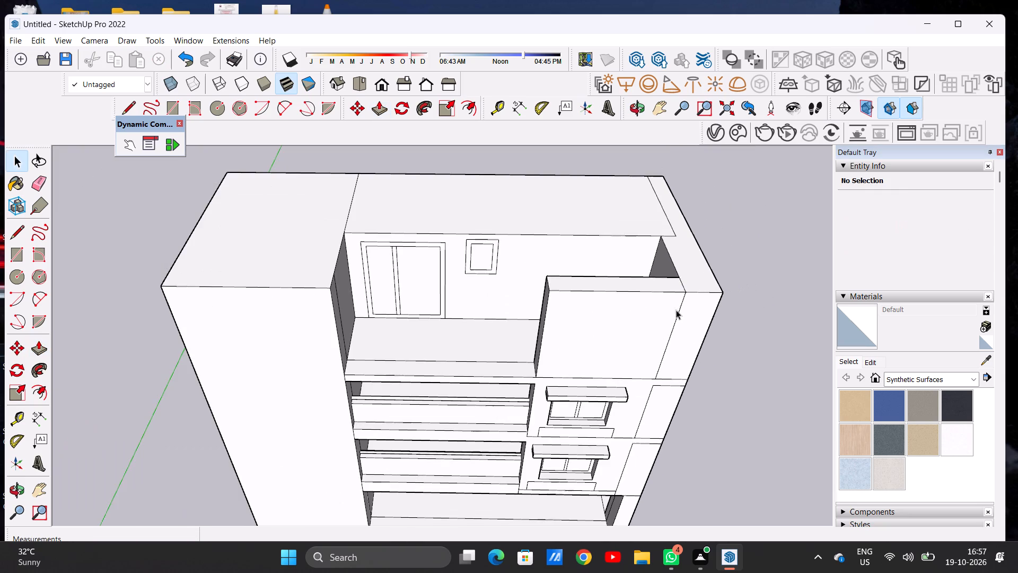
{"action": "middle_click_drag", "start_coordinate": [619, 255], "coordinate": [613, 211]}
{"action": "scroll", "coordinate": [654, 275], "scroll_direction": "up", "scroll_amount": 6}
{"action": "scroll", "coordinate": [589, 338], "scroll_direction": "up", "scroll_amount": 1}
{"action": "middle_click_drag", "start_coordinate": [589, 334], "coordinate": [580, 259]}
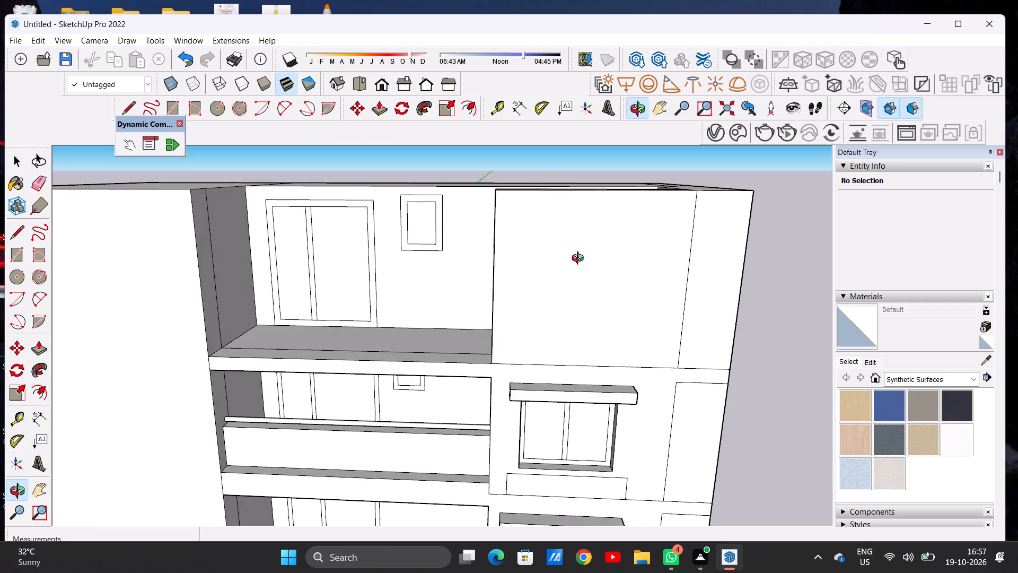
{"action": "middle_click_drag", "start_coordinate": [580, 259], "coordinate": [580, 259]}
{"action": "scroll", "coordinate": [580, 259], "scroll_direction": "up", "scroll_amount": 1}
{"action": "scroll", "coordinate": [611, 331], "scroll_direction": "down", "scroll_amount": 14}
{"action": "scroll", "coordinate": [594, 293], "scroll_direction": "up", "scroll_amount": 6}
{"action": "scroll", "coordinate": [594, 293], "scroll_direction": "down", "scroll_amount": 1}
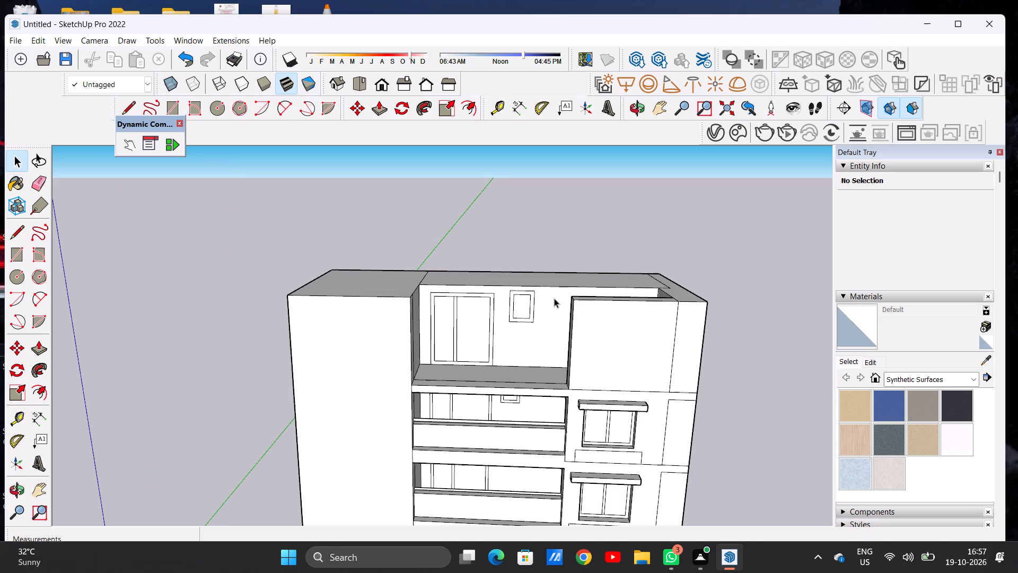
{"action": "scroll", "coordinate": [510, 314], "scroll_direction": "down", "scroll_amount": 16}
{"action": "scroll", "coordinate": [510, 334], "scroll_direction": "up", "scroll_amount": 9}
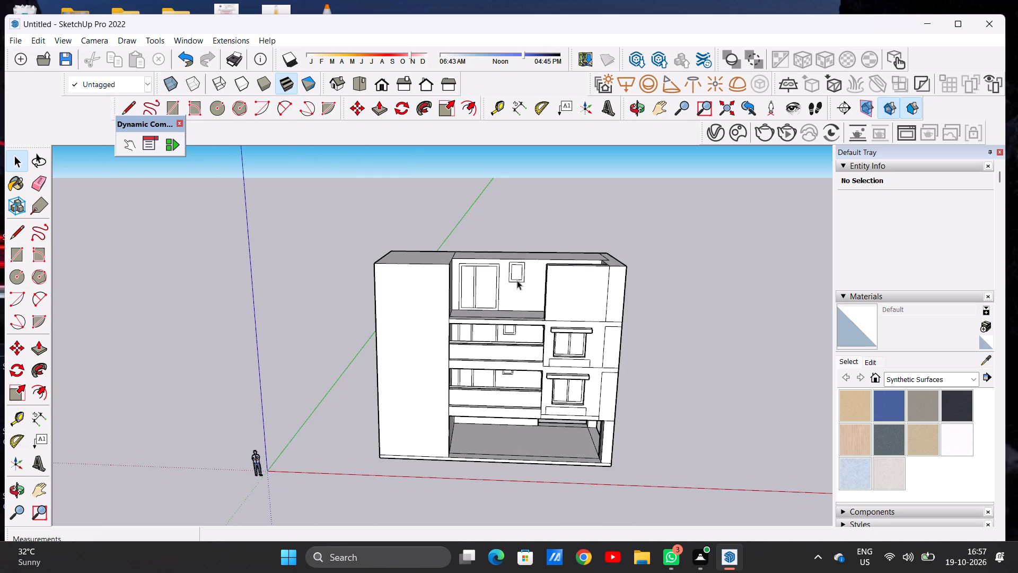
{"action": "middle_click_drag", "start_coordinate": [517, 279], "coordinate": [565, 397]}
{"action": "scroll", "coordinate": [550, 342], "scroll_direction": "up", "scroll_amount": 4}
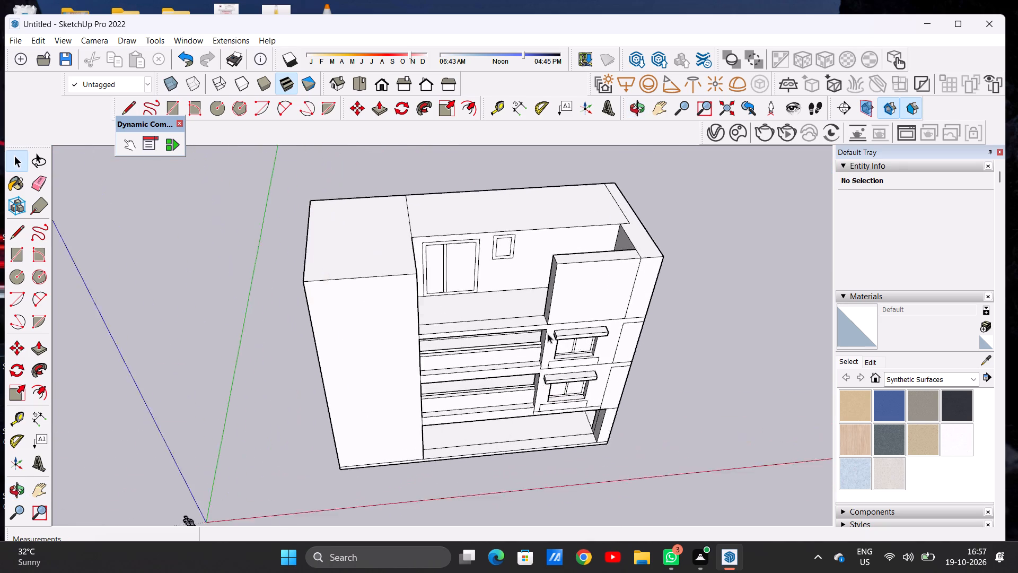
{"action": "scroll", "coordinate": [548, 334], "scroll_direction": "up", "scroll_amount": 3}
{"action": "middle_click_drag", "start_coordinate": [530, 292], "coordinate": [522, 336]}
{"action": "middle_click_drag", "start_coordinate": [533, 311], "coordinate": [498, 350]}
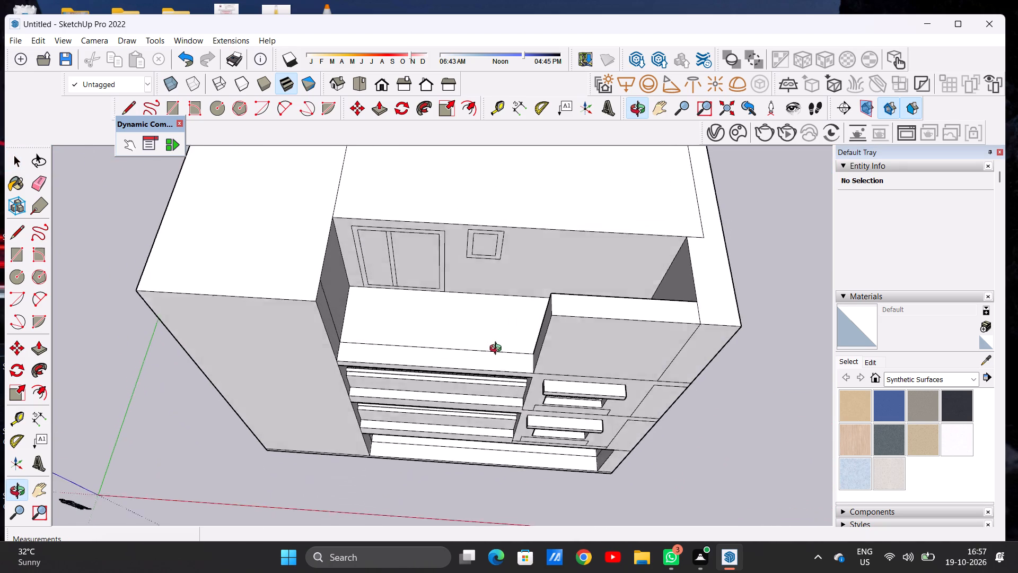
{"action": "middle_click_drag", "start_coordinate": [498, 350], "coordinate": [514, 336]}
{"action": "scroll", "coordinate": [509, 356], "scroll_direction": "up", "scroll_amount": 7}
{"action": "scroll", "coordinate": [613, 336], "scroll_direction": "down", "scroll_amount": 8}
{"action": "scroll", "coordinate": [535, 349], "scroll_direction": "up", "scroll_amount": 3}
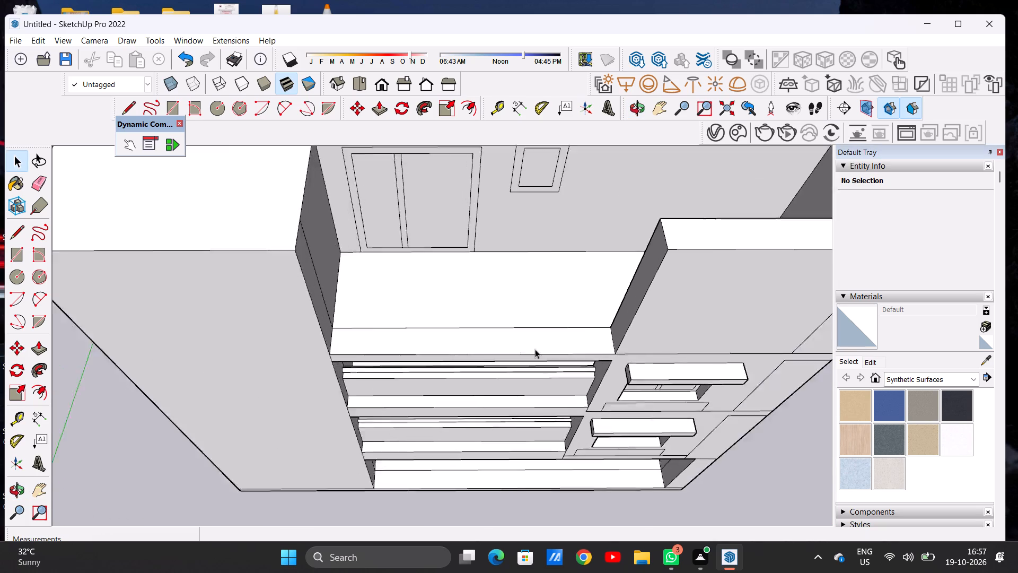
{"action": "scroll", "coordinate": [535, 349], "scroll_direction": "up", "scroll_amount": 4}
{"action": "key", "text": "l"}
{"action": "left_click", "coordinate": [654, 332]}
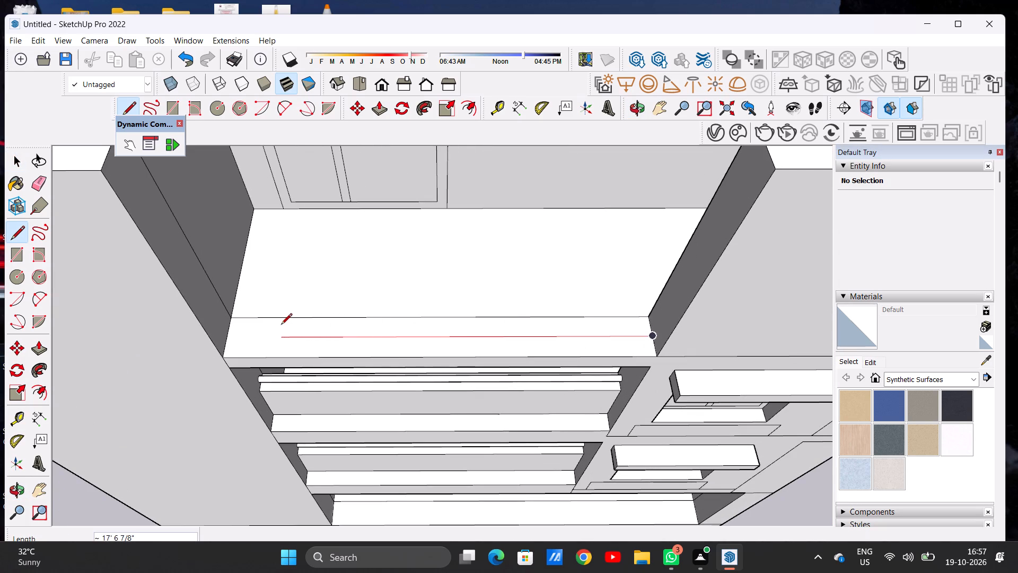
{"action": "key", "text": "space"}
Push/Pull the terrace floor's front strip above the balconies upward by 1' 3".
{"action": "scroll", "coordinate": [390, 393], "scroll_direction": "down", "scroll_amount": 6}
{"action": "middle_click_drag", "start_coordinate": [505, 395], "coordinate": [512, 323]}
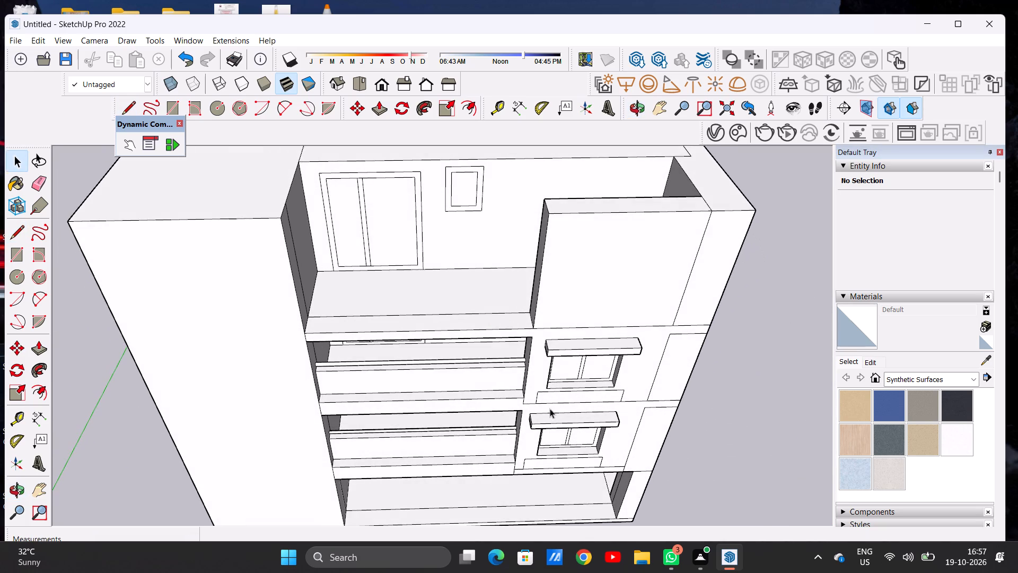
{"action": "middle_click_drag", "start_coordinate": [550, 409], "coordinate": [572, 316]}
{"action": "scroll", "coordinate": [572, 316], "scroll_direction": "down", "scroll_amount": 6}
{"action": "scroll", "coordinate": [551, 298], "scroll_direction": "up", "scroll_amount": 7}
{"action": "middle_click_drag", "start_coordinate": [518, 302], "coordinate": [511, 339]}
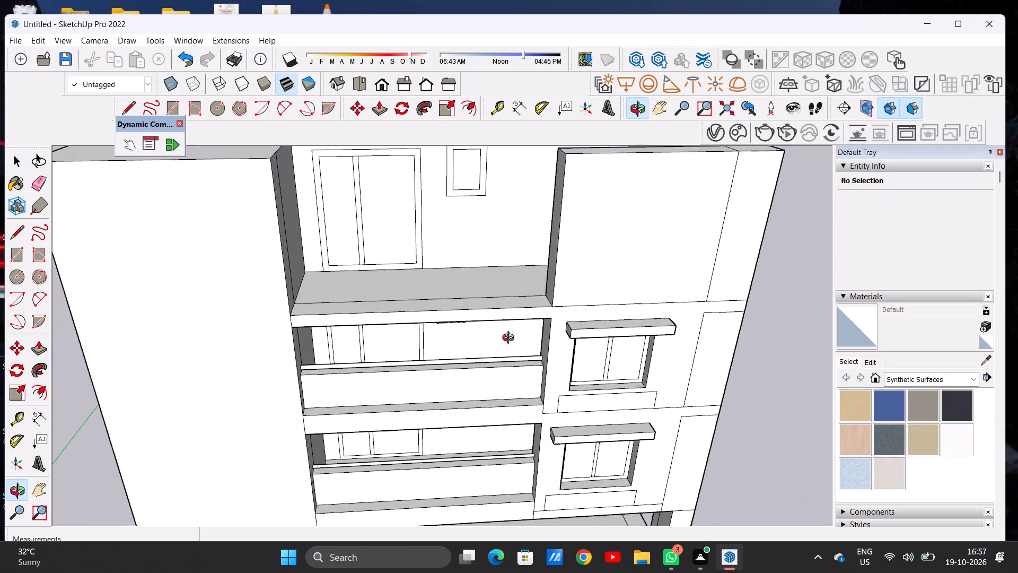
{"action": "middle_click_drag", "start_coordinate": [511, 339], "coordinate": [518, 362]}
{"action": "scroll", "coordinate": [527, 326], "scroll_direction": "up", "scroll_amount": 2}
{"action": "key", "text": "p"}
{"action": "scroll", "coordinate": [547, 306], "scroll_direction": "up", "scroll_amount": 5}
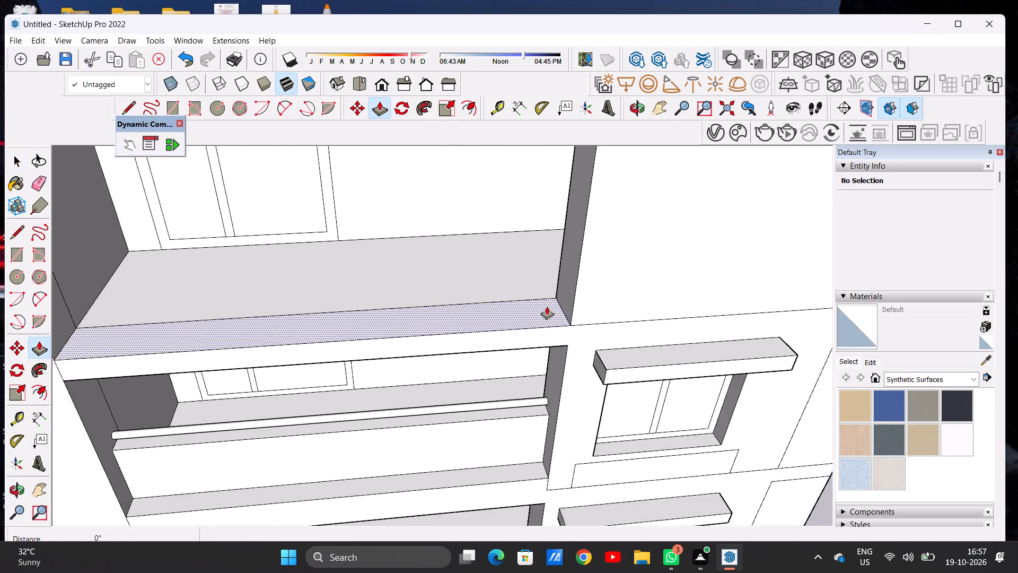
{"action": "left_click", "coordinate": [550, 315]}
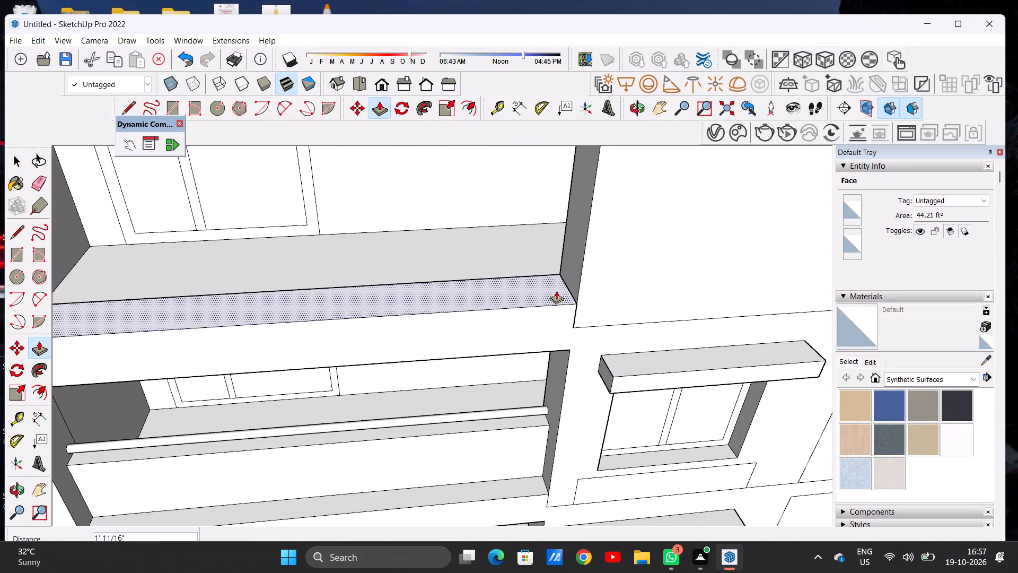
{"action": "left_click", "coordinate": [557, 286]}
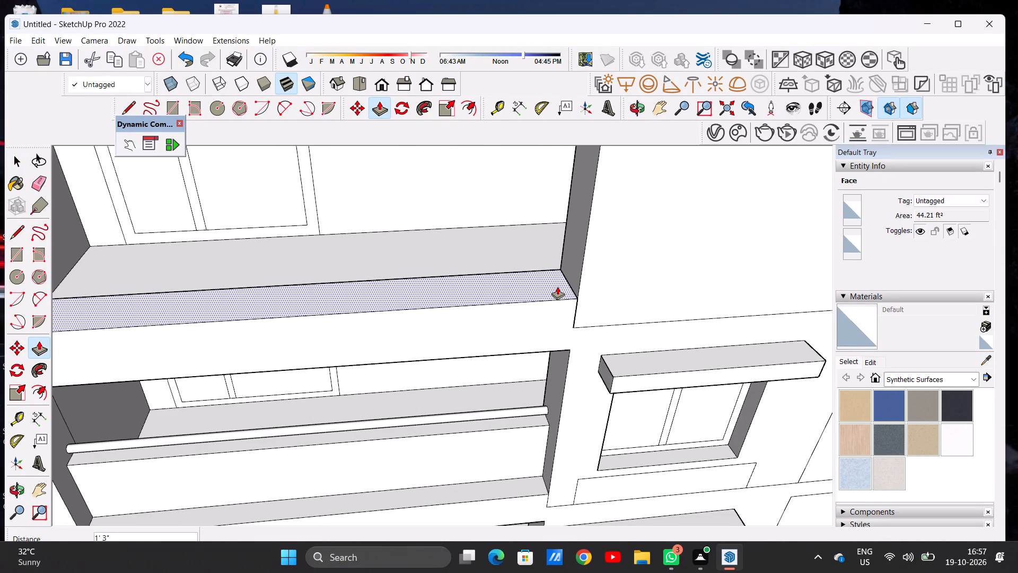
{"action": "key", "text": "space"}
Draw a line lengthwise along the middle of the raised front strip's top, from the front wall block to the opposite side wall.
{"action": "scroll", "coordinate": [568, 361], "scroll_direction": "down", "scroll_amount": 13}
{"action": "scroll", "coordinate": [557, 341], "scroll_direction": "up", "scroll_amount": 1}
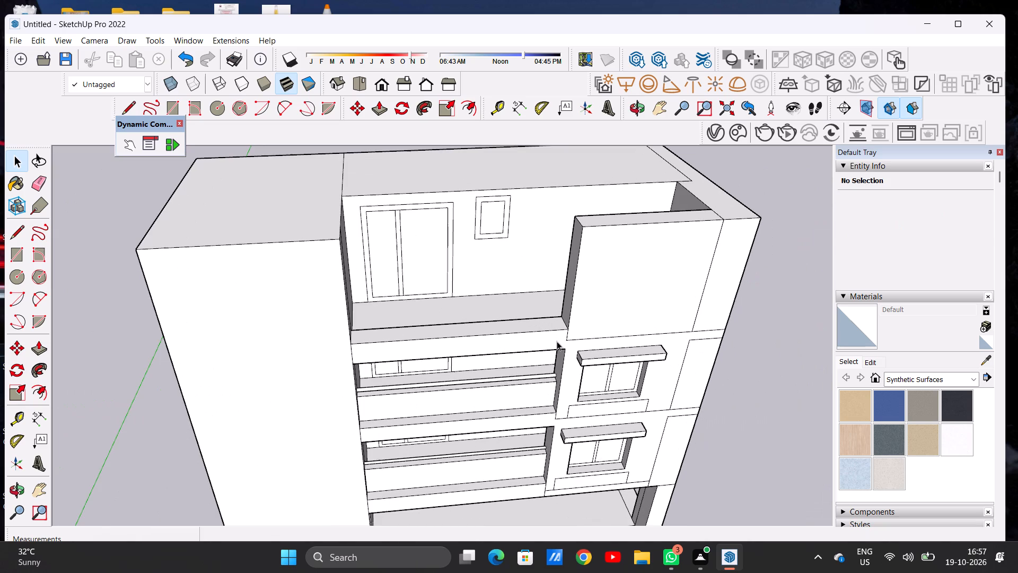
{"action": "middle_click_drag", "start_coordinate": [557, 341], "coordinate": [551, 388]}
{"action": "scroll", "coordinate": [556, 363], "scroll_direction": "up", "scroll_amount": 3}
{"action": "key", "text": "l"}
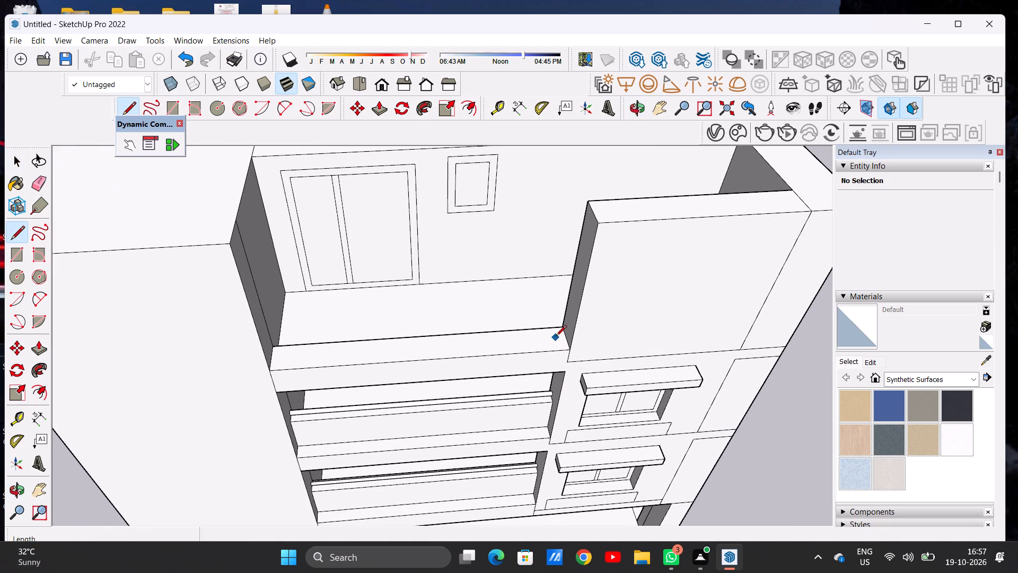
{"action": "left_click", "coordinate": [566, 338]}
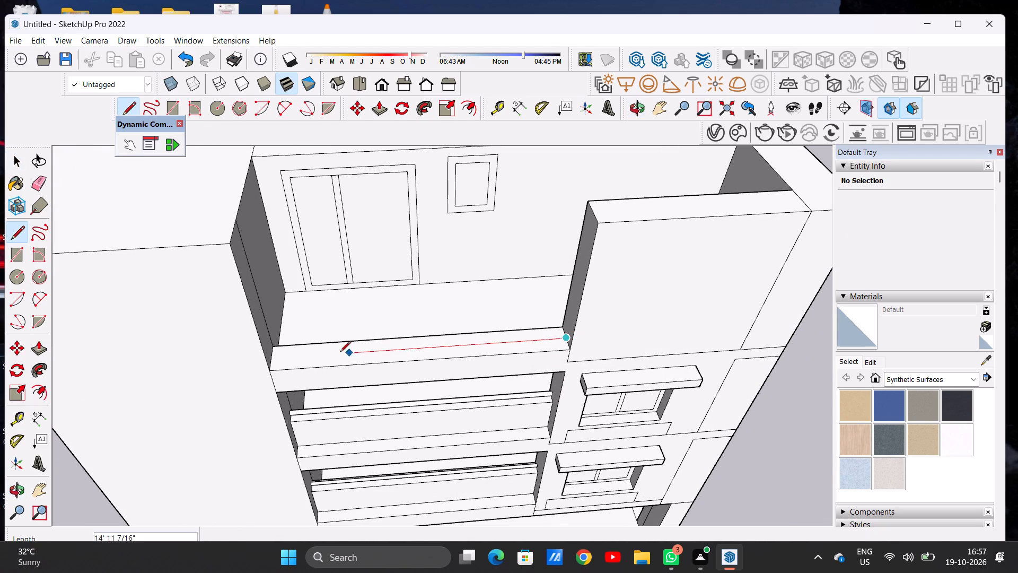
{"action": "scroll", "coordinate": [273, 358], "scroll_direction": "up", "scroll_amount": 2}
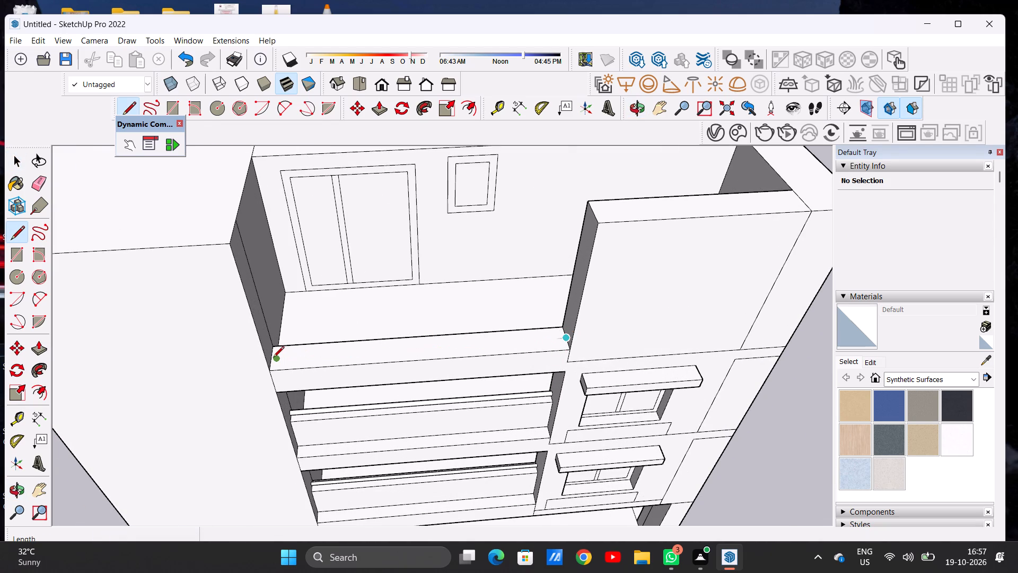
{"action": "scroll", "coordinate": [273, 358], "scroll_direction": "up", "scroll_amount": 3}
{"action": "left_click", "coordinate": [270, 358]}
{"action": "key", "text": "space"}
Push/Pull the rear half of the raised strip's top upward about 3' 11 7/8" to form the terrace parapet.
{"action": "scroll", "coordinate": [522, 324], "scroll_direction": "down", "scroll_amount": 10}
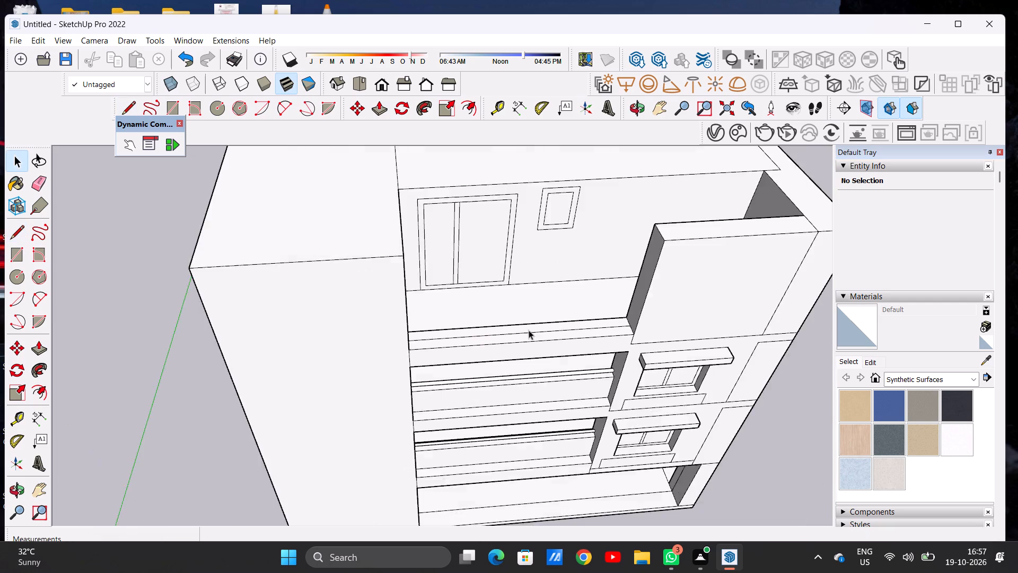
{"action": "scroll", "coordinate": [529, 330], "scroll_direction": "down", "scroll_amount": 5}
{"action": "scroll", "coordinate": [554, 324], "scroll_direction": "up", "scroll_amount": 8}
{"action": "middle_click_drag", "start_coordinate": [564, 326], "coordinate": [580, 362]}
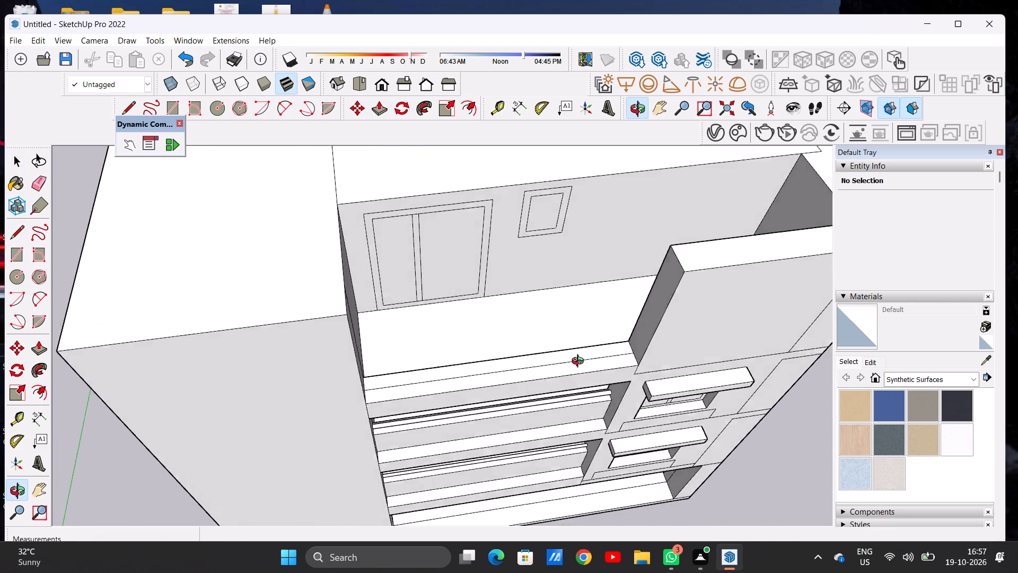
{"action": "middle_click_drag", "start_coordinate": [580, 362], "coordinate": [574, 238]}
{"action": "scroll", "coordinate": [600, 376], "scroll_direction": "down", "scroll_amount": 8}
{"action": "scroll", "coordinate": [604, 337], "scroll_direction": "up", "scroll_amount": 1}
{"action": "scroll", "coordinate": [604, 337], "scroll_direction": "down", "scroll_amount": 1}
{"action": "scroll", "coordinate": [604, 337], "scroll_direction": "up", "scroll_amount": 7}
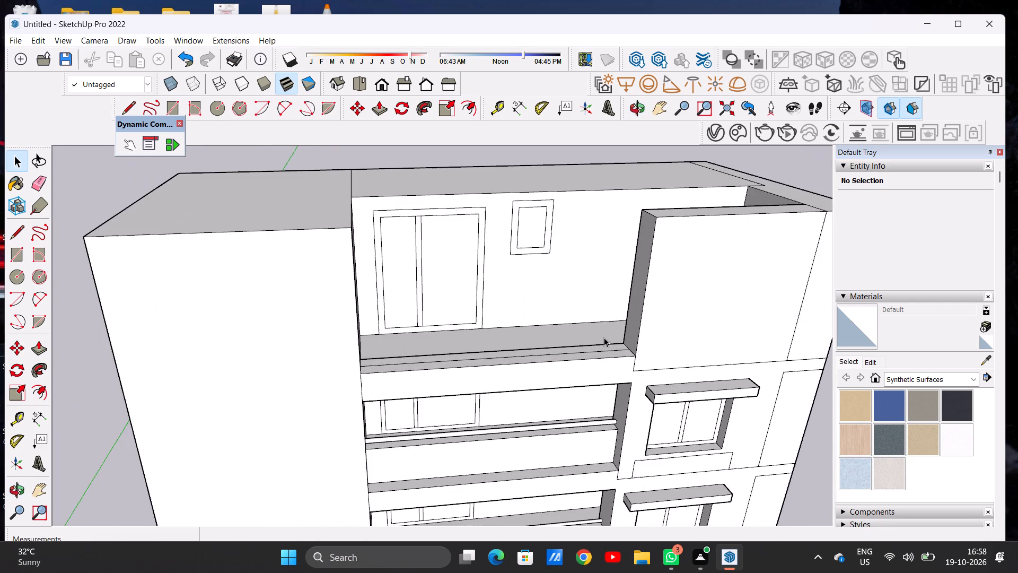
{"action": "middle_click_drag", "start_coordinate": [603, 343], "coordinate": [582, 411]}
{"action": "key", "text": "p"}
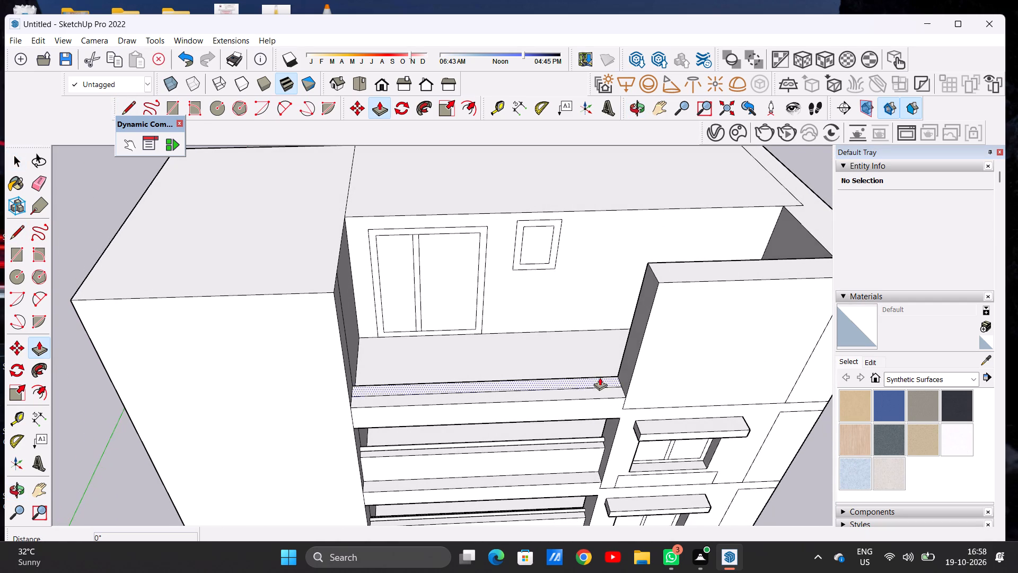
{"action": "scroll", "coordinate": [600, 377], "scroll_direction": "up", "scroll_amount": 2}
{"action": "scroll", "coordinate": [600, 377], "scroll_direction": "down", "scroll_amount": 1}
{"action": "scroll", "coordinate": [600, 377], "scroll_direction": "up", "scroll_amount": 3}
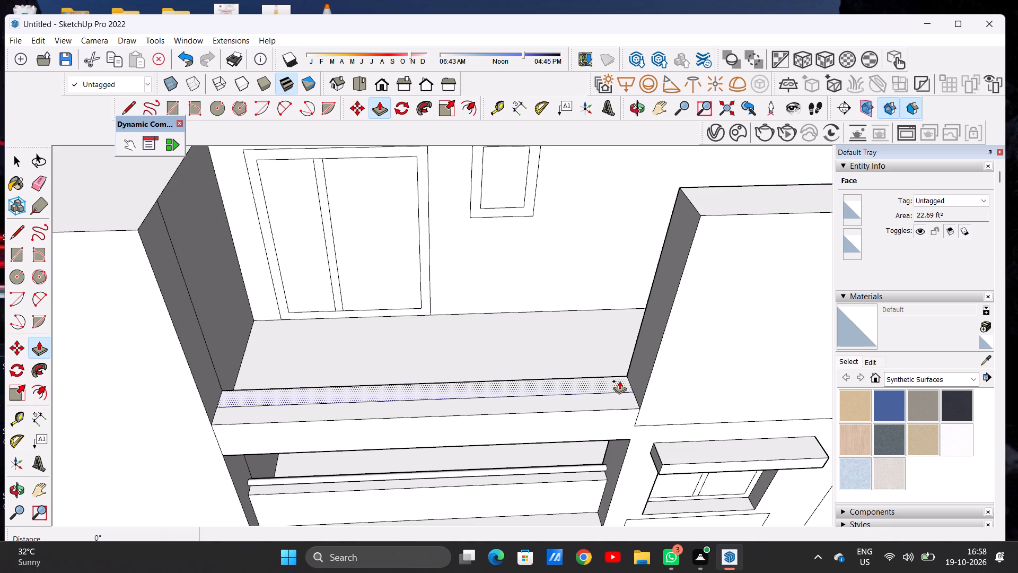
{"action": "left_click", "coordinate": [619, 381]}
{"action": "scroll", "coordinate": [617, 350], "scroll_direction": "down", "scroll_amount": 13}
{"action": "middle_click_drag", "start_coordinate": [617, 350], "coordinate": [613, 272]}
{"action": "scroll", "coordinate": [613, 307], "scroll_direction": "up", "scroll_amount": 10}
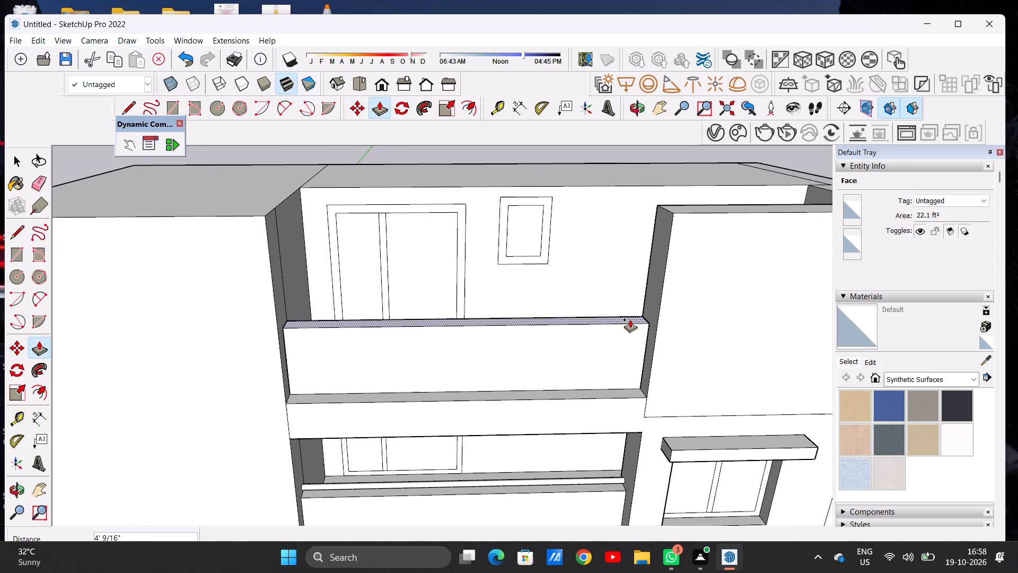
{"action": "left_click", "coordinate": [630, 319]}
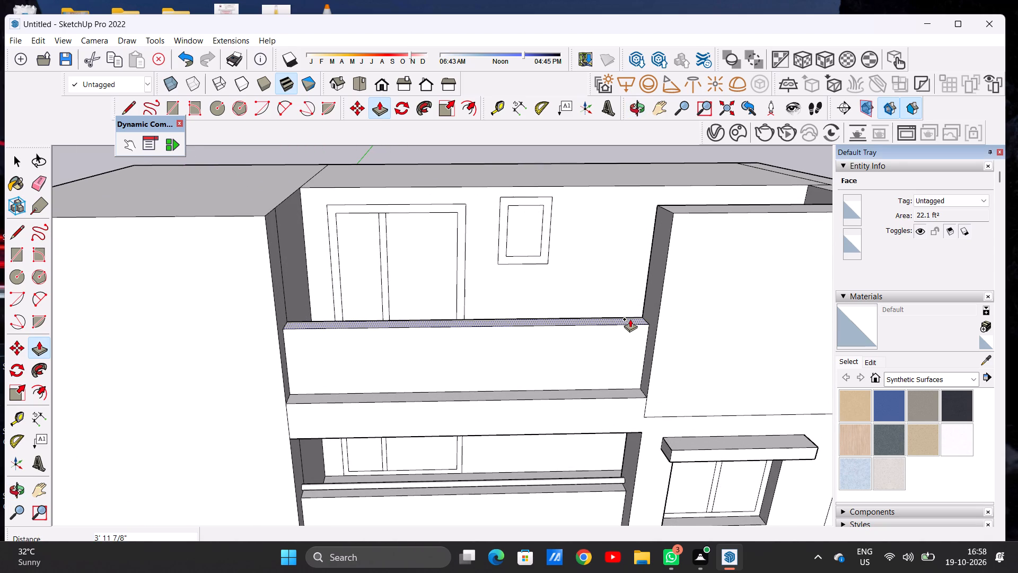
{"action": "key", "text": "space"}
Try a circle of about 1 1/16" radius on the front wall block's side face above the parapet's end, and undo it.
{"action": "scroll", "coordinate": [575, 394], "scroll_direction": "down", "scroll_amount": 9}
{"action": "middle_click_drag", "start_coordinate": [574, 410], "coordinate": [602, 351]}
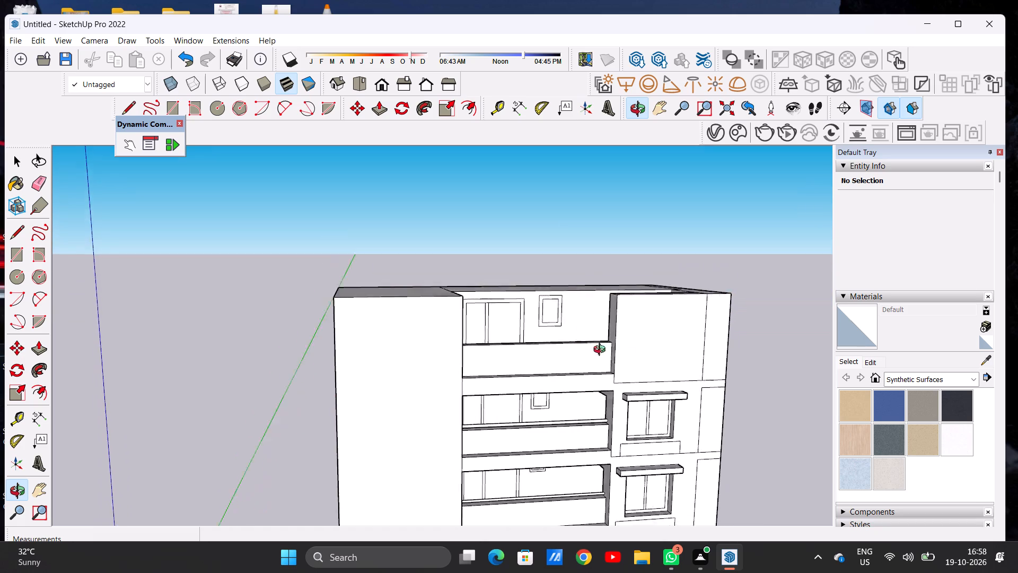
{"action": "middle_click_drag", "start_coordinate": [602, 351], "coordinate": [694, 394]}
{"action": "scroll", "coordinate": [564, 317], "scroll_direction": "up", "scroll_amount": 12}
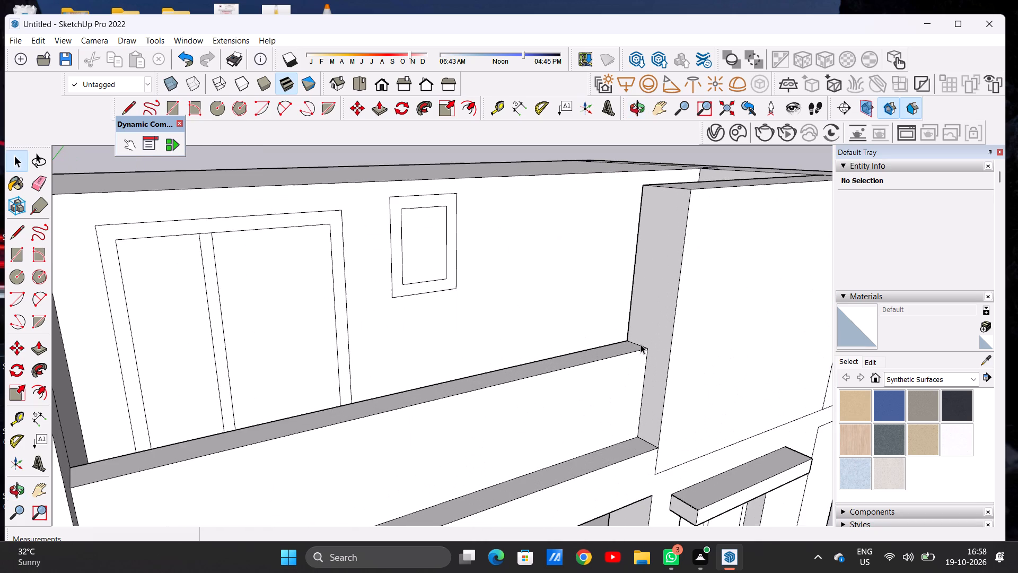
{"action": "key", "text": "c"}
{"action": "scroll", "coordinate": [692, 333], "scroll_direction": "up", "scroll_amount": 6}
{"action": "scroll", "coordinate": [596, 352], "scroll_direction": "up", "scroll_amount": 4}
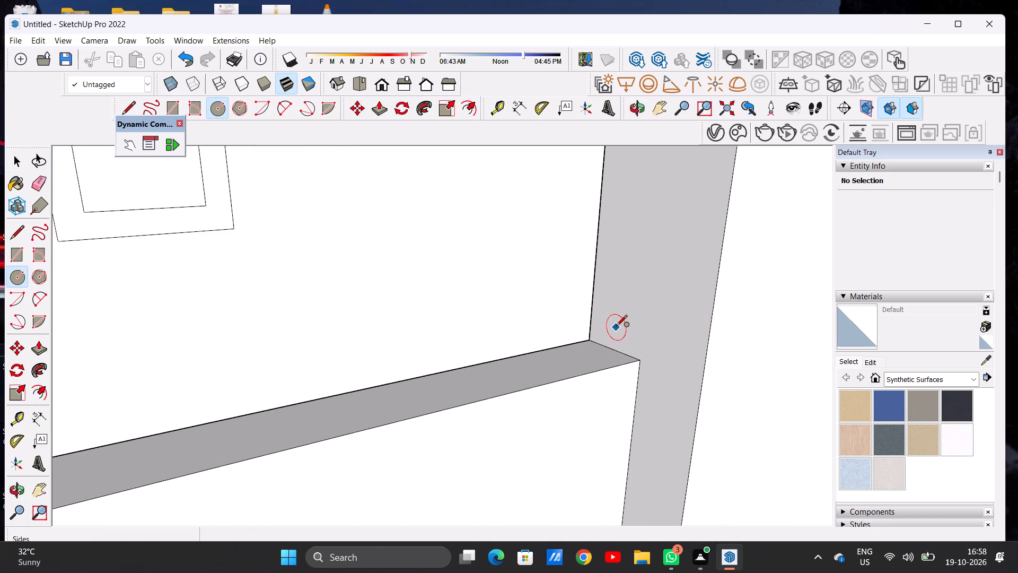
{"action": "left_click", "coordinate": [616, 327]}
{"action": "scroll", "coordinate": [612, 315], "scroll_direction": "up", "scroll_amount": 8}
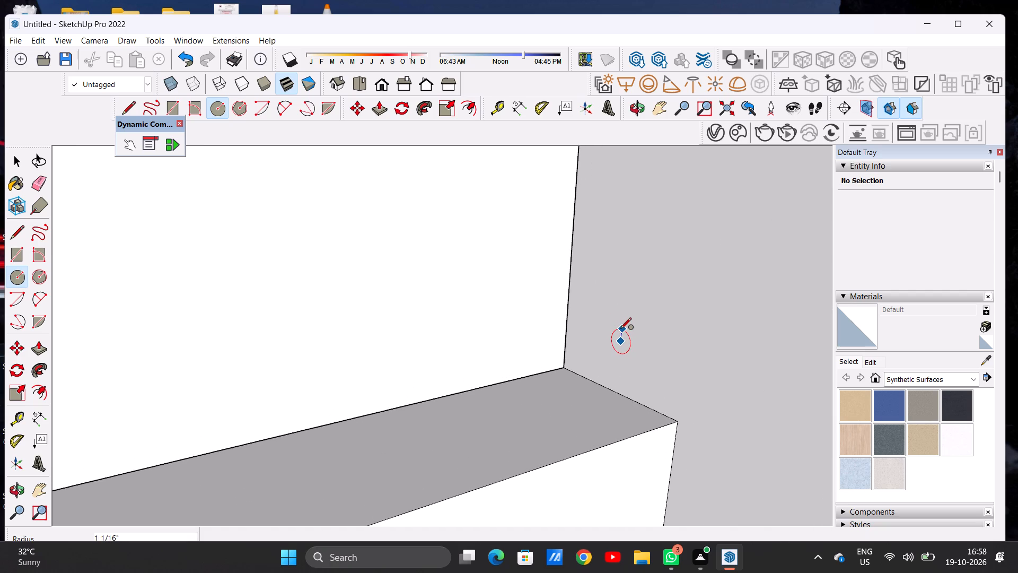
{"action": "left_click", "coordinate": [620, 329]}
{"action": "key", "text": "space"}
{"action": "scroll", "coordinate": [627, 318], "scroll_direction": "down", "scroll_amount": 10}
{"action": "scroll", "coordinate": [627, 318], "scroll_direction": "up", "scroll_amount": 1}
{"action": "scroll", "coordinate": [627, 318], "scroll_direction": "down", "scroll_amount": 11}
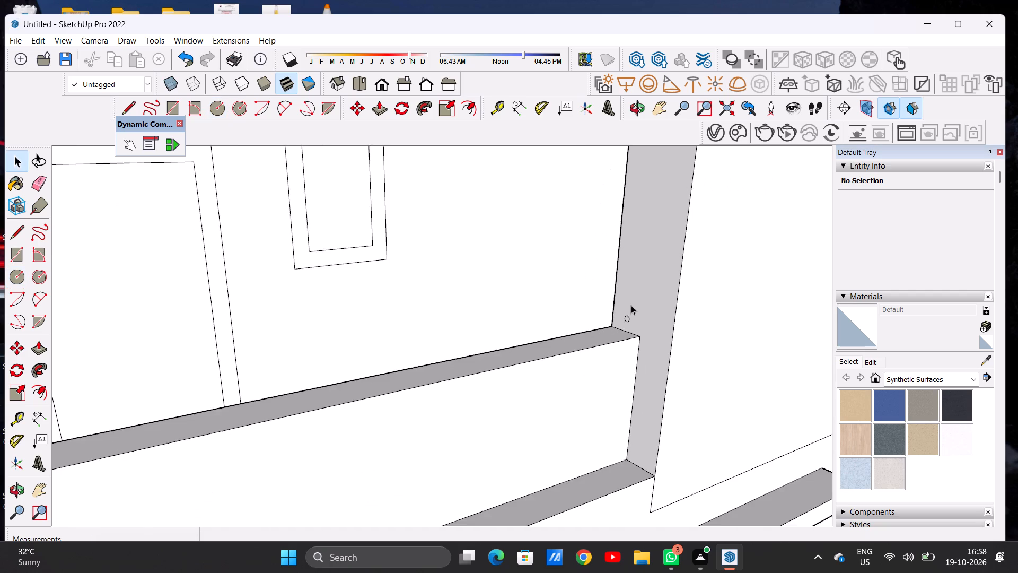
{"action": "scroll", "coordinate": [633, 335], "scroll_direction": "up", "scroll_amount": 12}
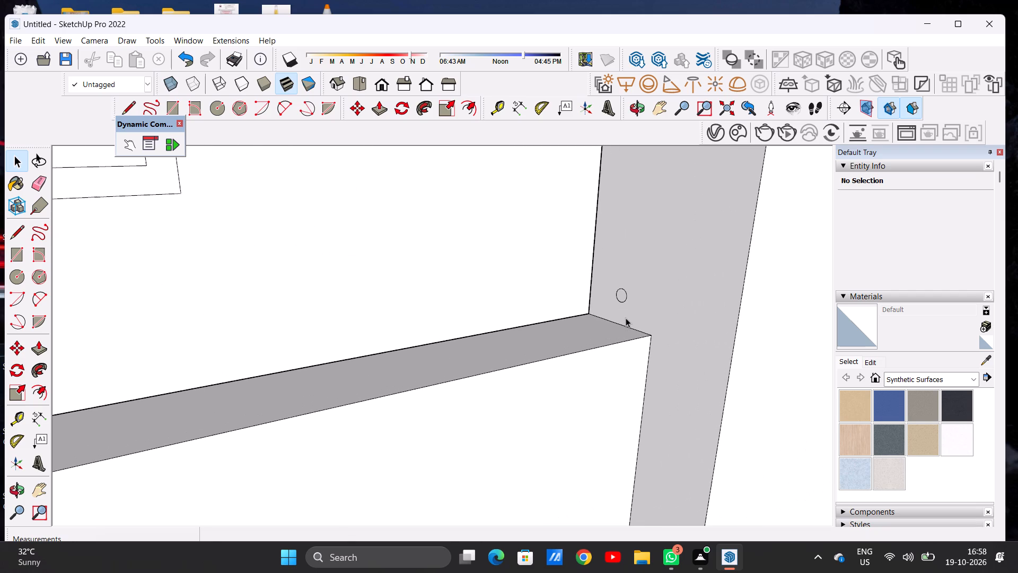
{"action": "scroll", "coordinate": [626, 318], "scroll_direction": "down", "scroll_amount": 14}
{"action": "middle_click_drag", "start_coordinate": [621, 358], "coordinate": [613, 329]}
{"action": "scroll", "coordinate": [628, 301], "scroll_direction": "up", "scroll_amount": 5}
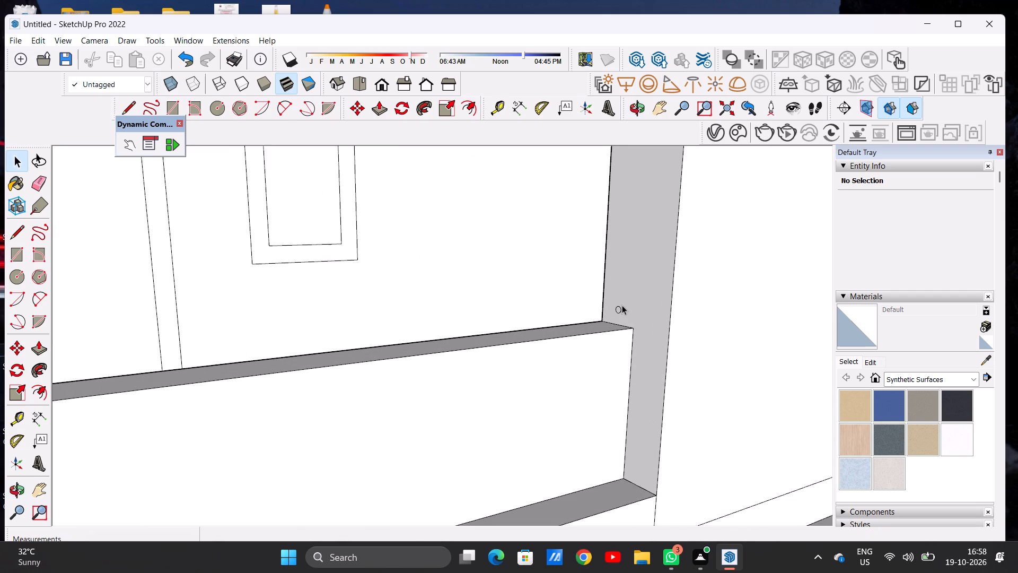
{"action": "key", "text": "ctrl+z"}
Draw a circle of about 2 7/8" radius on the front wall block's side face, just above the parapet's end.
{"action": "key", "text": "c"}
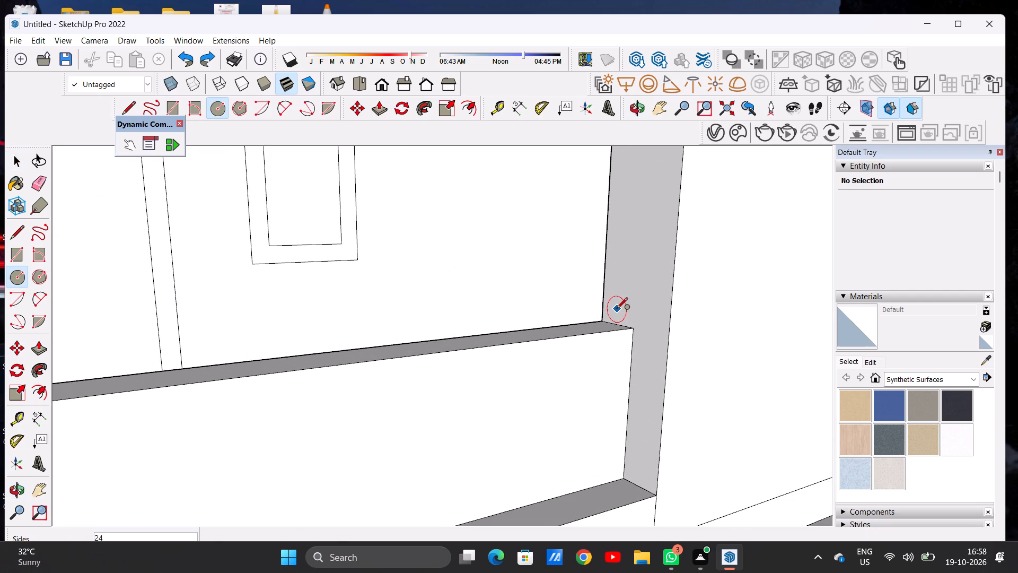
{"action": "left_click", "coordinate": [617, 308]}
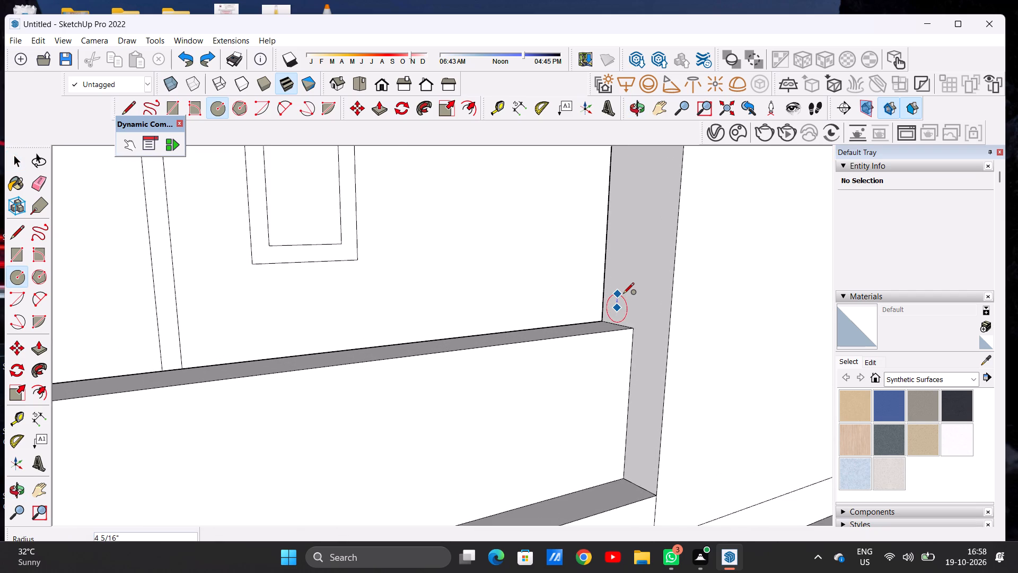
{"action": "left_click", "coordinate": [623, 299]}
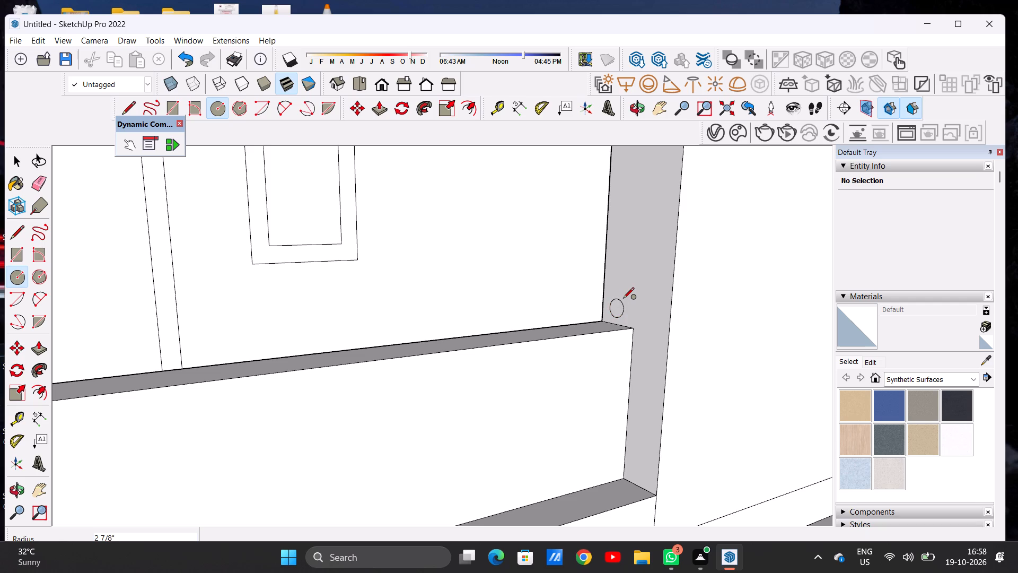
{"action": "key", "text": "space"}
Push/Pull the circle across the terrace opening to the opposite side wall, forming a round handrail above the parapet.
{"action": "type", "text": "P"}
{"action": "scroll", "coordinate": [612, 303], "scroll_direction": "up", "scroll_amount": 5}
{"action": "left_click", "coordinate": [615, 306]}
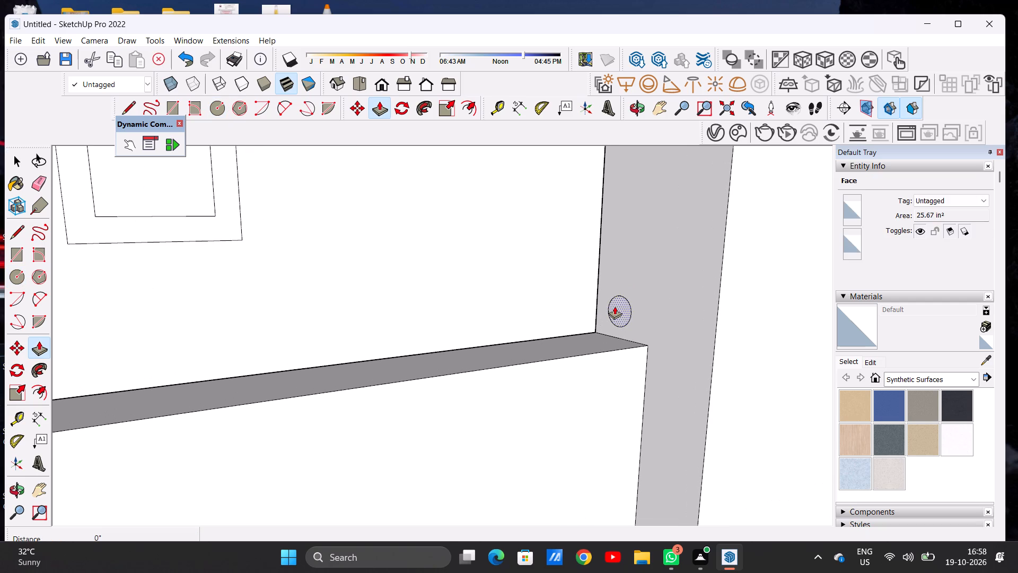
{"action": "scroll", "coordinate": [647, 260], "scroll_direction": "down", "scroll_amount": 11}
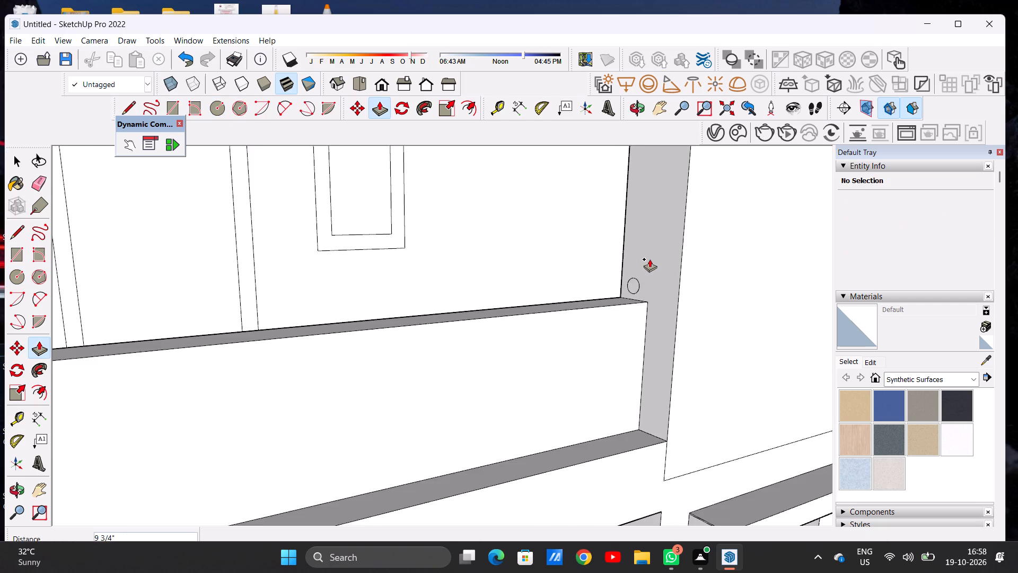
{"action": "scroll", "coordinate": [650, 259], "scroll_direction": "down", "scroll_amount": 8}
{"action": "scroll", "coordinate": [650, 257], "scroll_direction": "up", "scroll_amount": 1}
{"action": "scroll", "coordinate": [650, 257], "scroll_direction": "down", "scroll_amount": 6}
{"action": "middle_click_drag", "start_coordinate": [542, 267], "coordinate": [383, 265]}
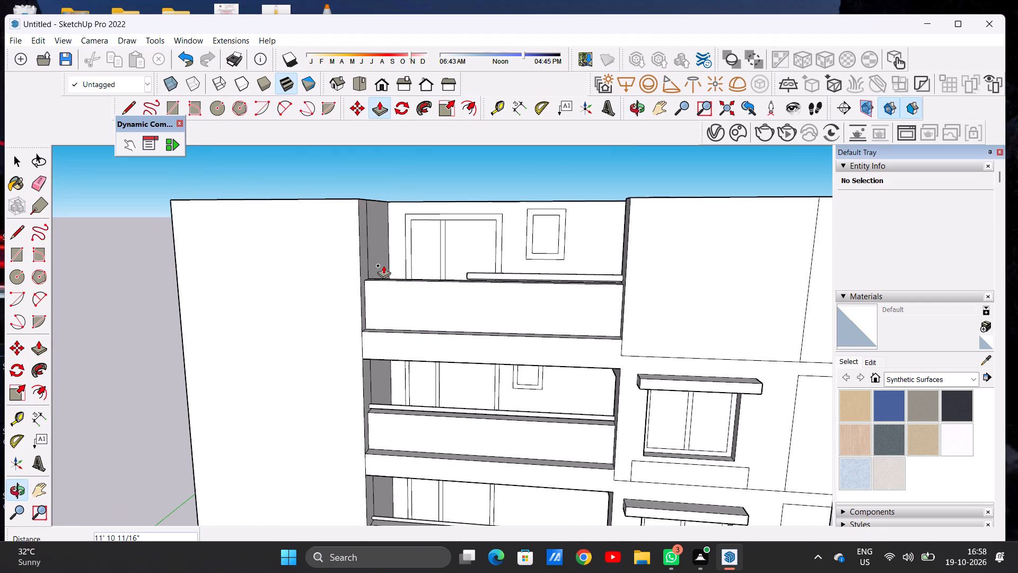
{"action": "scroll", "coordinate": [383, 264], "scroll_direction": "up", "scroll_amount": 13}
{"action": "left_click", "coordinate": [337, 261]}
{"action": "key", "text": "space"}
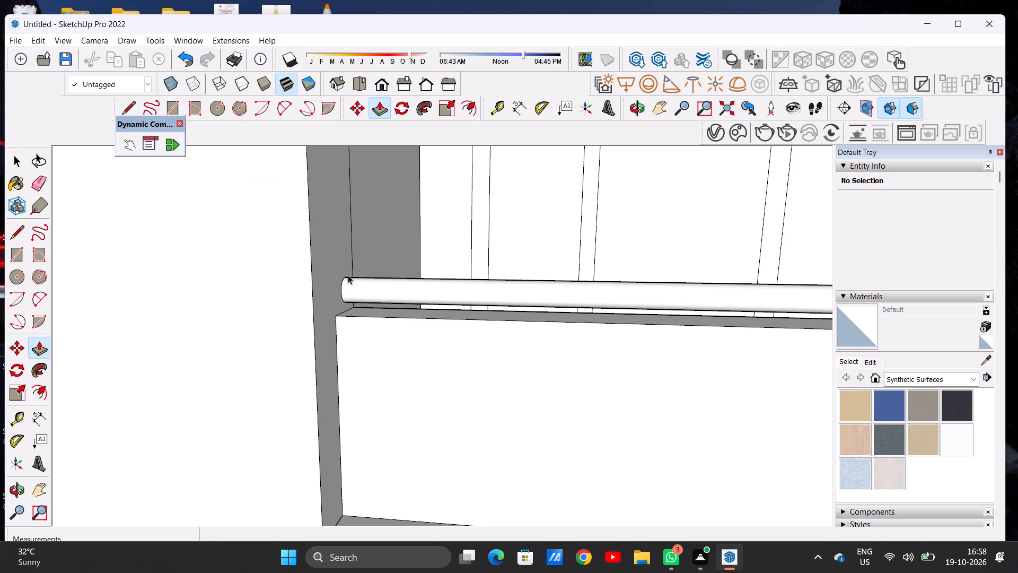
Examine the whole building with its new parapet and handrail from the front and from the side.
{"action": "scroll", "coordinate": [608, 404], "scroll_direction": "down", "scroll_amount": 20}
{"action": "scroll", "coordinate": [608, 404], "scroll_direction": "down", "scroll_amount": 9}
{"action": "middle_click_drag", "start_coordinate": [618, 371], "coordinate": [640, 352]}
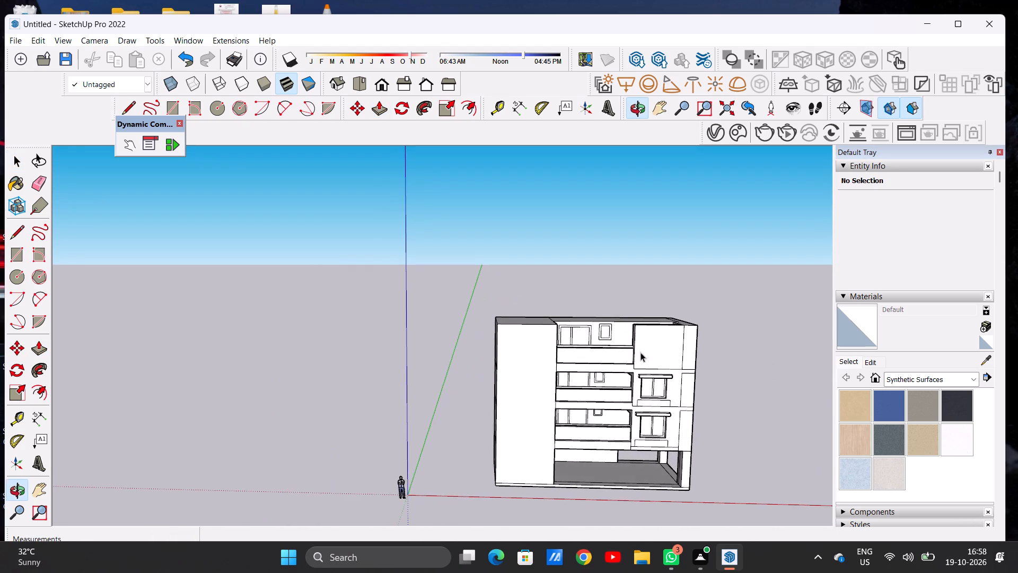
{"action": "scroll", "coordinate": [634, 383], "scroll_direction": "up", "scroll_amount": 4}
{"action": "scroll", "coordinate": [504, 383], "scroll_direction": "down", "scroll_amount": 5}
{"action": "scroll", "coordinate": [592, 339], "scroll_direction": "up", "scroll_amount": 8}
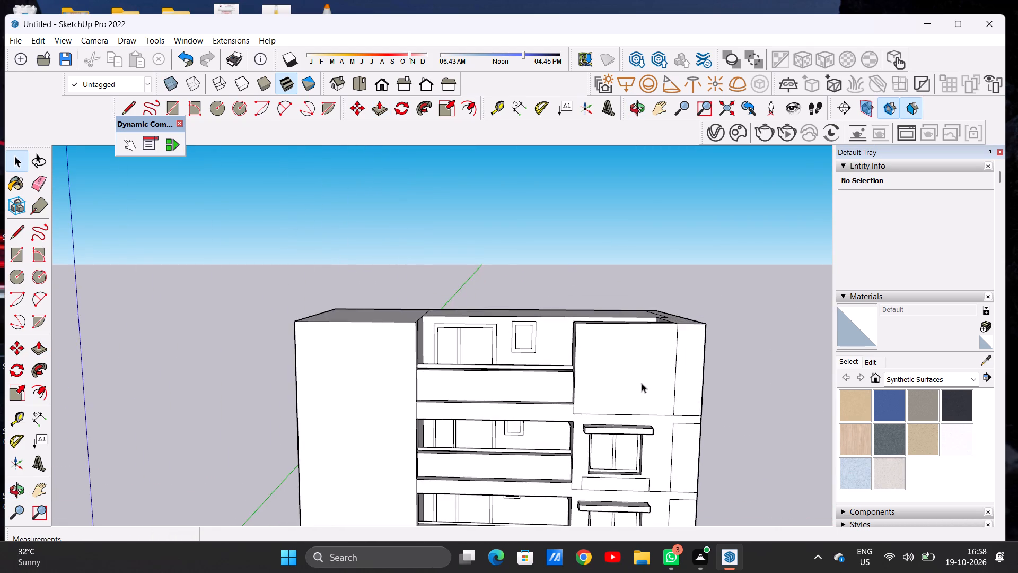
{"action": "middle_click_drag", "start_coordinate": [642, 383], "coordinate": [715, 405]}
{"action": "scroll", "coordinate": [642, 365], "scroll_direction": "up", "scroll_amount": 1}
{"action": "scroll", "coordinate": [587, 346], "scroll_direction": "down", "scroll_amount": 3}
{"action": "middle_click_drag", "start_coordinate": [565, 337], "coordinate": [721, 337]}
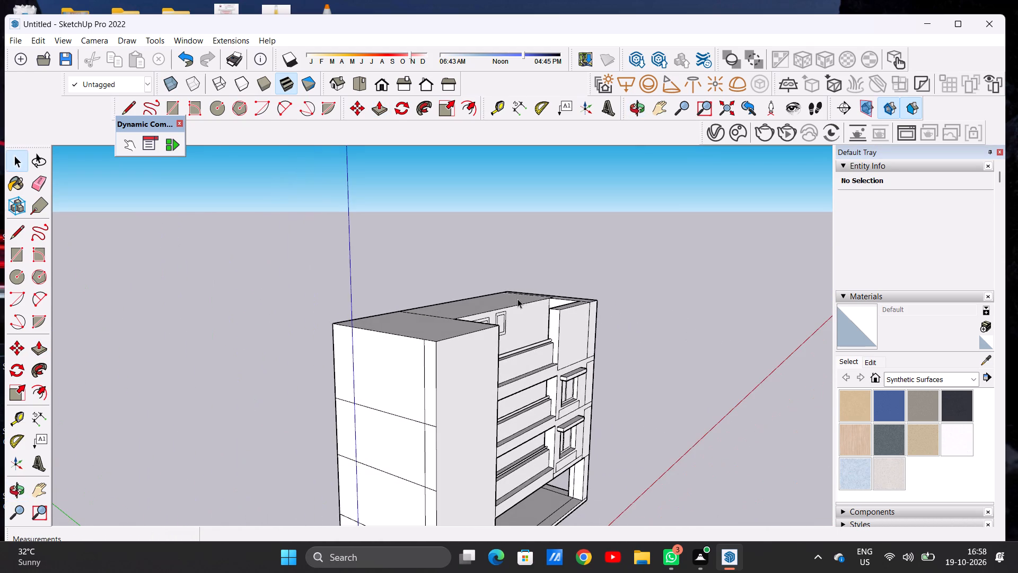
Draw a line about 12' 5" long across the front wall block's inner face, parallel to and just below its top edge.
{"action": "middle_click_drag", "start_coordinate": [530, 313], "coordinate": [669, 328]}
{"action": "scroll", "coordinate": [506, 314], "scroll_direction": "up", "scroll_amount": 7}
{"action": "middle_click_drag", "start_coordinate": [512, 306], "coordinate": [620, 327]}
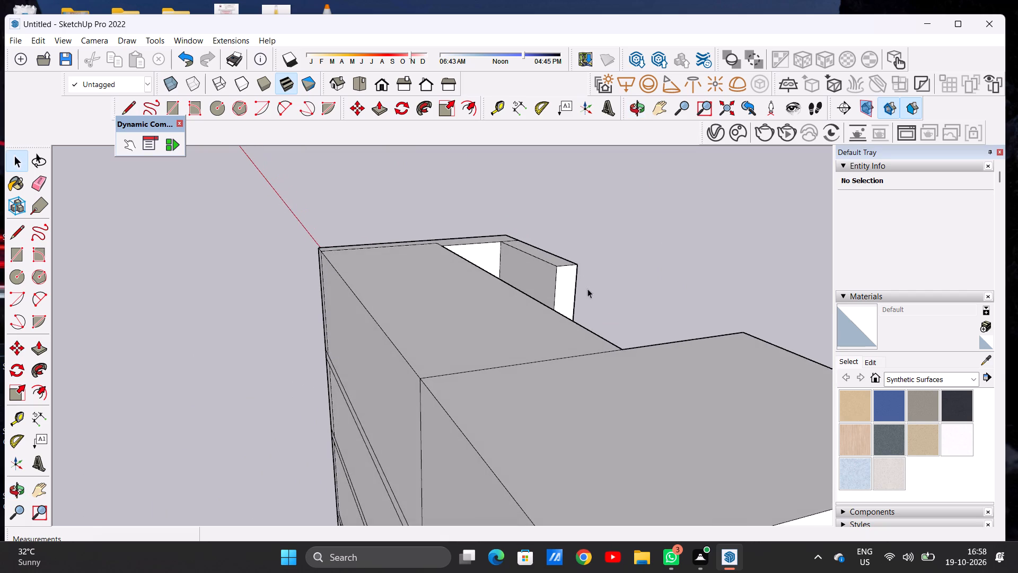
{"action": "scroll", "coordinate": [573, 272], "scroll_direction": "up", "scroll_amount": 5}
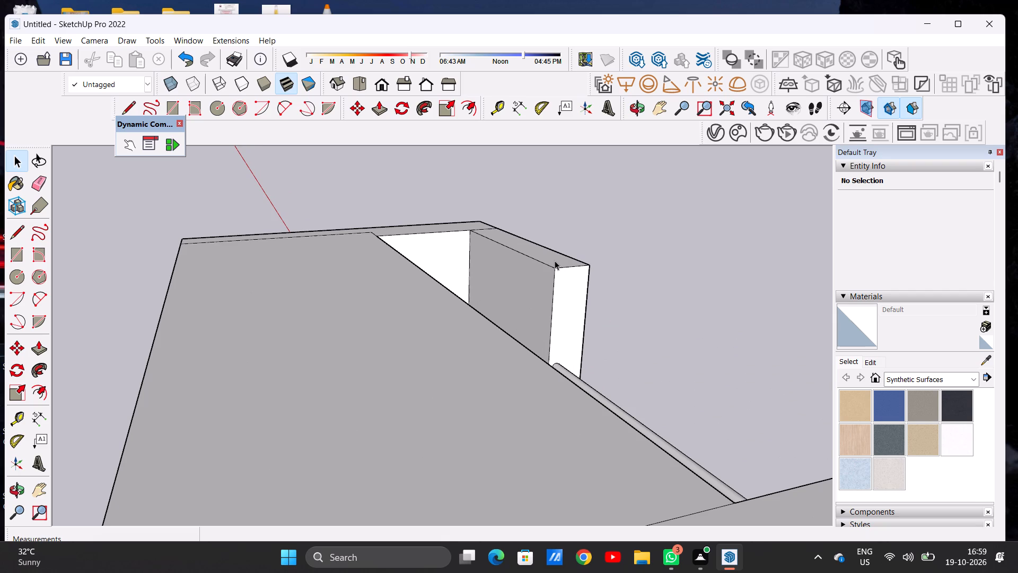
{"action": "scroll", "coordinate": [514, 282], "scroll_direction": "down", "scroll_amount": 4}
{"action": "scroll", "coordinate": [528, 272], "scroll_direction": "up", "scroll_amount": 5}
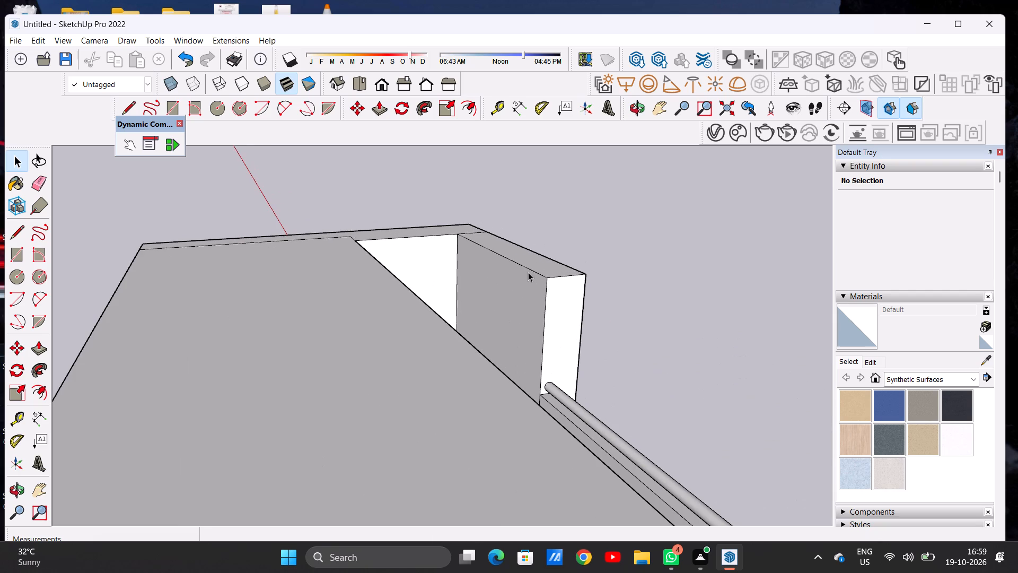
{"action": "key", "text": "l"}
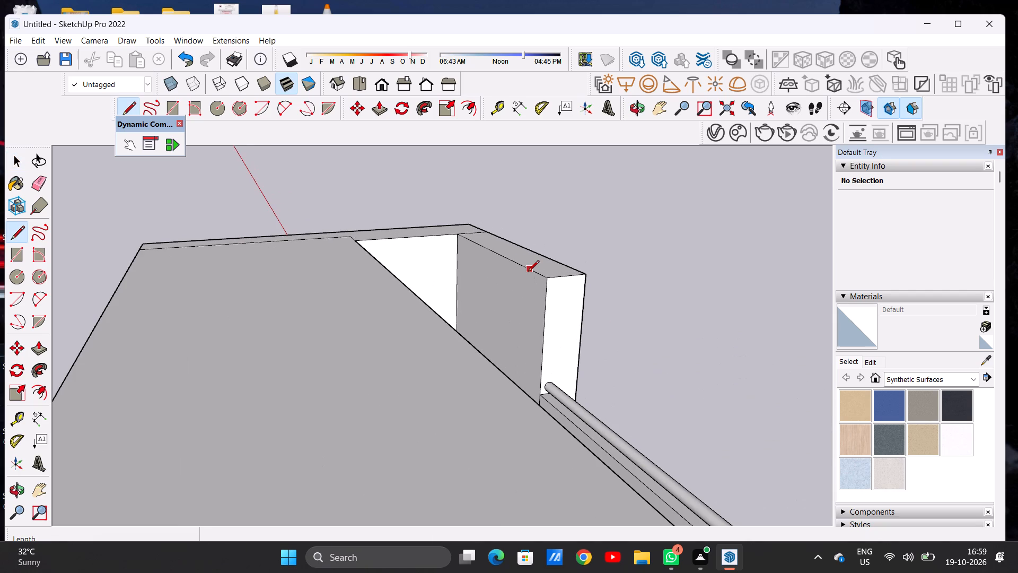
{"action": "scroll", "coordinate": [478, 251], "scroll_direction": "up", "scroll_amount": 6}
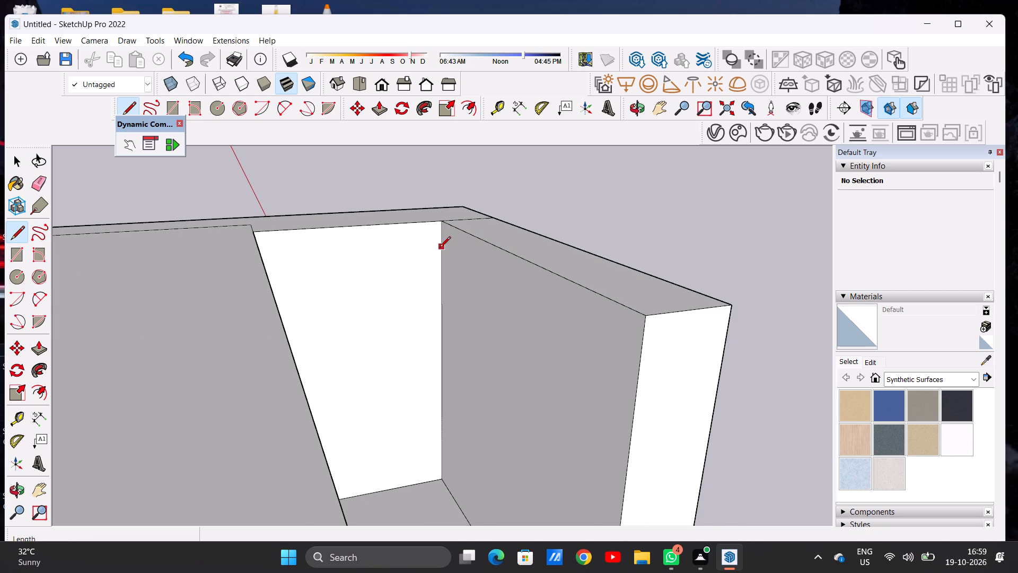
{"action": "left_click", "coordinate": [440, 245]}
{"action": "scroll", "coordinate": [530, 302], "scroll_direction": "down", "scroll_amount": 5}
{"action": "scroll", "coordinate": [589, 329], "scroll_direction": "up", "scroll_amount": 6}
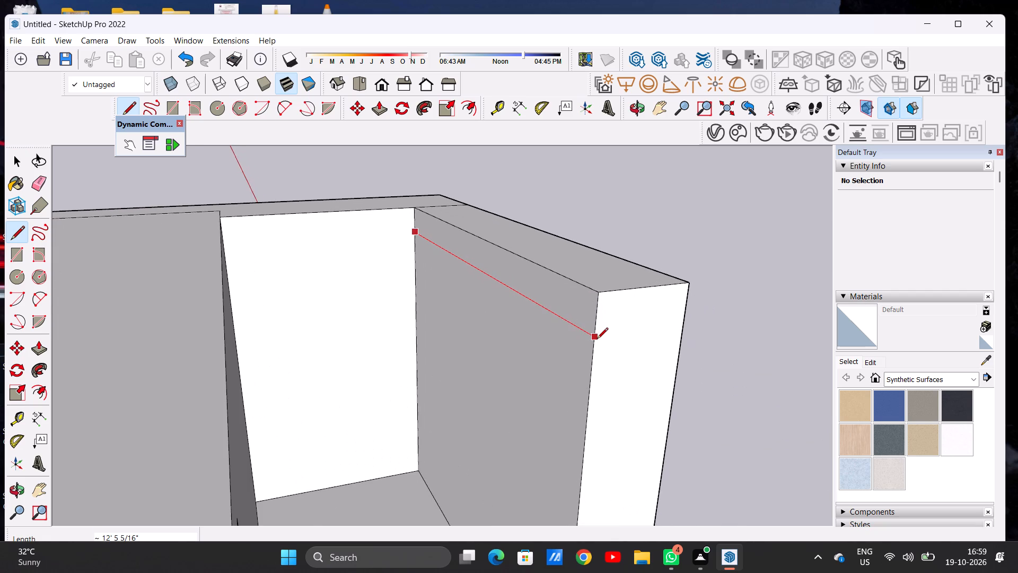
{"action": "left_click", "coordinate": [595, 340]}
{"action": "key", "text": "space"}
{"action": "scroll", "coordinate": [599, 299], "scroll_direction": "down", "scroll_amount": 8}
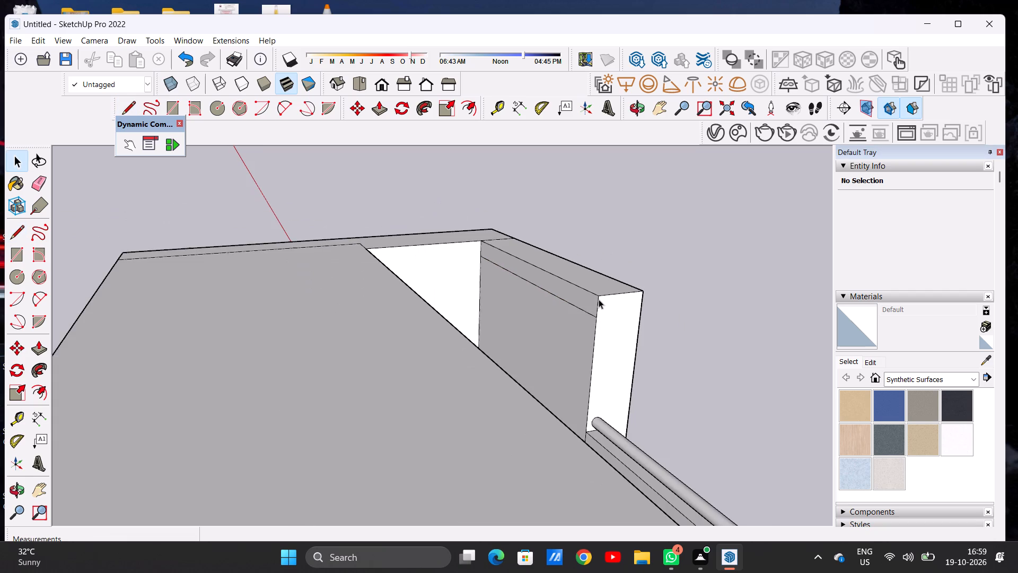
{"action": "scroll", "coordinate": [599, 299], "scroll_direction": "down", "scroll_amount": 3}
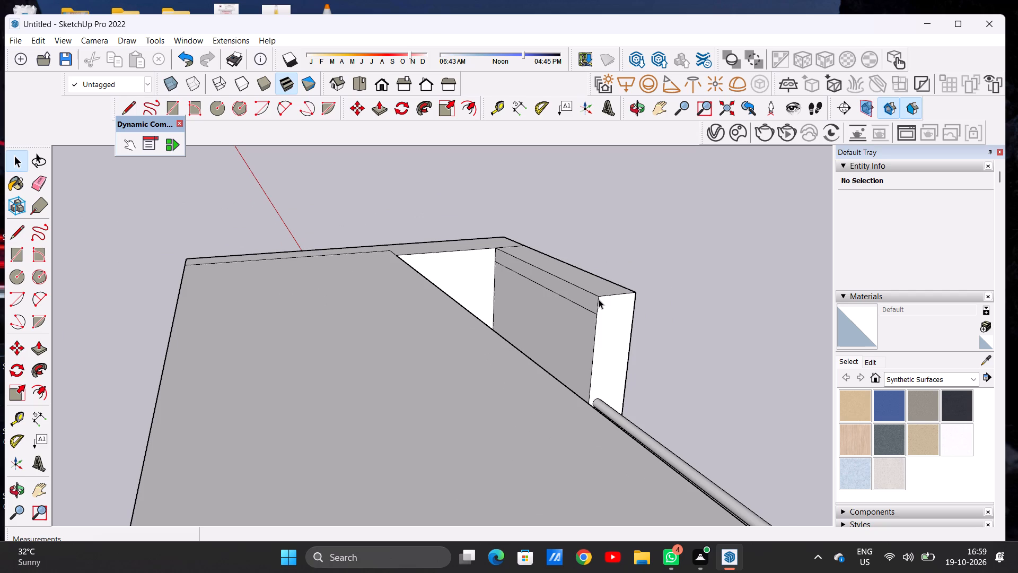
Push/Pull the narrow strip at the top of the wall block's inner face about 6' 11 3/4" to the adjoining roof's corner.
{"action": "key", "text": "p"}
{"action": "scroll", "coordinate": [598, 299], "scroll_direction": "up", "scroll_amount": 2}
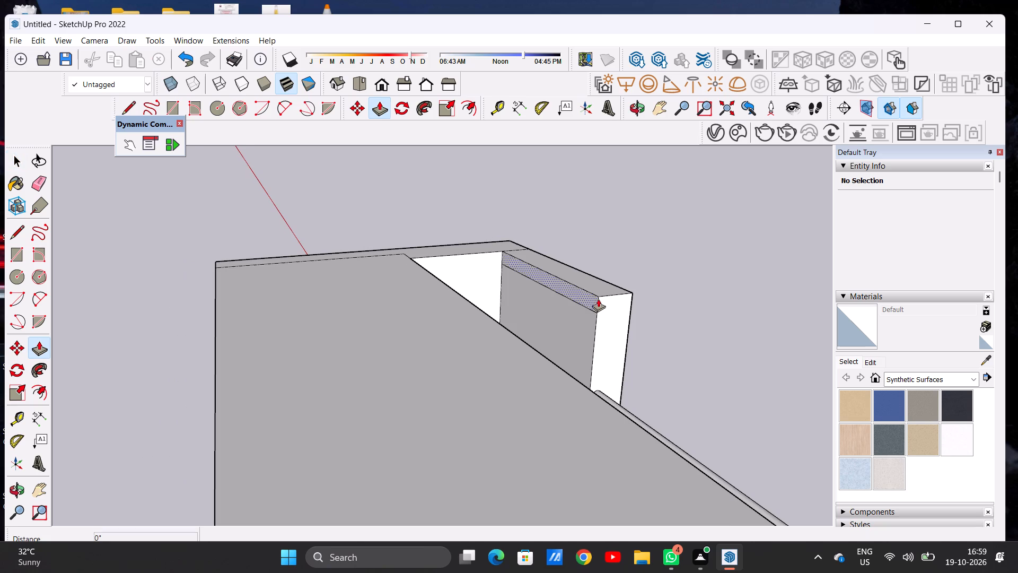
{"action": "scroll", "coordinate": [598, 299], "scroll_direction": "up", "scroll_amount": 5}
{"action": "left_click", "coordinate": [594, 298]}
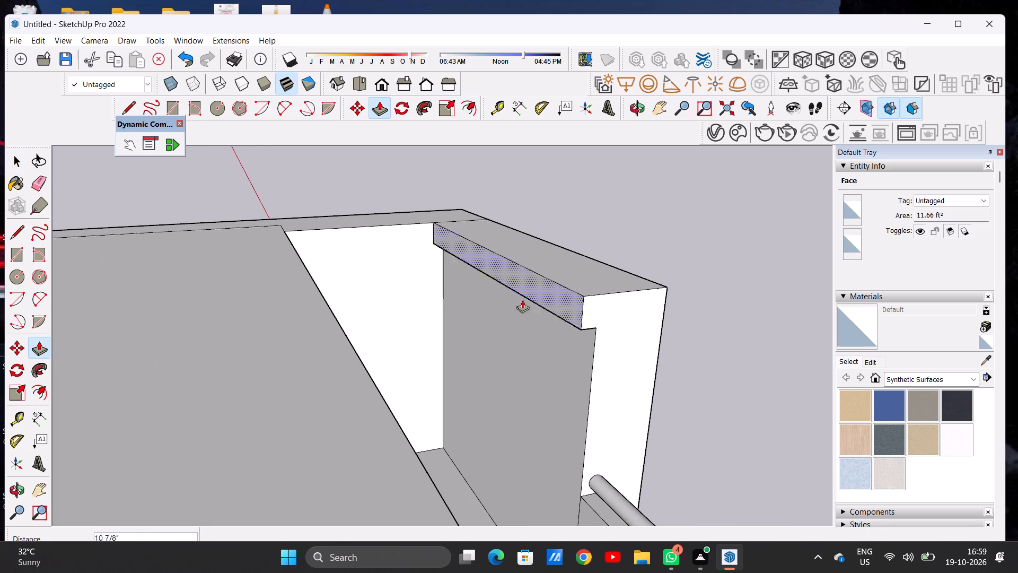
{"action": "scroll", "coordinate": [491, 293], "scroll_direction": "down", "scroll_amount": 7}
{"action": "middle_click_drag", "start_coordinate": [491, 292], "coordinate": [363, 281]}
{"action": "scroll", "coordinate": [359, 284], "scroll_direction": "up", "scroll_amount": 13}
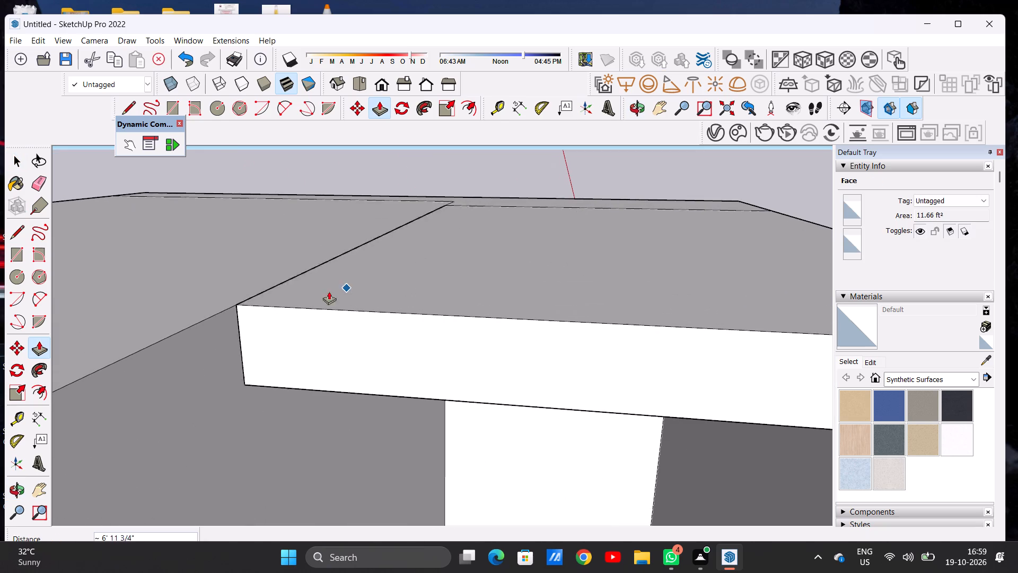
{"action": "left_click", "coordinate": [236, 304]}
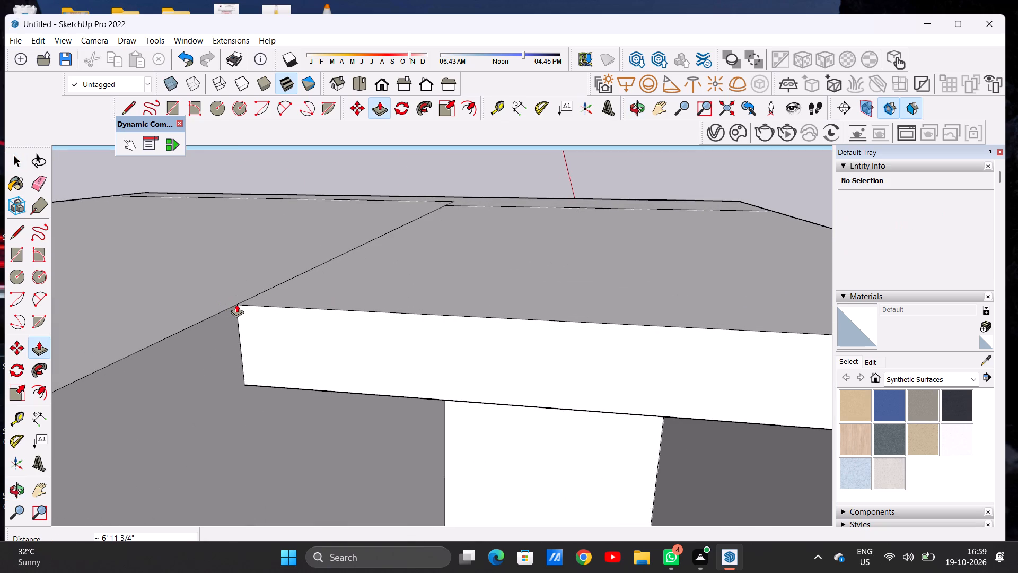
{"action": "key", "text": "space"}
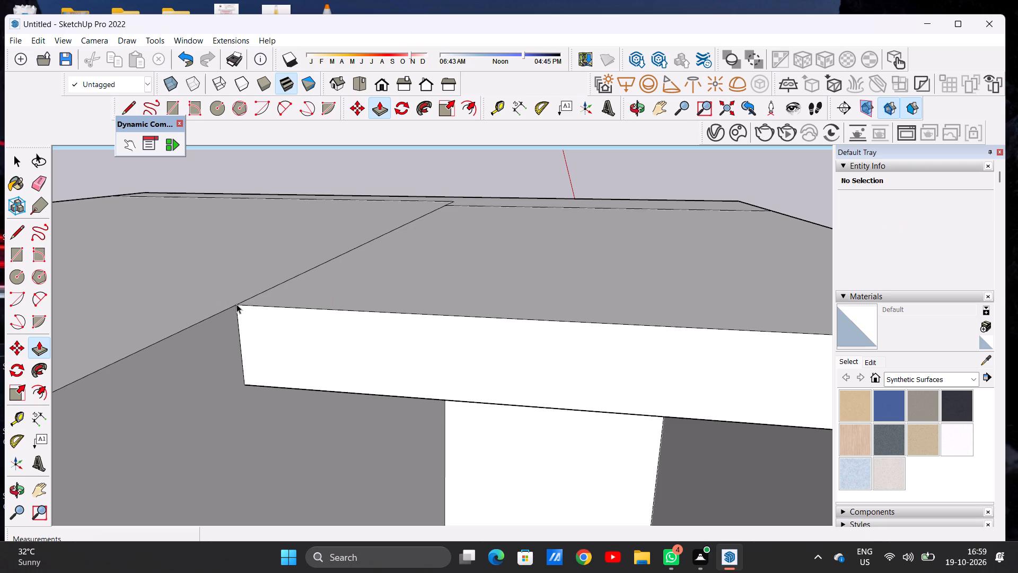
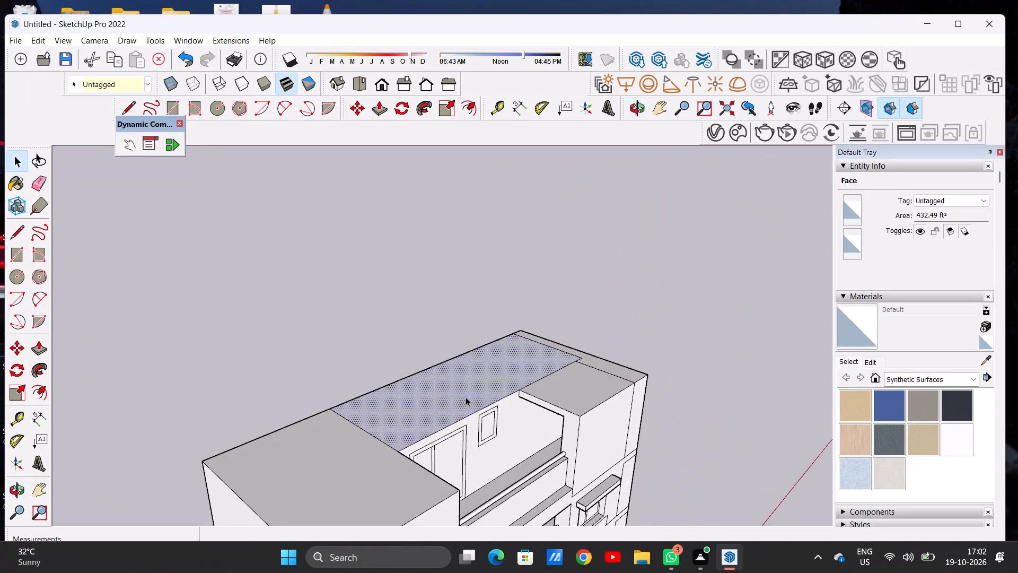
Examine the building's new roof slab and front elevation from above and from the front.
{"action": "scroll", "coordinate": [466, 397], "scroll_direction": "up", "scroll_amount": 5}
{"action": "left_click", "coordinate": [602, 208]}
{"action": "scroll", "coordinate": [658, 446], "scroll_direction": "down", "scroll_amount": 8}
{"action": "scroll", "coordinate": [556, 442], "scroll_direction": "up", "scroll_amount": 6}
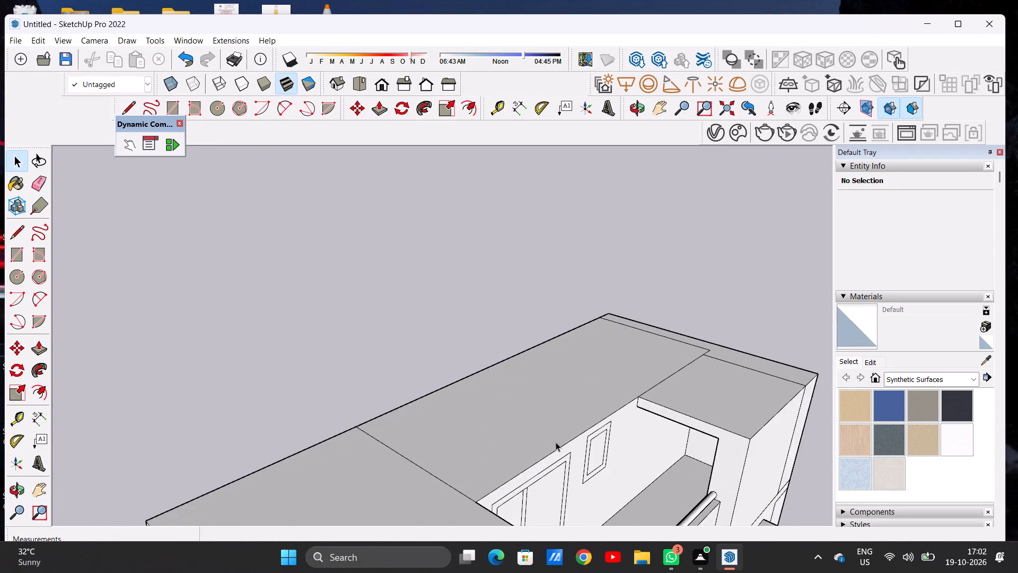
{"action": "scroll", "coordinate": [571, 386], "scroll_direction": "down", "scroll_amount": 15}
{"action": "middle_click_drag", "start_coordinate": [588, 398], "coordinate": [412, 309]}
{"action": "scroll", "coordinate": [613, 471], "scroll_direction": "down", "scroll_amount": 1}
{"action": "scroll", "coordinate": [608, 442], "scroll_direction": "up", "scroll_amount": 2}
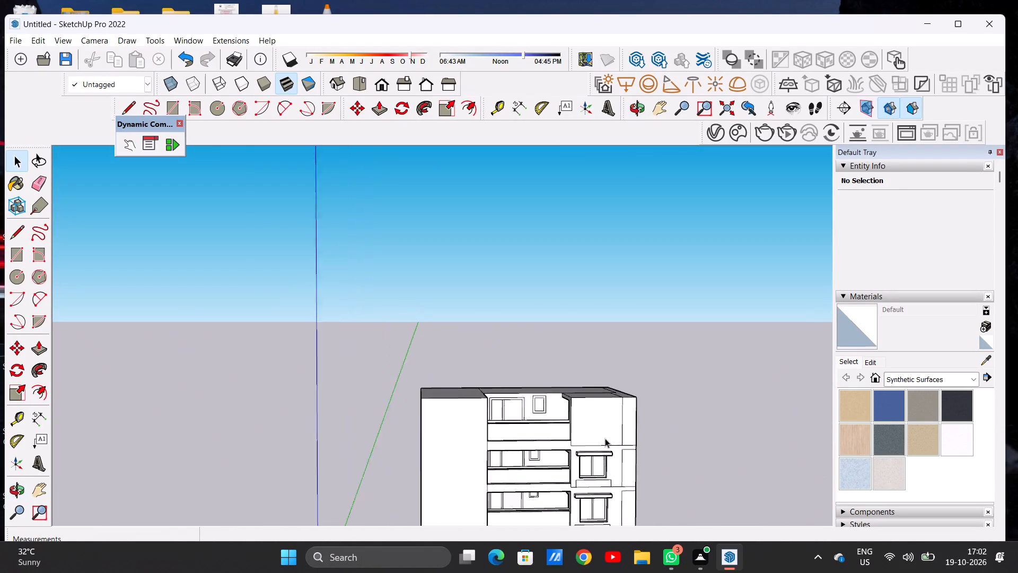
{"action": "scroll", "coordinate": [605, 438], "scroll_direction": "up", "scroll_amount": 2}
{"action": "middle_click_drag", "start_coordinate": [602, 447], "coordinate": [580, 413]}
{"action": "scroll", "coordinate": [580, 413], "scroll_direction": "up", "scroll_amount": 2}
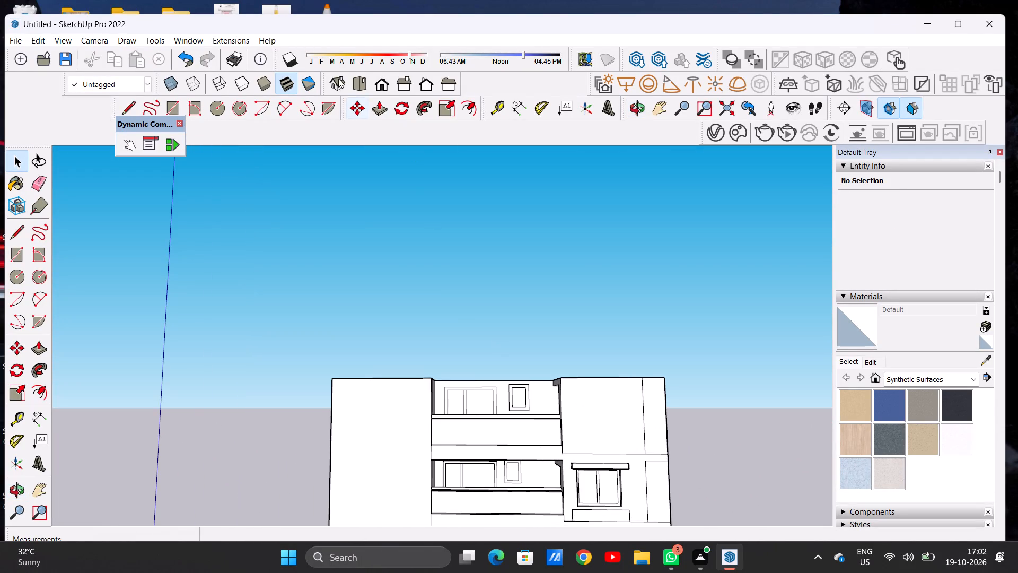
From the front view, draw a window rectangle about 6' 10 7/8" wide and 7' 4 7/8" high on the top storey's front wall block.
{"action": "left_click", "coordinate": [378, 87]}
{"action": "scroll", "coordinate": [518, 352], "scroll_direction": "down", "scroll_amount": 11}
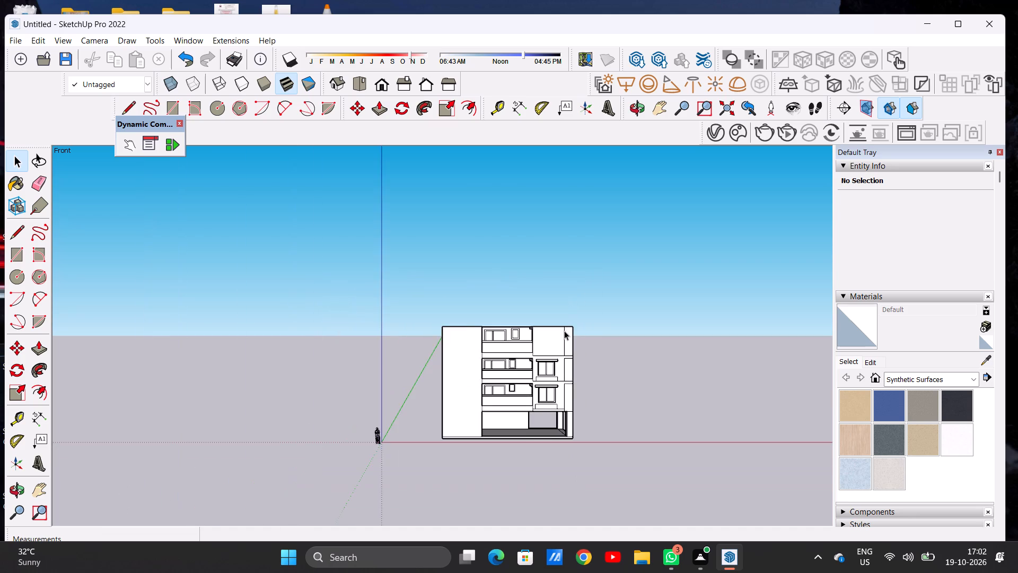
{"action": "scroll", "coordinate": [567, 329], "scroll_direction": "up", "scroll_amount": 8}
{"action": "scroll", "coordinate": [508, 374], "scroll_direction": "up", "scroll_amount": 5}
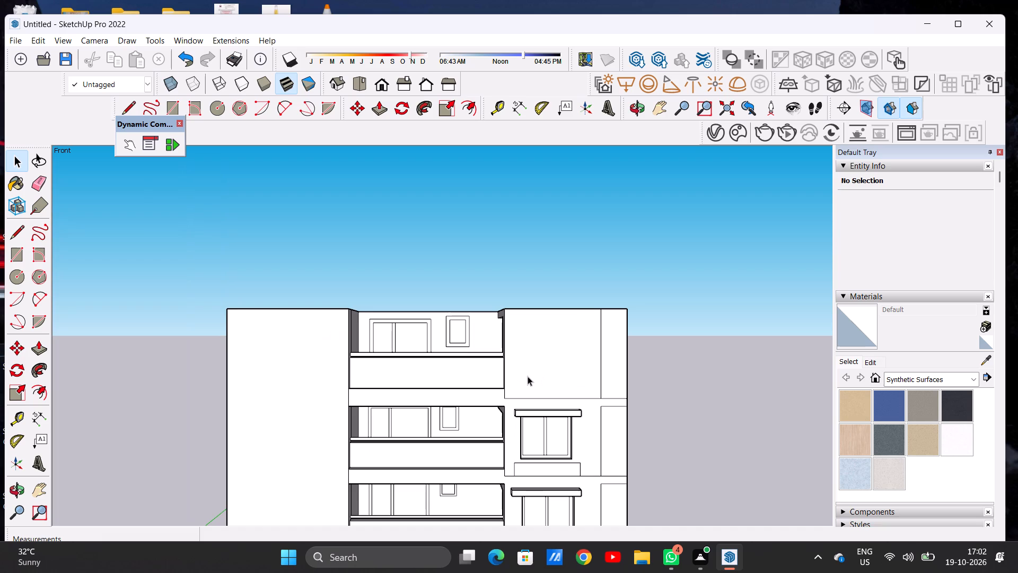
{"action": "key", "text": "r"}
{"action": "scroll", "coordinate": [521, 334], "scroll_direction": "up", "scroll_amount": 3}
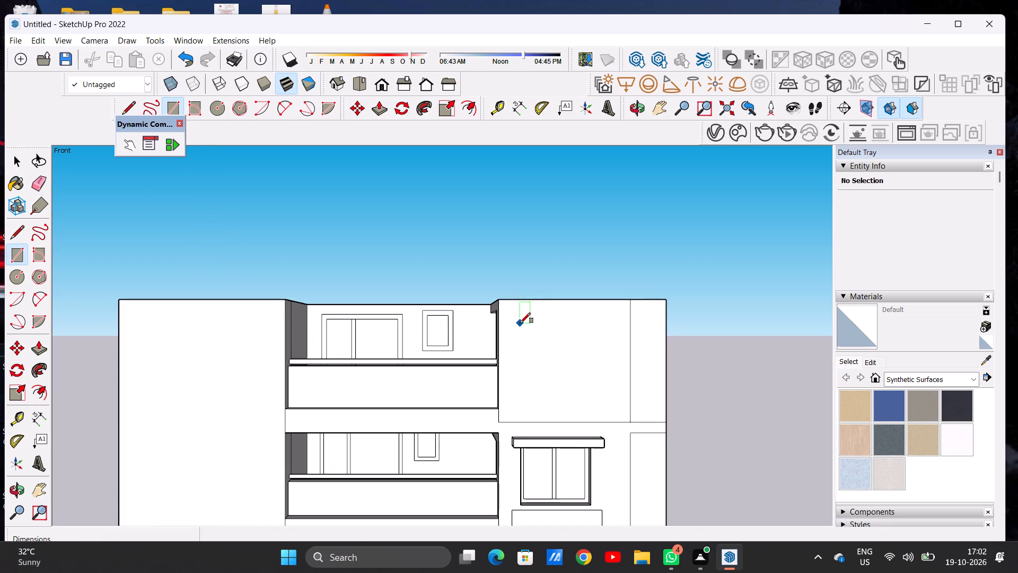
{"action": "left_click", "coordinate": [521, 321]}
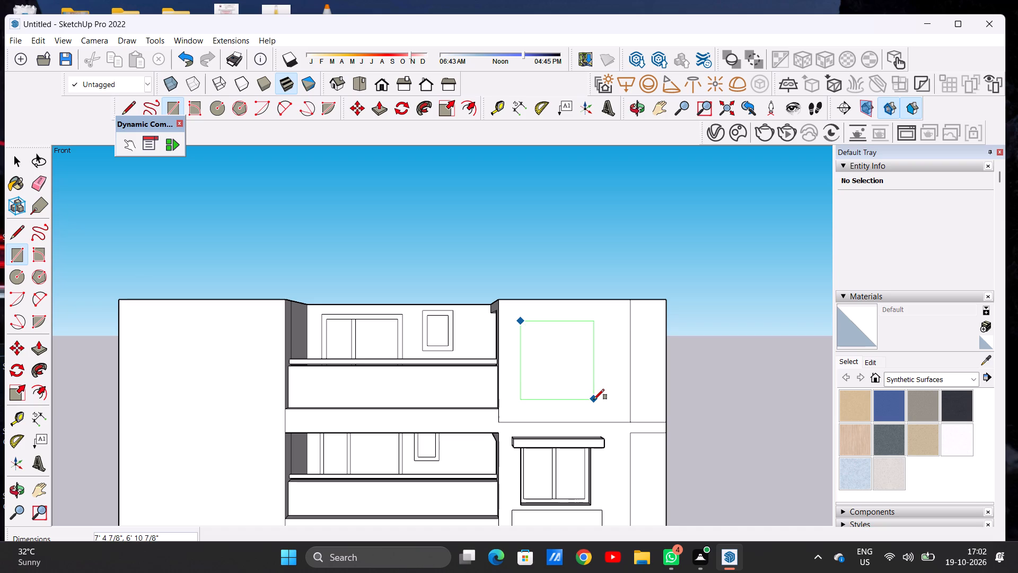
{"action": "left_click", "coordinate": [594, 400]}
{"action": "key", "text": "space"}
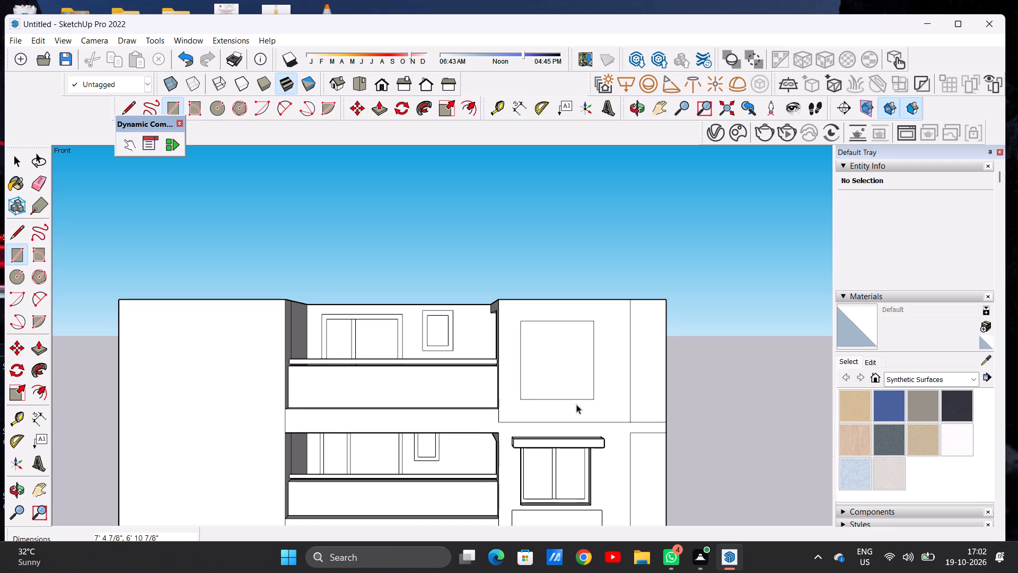
Push/Pull the window rectangle about 1' 1 7/8" into the front wall block to form a recess.
{"action": "scroll", "coordinate": [518, 393], "scroll_direction": "down", "scroll_amount": 7}
{"action": "middle_click_drag", "start_coordinate": [529, 334], "coordinate": [522, 426]}
{"action": "middle_click_drag", "start_coordinate": [522, 426], "coordinate": [524, 420]}
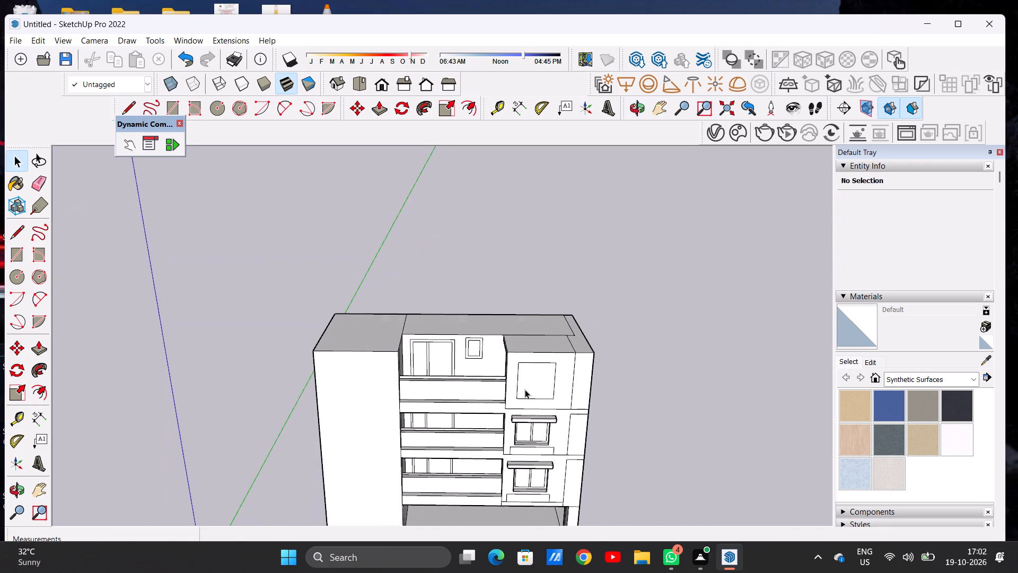
{"action": "scroll", "coordinate": [528, 383], "scroll_direction": "up", "scroll_amount": 7}
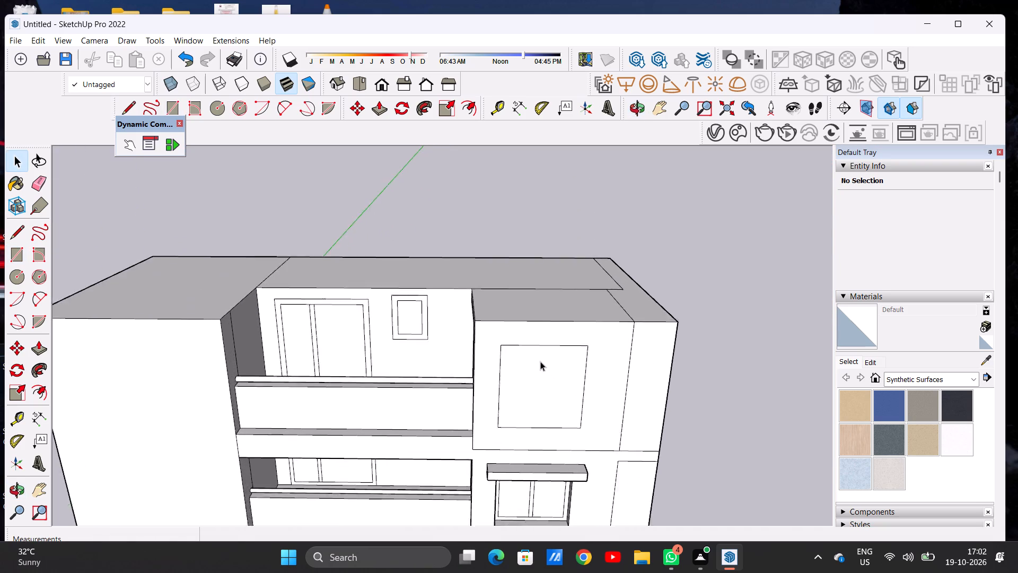
{"action": "scroll", "coordinate": [540, 361], "scroll_direction": "up", "scroll_amount": 3}
{"action": "key", "text": "p"}
{"action": "left_click", "coordinate": [536, 384]}
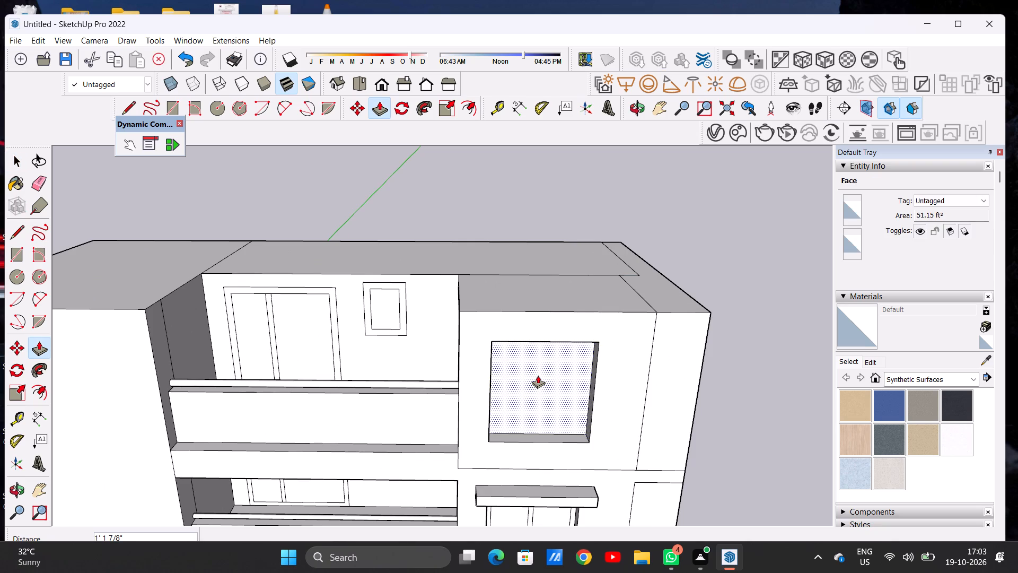
{"action": "left_click", "coordinate": [538, 375]}
{"action": "key", "text": "space"}
Draw a shade strip rectangle about 7' 8 1/4" by 10 5/8" above the recess, starting from its terrace-side upper corner and overhanging the far side.
{"action": "scroll", "coordinate": [539, 418], "scroll_direction": "down", "scroll_amount": 6}
{"action": "middle_click_drag", "start_coordinate": [548, 423], "coordinate": [551, 335]}
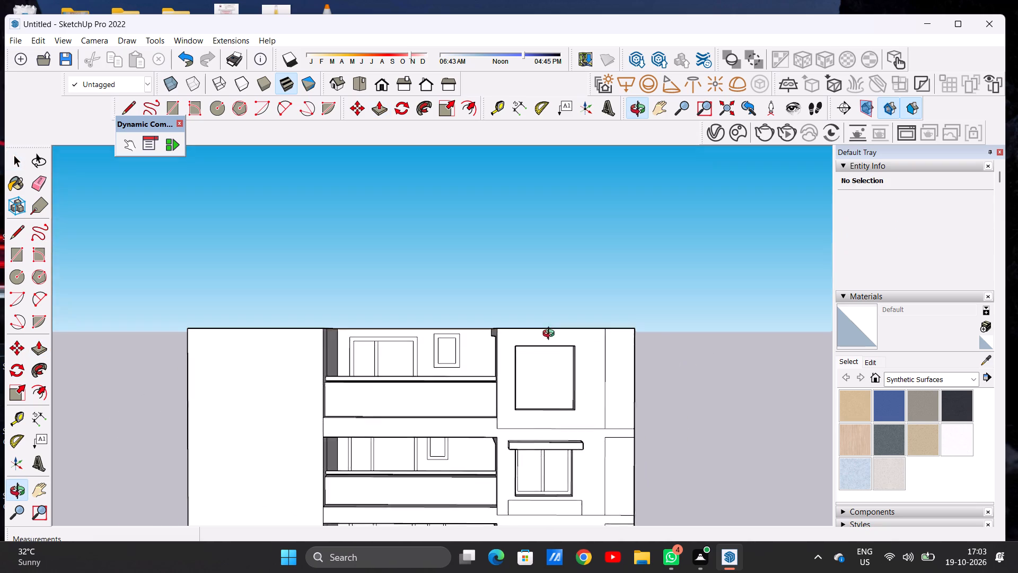
{"action": "middle_click_drag", "start_coordinate": [551, 335], "coordinate": [521, 346]}
{"action": "scroll", "coordinate": [516, 412], "scroll_direction": "up", "scroll_amount": 7}
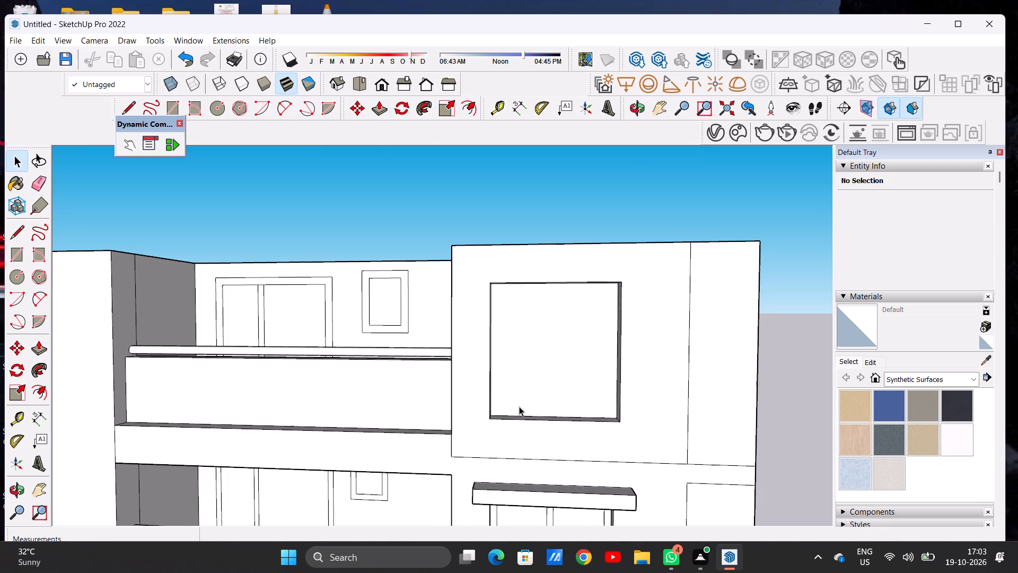
{"action": "scroll", "coordinate": [545, 414], "scroll_direction": "down", "scroll_amount": 7}
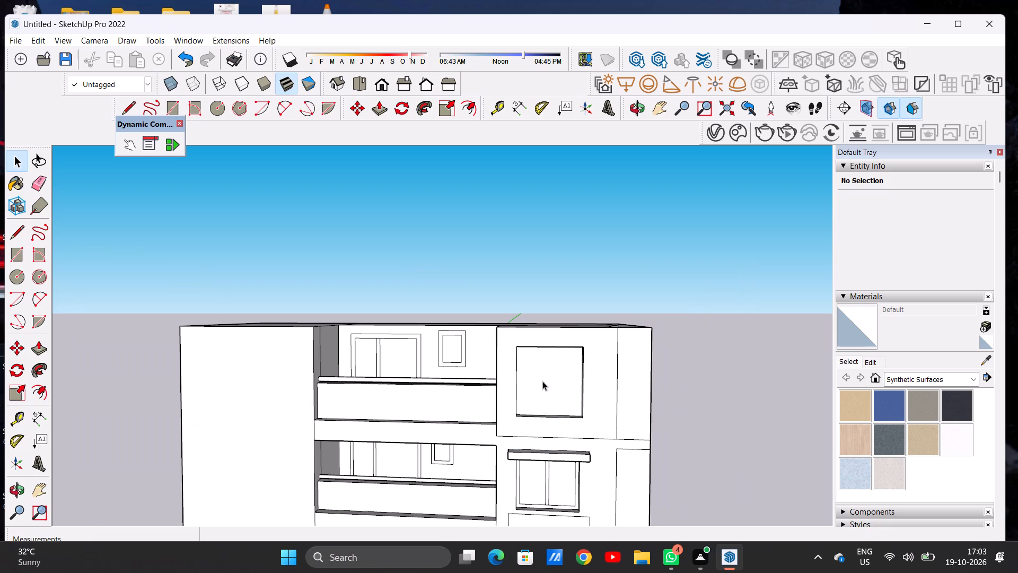
{"action": "scroll", "coordinate": [505, 339], "scroll_direction": "up", "scroll_amount": 5}
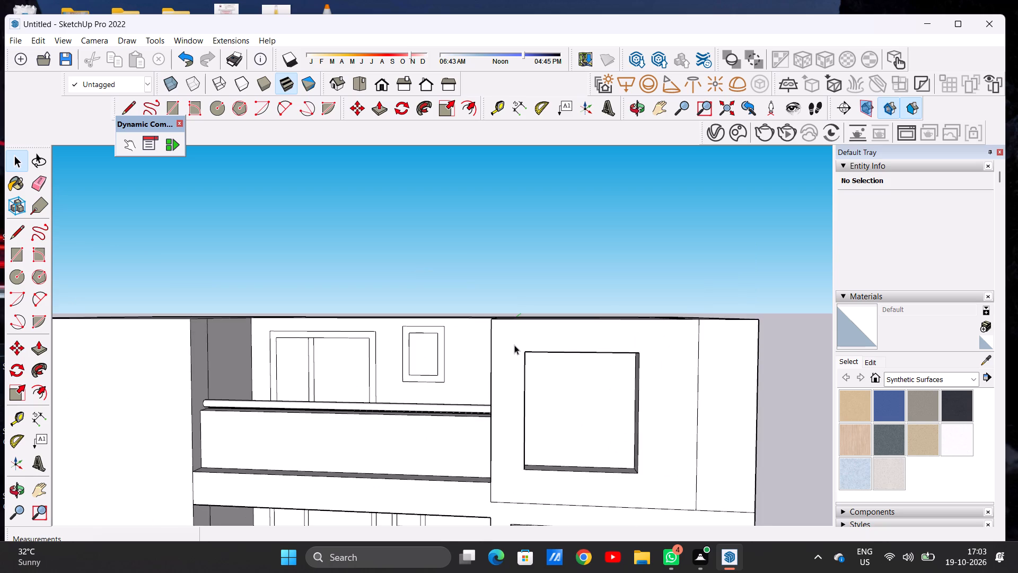
{"action": "key", "text": "r"}
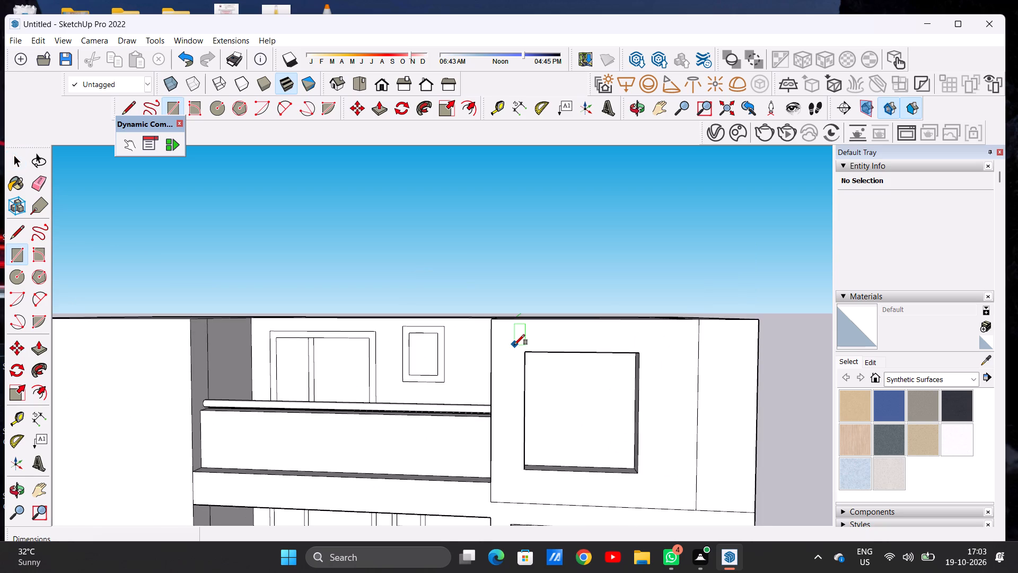
{"action": "scroll", "coordinate": [514, 345], "scroll_direction": "up", "scroll_amount": 5}
{"action": "left_click", "coordinate": [529, 358]}
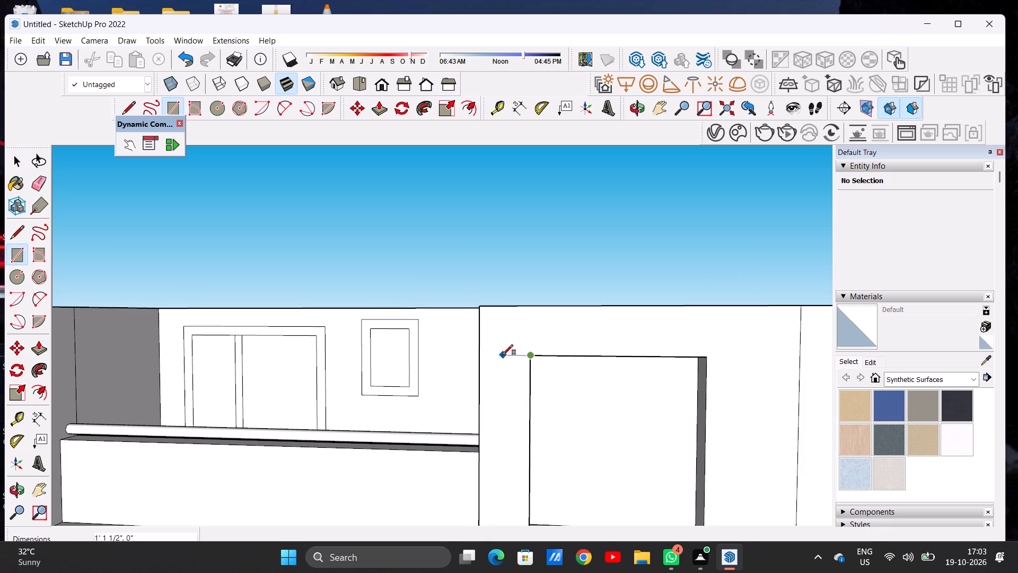
{"action": "left_click", "coordinate": [510, 358]}
{"action": "left_click", "coordinate": [728, 335]}
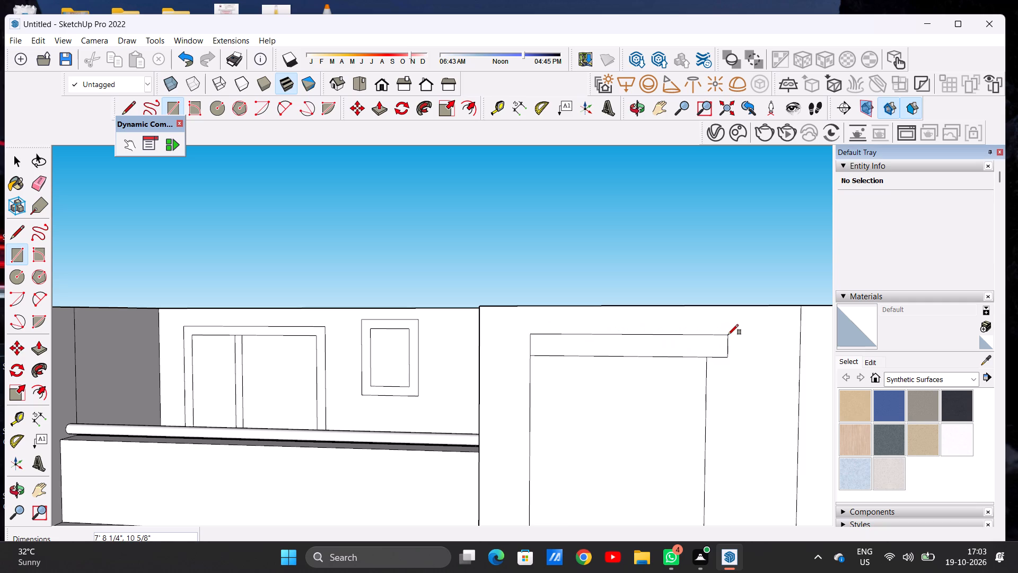
{"action": "key", "text": "space"}
Delete the face covering the window recess below the shade strip.
{"action": "left_click", "coordinate": [564, 464]}
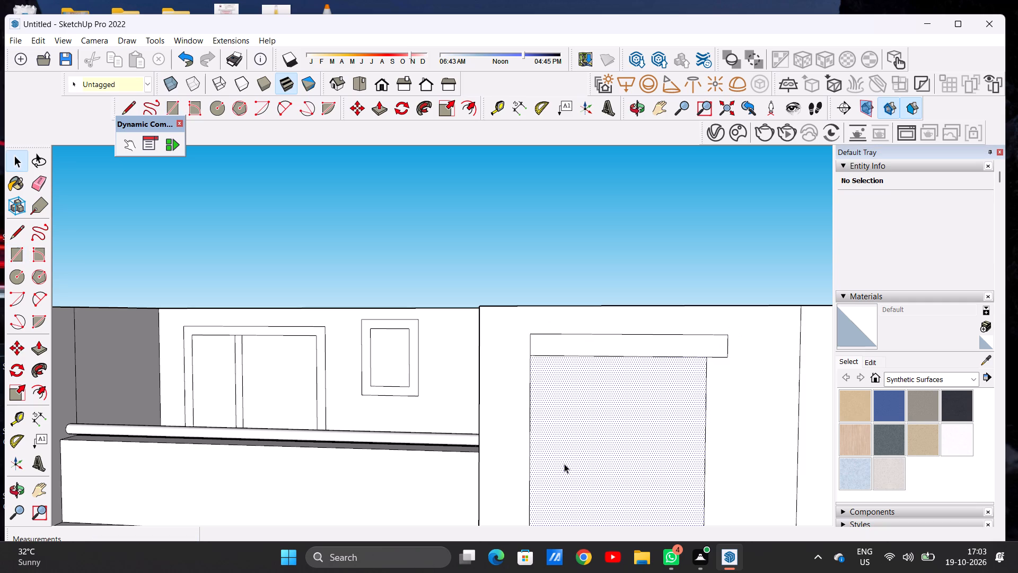
{"action": "key", "text": "Delete"}
Extend the shade strip toward the terrace with a line about 10 1/4" outward from its lower corner and one about 10 7/16" upward.
{"action": "key", "text": "l"}
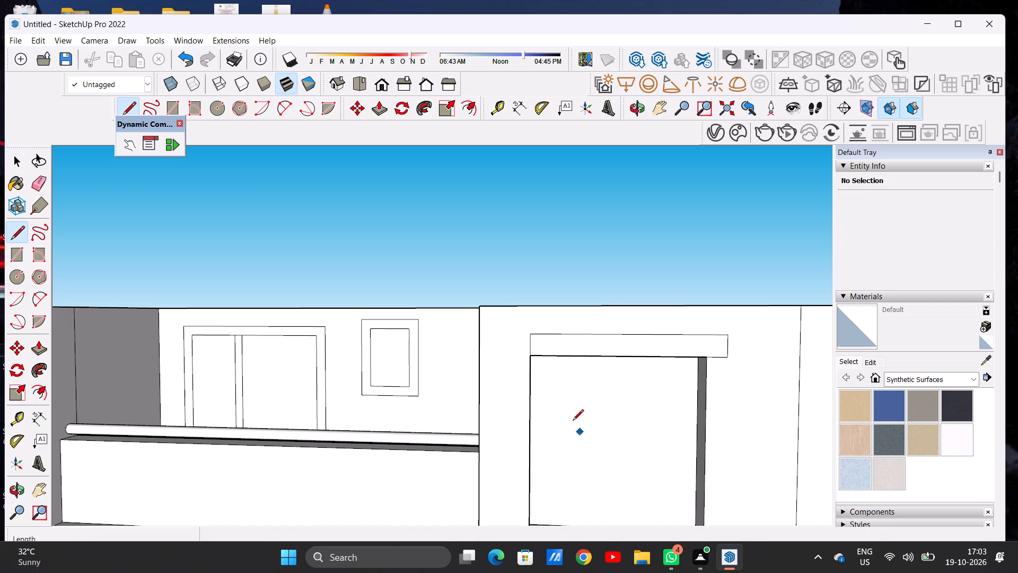
{"action": "scroll", "coordinate": [534, 344], "scroll_direction": "up", "scroll_amount": 5}
{"action": "left_click", "coordinate": [533, 362]}
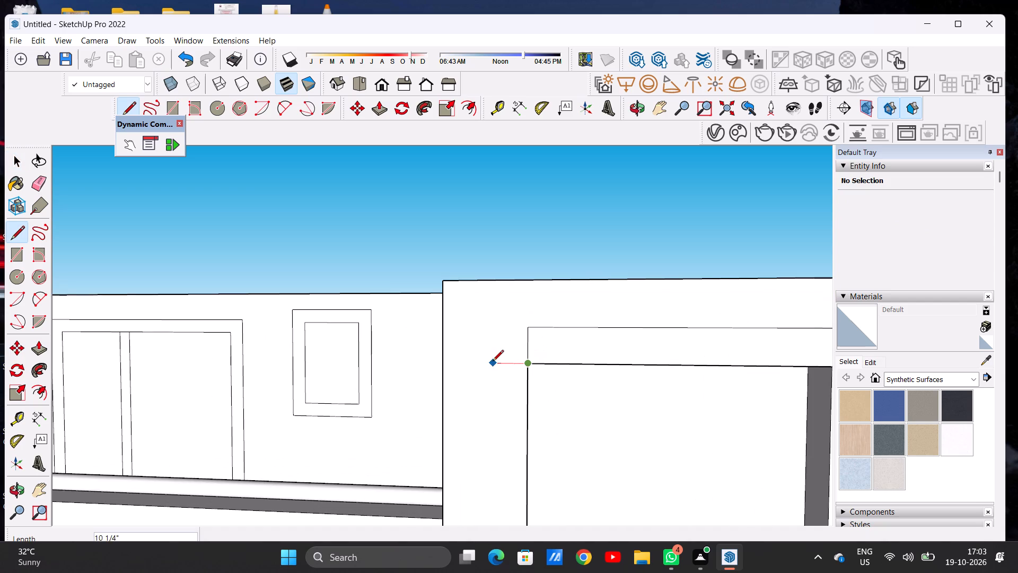
{"action": "left_click", "coordinate": [493, 362]}
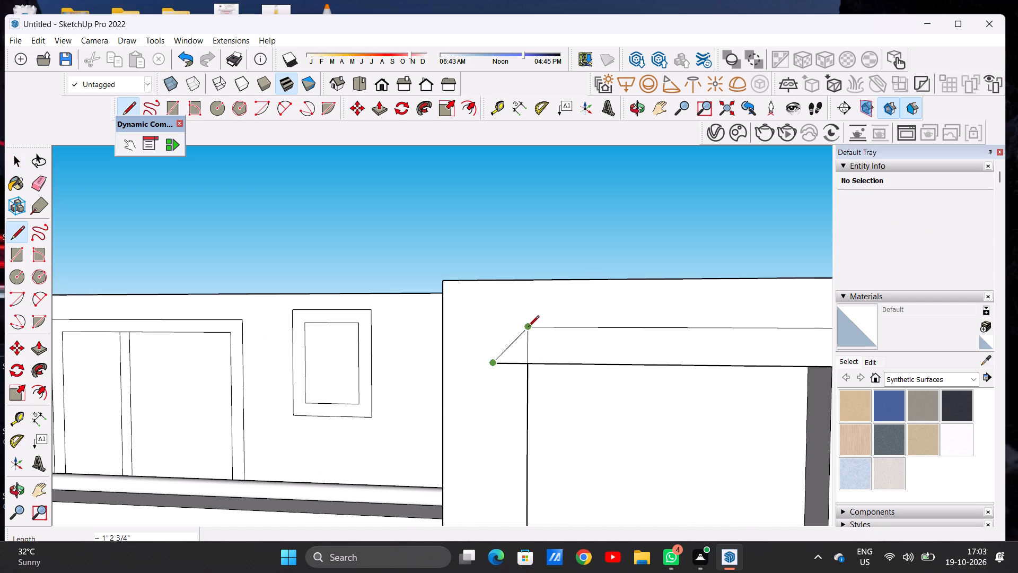
{"action": "left_click", "coordinate": [493, 327]}
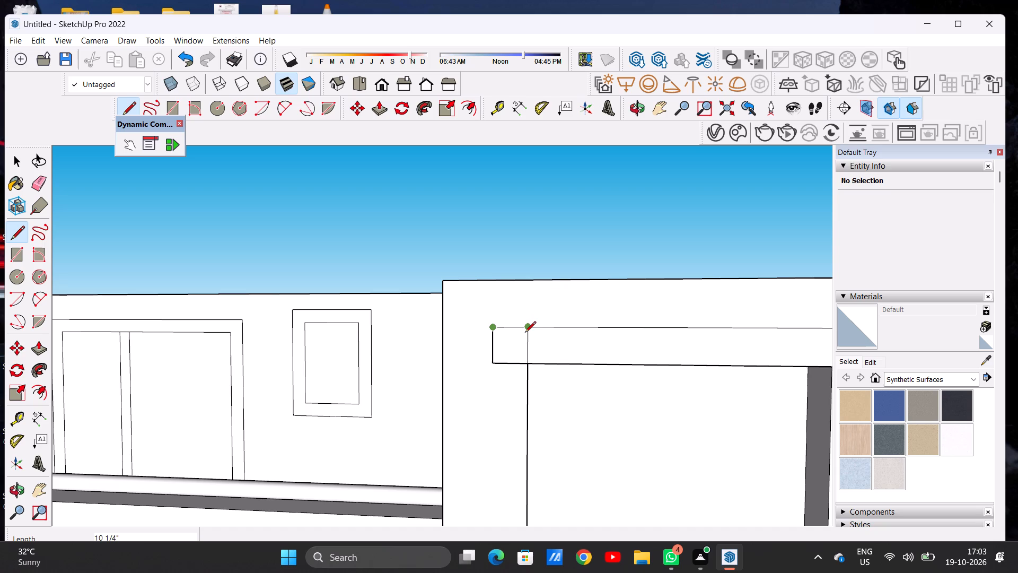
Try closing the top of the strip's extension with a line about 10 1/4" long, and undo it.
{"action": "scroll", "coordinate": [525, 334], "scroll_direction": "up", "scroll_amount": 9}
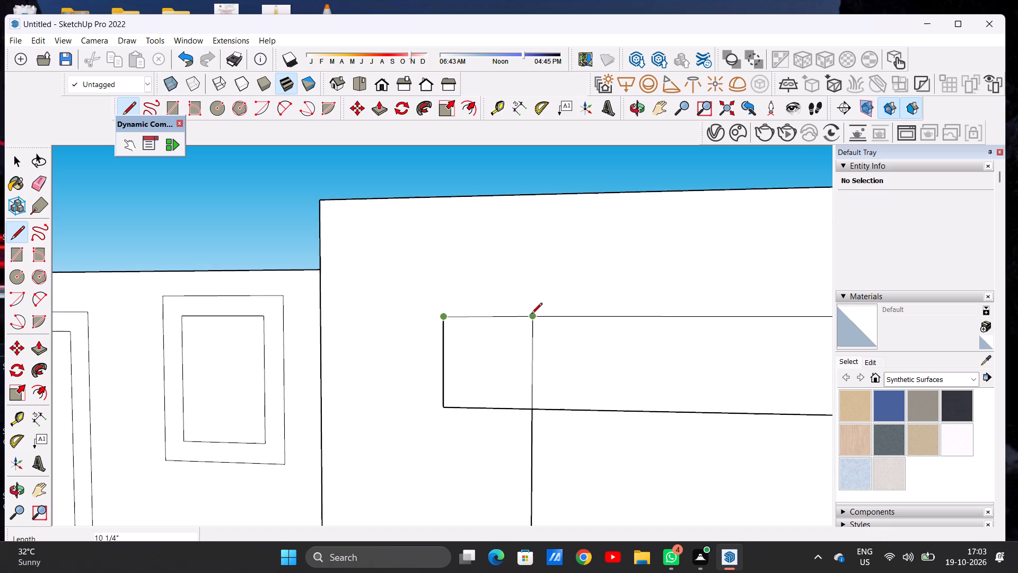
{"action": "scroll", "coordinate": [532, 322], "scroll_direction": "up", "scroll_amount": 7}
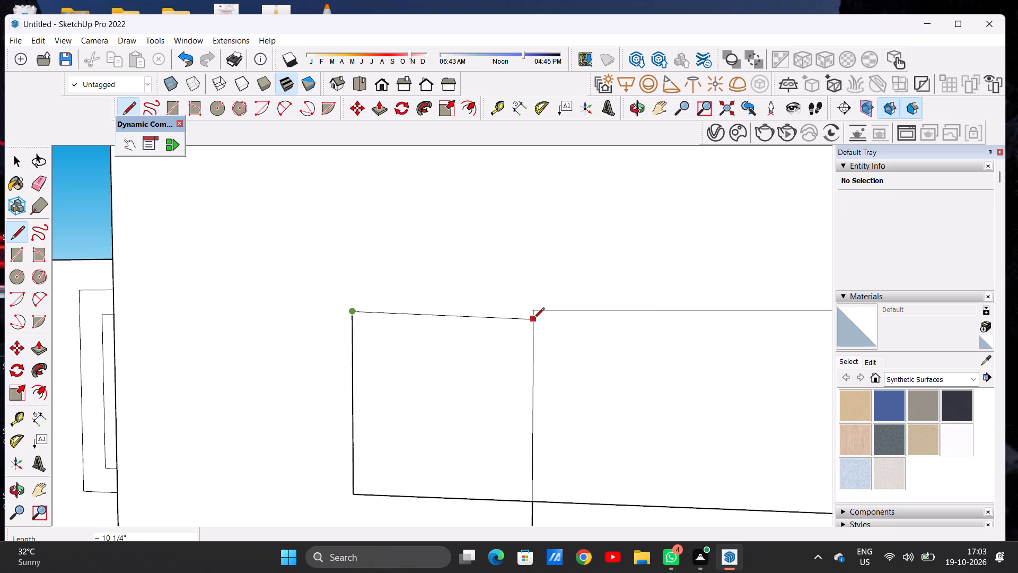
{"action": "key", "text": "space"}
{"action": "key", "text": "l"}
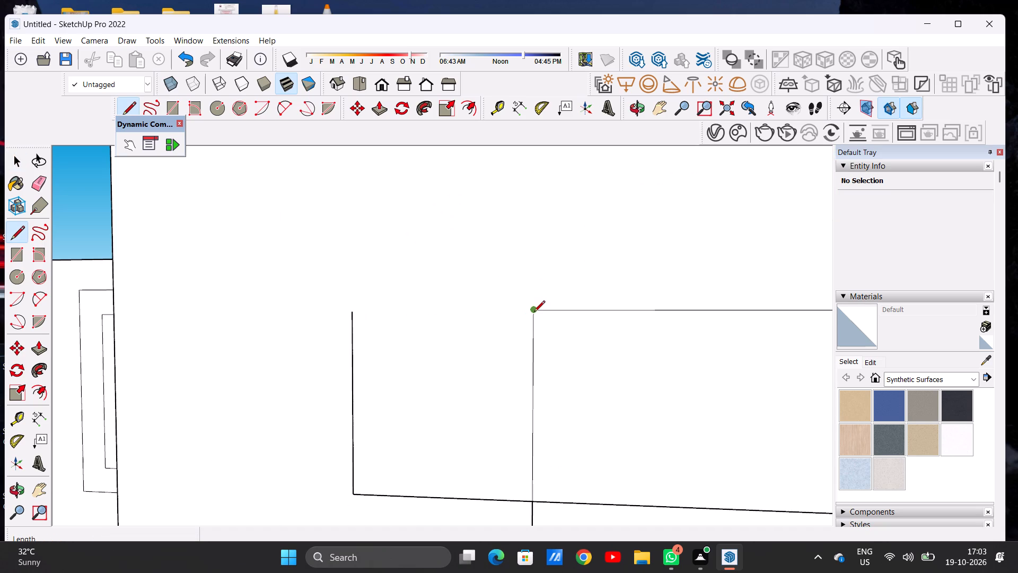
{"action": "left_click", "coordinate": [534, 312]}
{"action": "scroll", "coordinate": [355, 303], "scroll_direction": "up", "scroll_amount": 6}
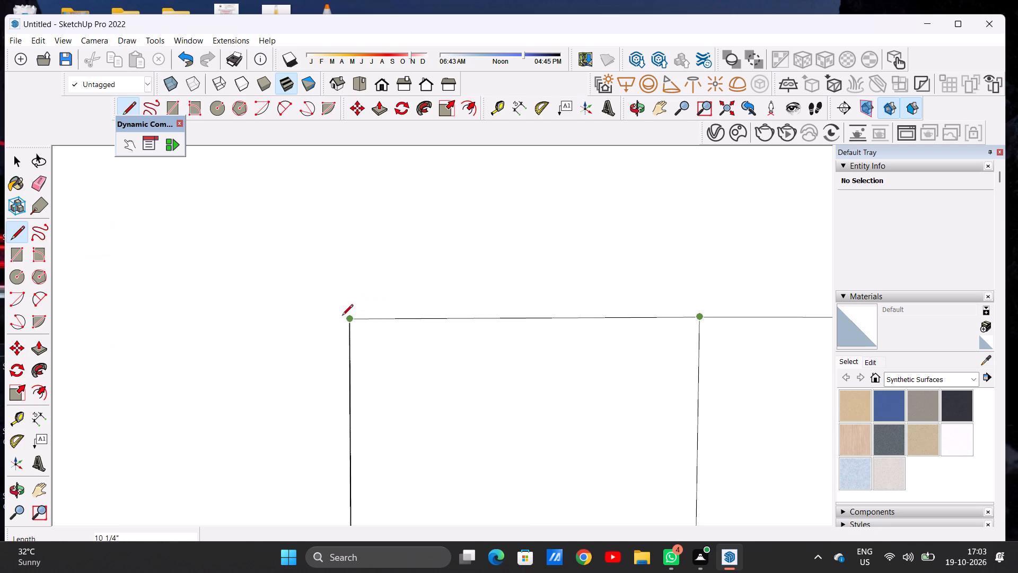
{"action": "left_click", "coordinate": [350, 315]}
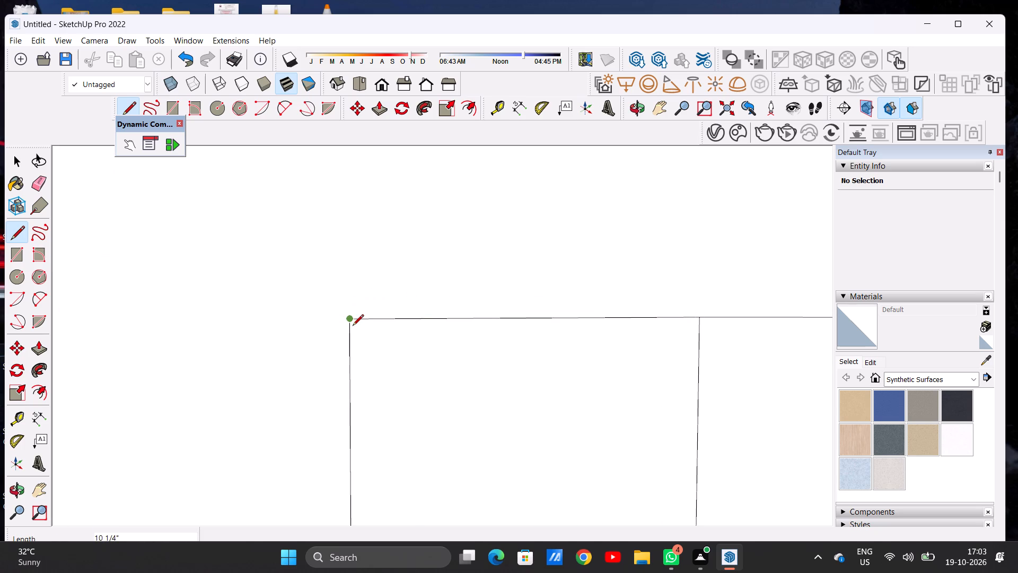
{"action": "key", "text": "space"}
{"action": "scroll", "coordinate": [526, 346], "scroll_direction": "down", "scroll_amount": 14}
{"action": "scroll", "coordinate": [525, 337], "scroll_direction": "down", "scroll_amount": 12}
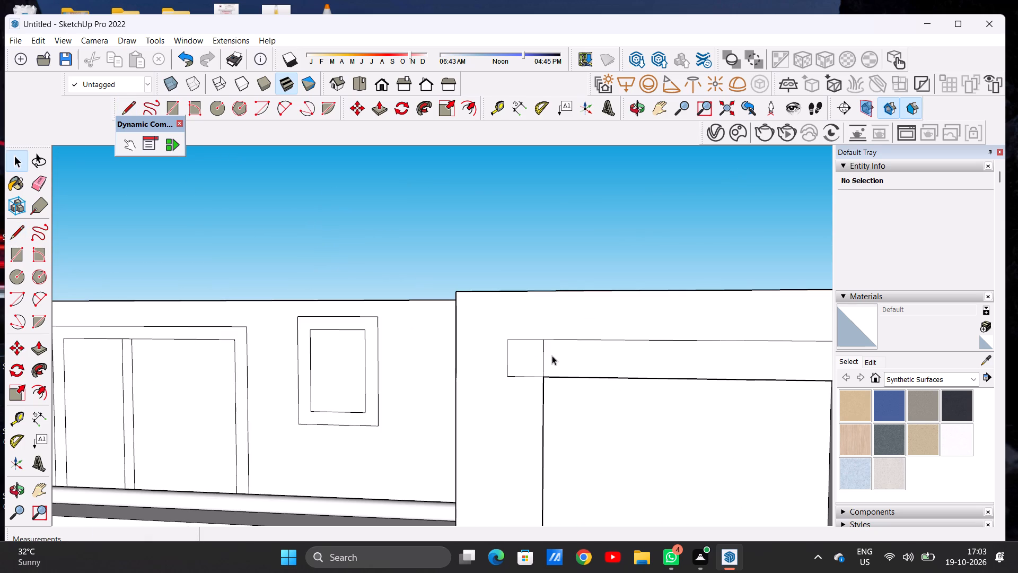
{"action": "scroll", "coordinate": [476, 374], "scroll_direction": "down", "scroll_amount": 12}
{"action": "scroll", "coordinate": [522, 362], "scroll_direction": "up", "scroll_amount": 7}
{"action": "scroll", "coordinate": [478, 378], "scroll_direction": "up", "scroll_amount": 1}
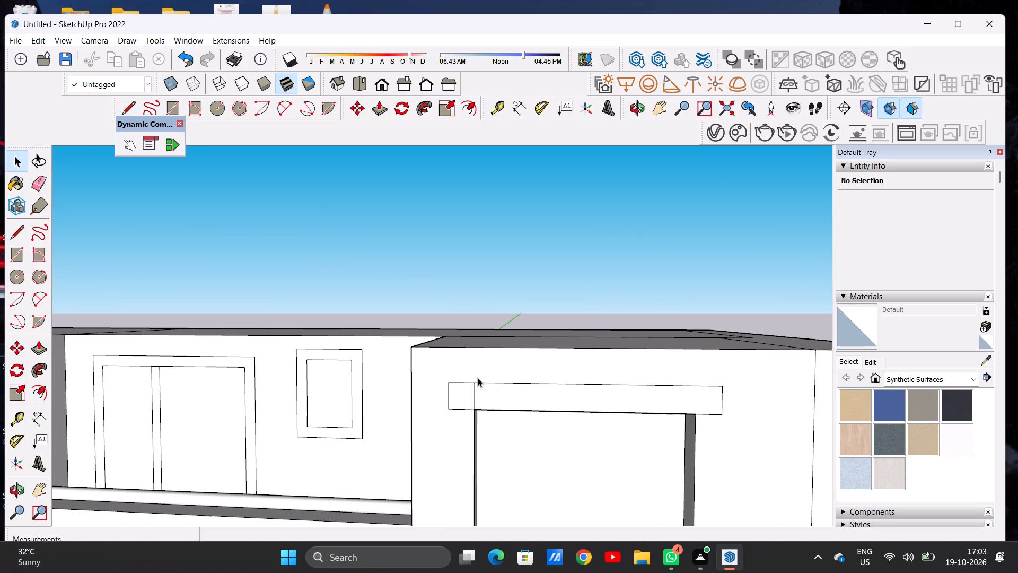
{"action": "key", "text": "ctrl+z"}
Draw a line about 10 1/4" long from the shade strip's upper corner to the extension's open upper end.
{"action": "scroll", "coordinate": [457, 402], "scroll_direction": "up", "scroll_amount": 8}
{"action": "middle_click_drag", "start_coordinate": [450, 399], "coordinate": [551, 416]}
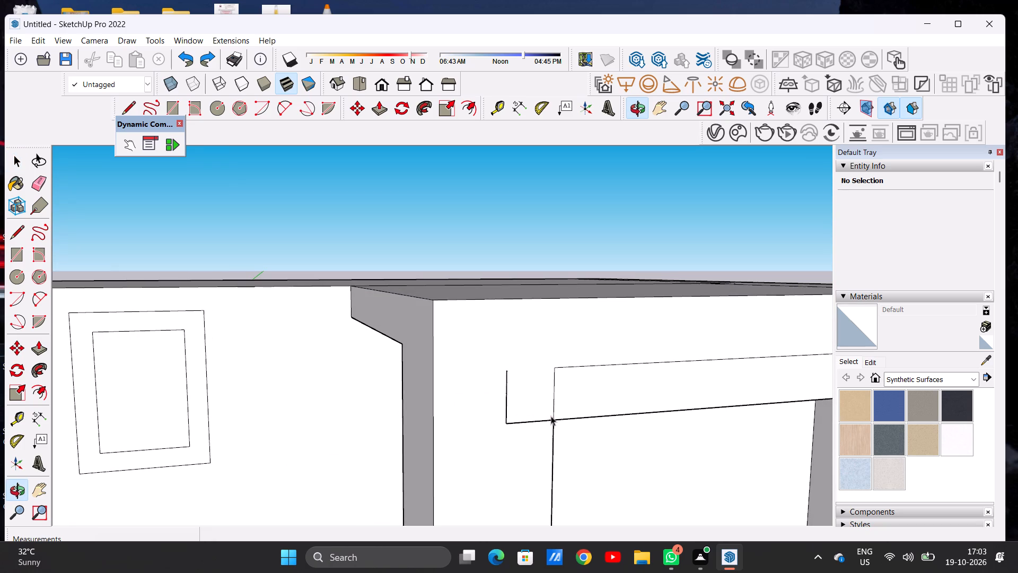
{"action": "key", "text": "l"}
{"action": "scroll", "coordinate": [555, 383], "scroll_direction": "up", "scroll_amount": 6}
{"action": "left_click", "coordinate": [554, 358]}
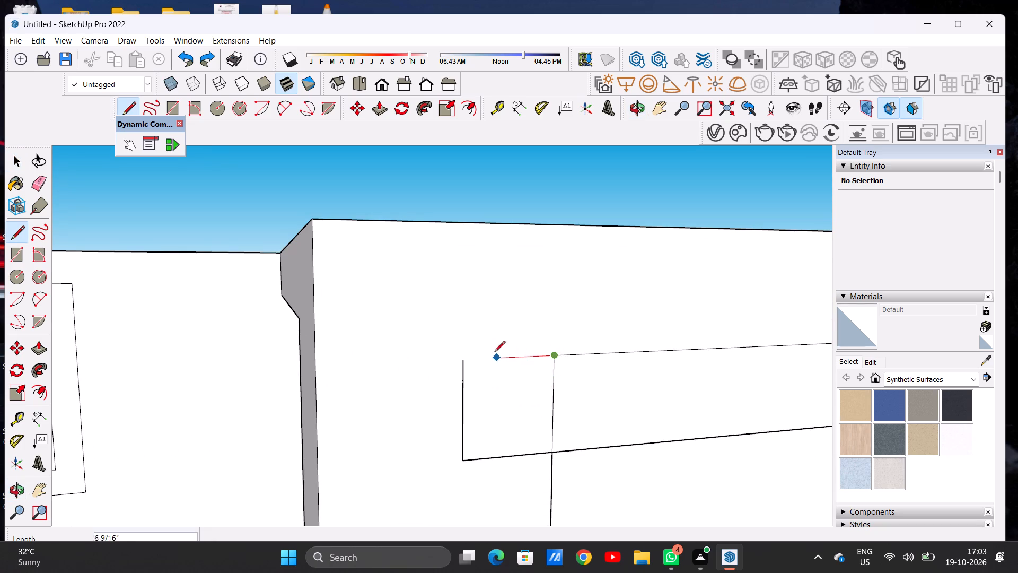
{"action": "scroll", "coordinate": [466, 352], "scroll_direction": "up", "scroll_amount": 5}
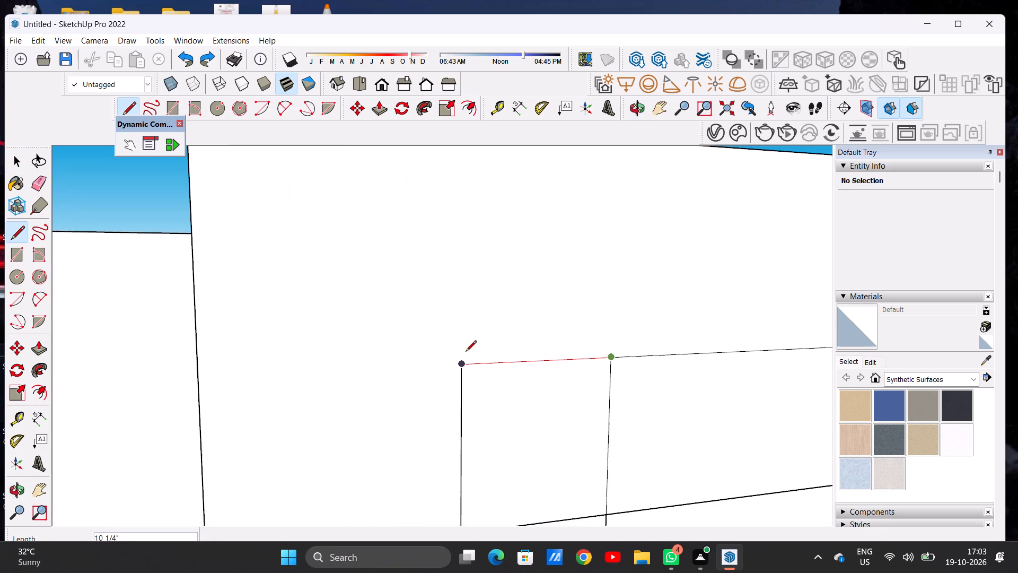
{"action": "left_click", "coordinate": [461, 357]}
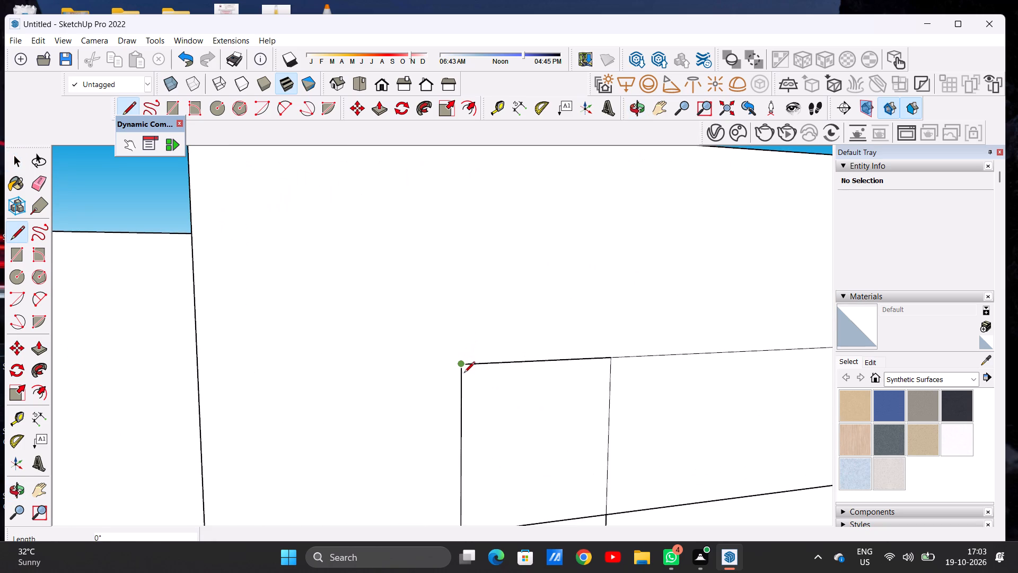
Erase the vertical edge dividing the shade strip from its terrace-side extension so they form one continuous face.
{"action": "left_click", "coordinate": [464, 376]}
{"action": "key", "text": "space"}
{"action": "scroll", "coordinate": [468, 390], "scroll_direction": "down", "scroll_amount": 16}
{"action": "middle_click_drag", "start_coordinate": [560, 394], "coordinate": [469, 376]}
{"action": "scroll", "coordinate": [367, 386], "scroll_direction": "up", "scroll_amount": 5}
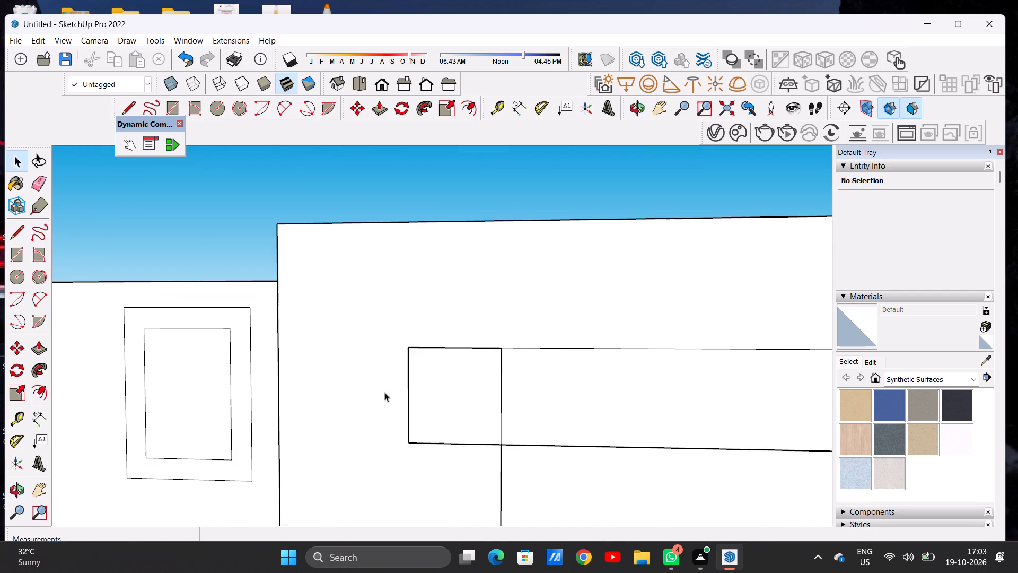
{"action": "scroll", "coordinate": [384, 392], "scroll_direction": "up", "scroll_amount": 6}
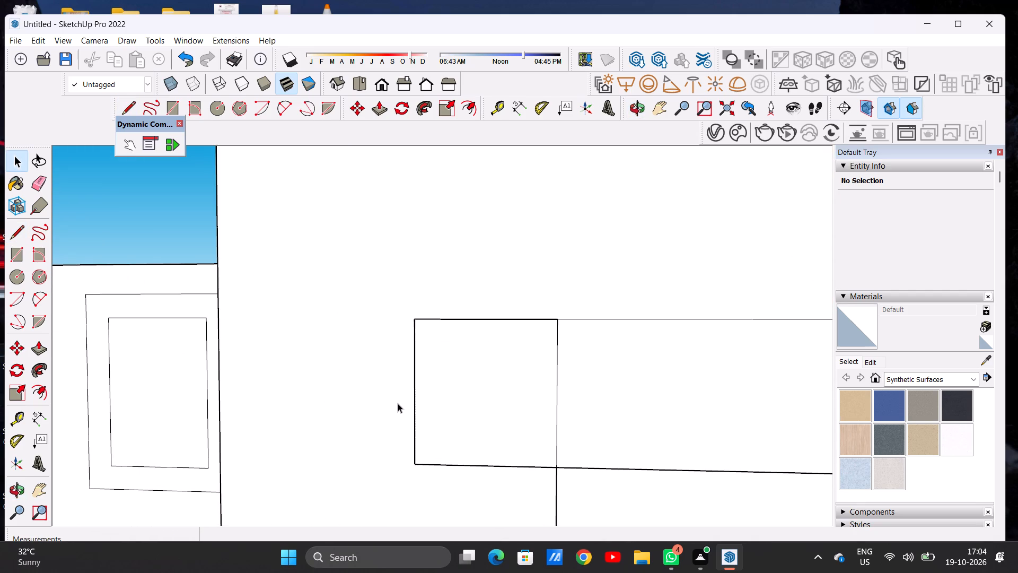
{"action": "key", "text": "e"}
{"action": "left_click_drag", "start_coordinate": [558, 398], "coordinate": [535, 398]}
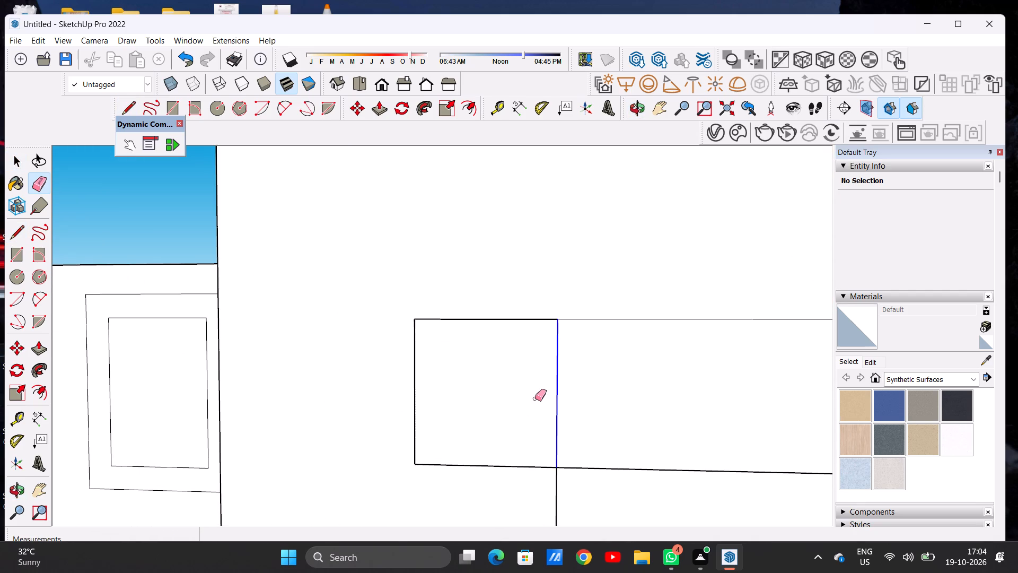
{"action": "key", "text": "space"}
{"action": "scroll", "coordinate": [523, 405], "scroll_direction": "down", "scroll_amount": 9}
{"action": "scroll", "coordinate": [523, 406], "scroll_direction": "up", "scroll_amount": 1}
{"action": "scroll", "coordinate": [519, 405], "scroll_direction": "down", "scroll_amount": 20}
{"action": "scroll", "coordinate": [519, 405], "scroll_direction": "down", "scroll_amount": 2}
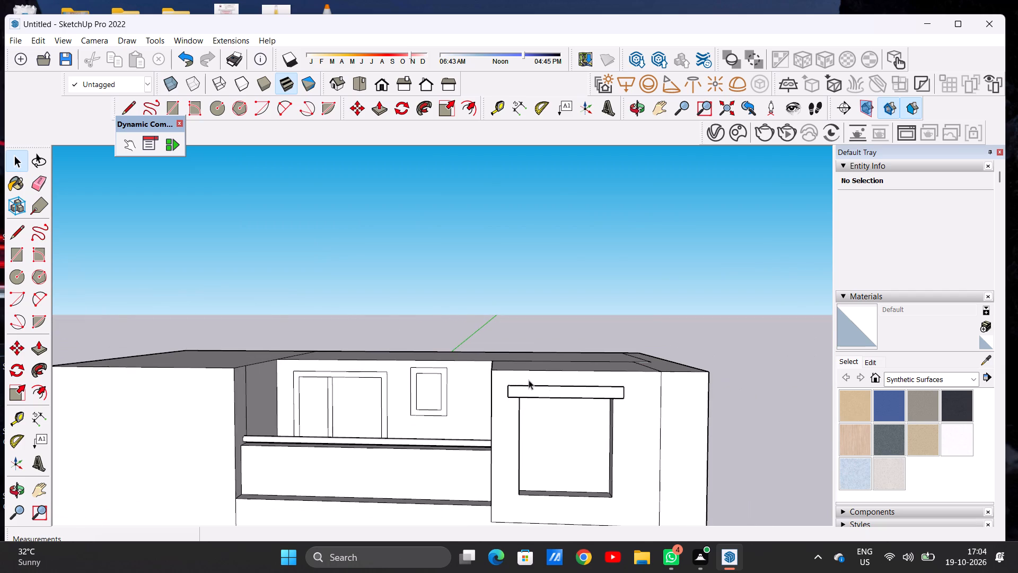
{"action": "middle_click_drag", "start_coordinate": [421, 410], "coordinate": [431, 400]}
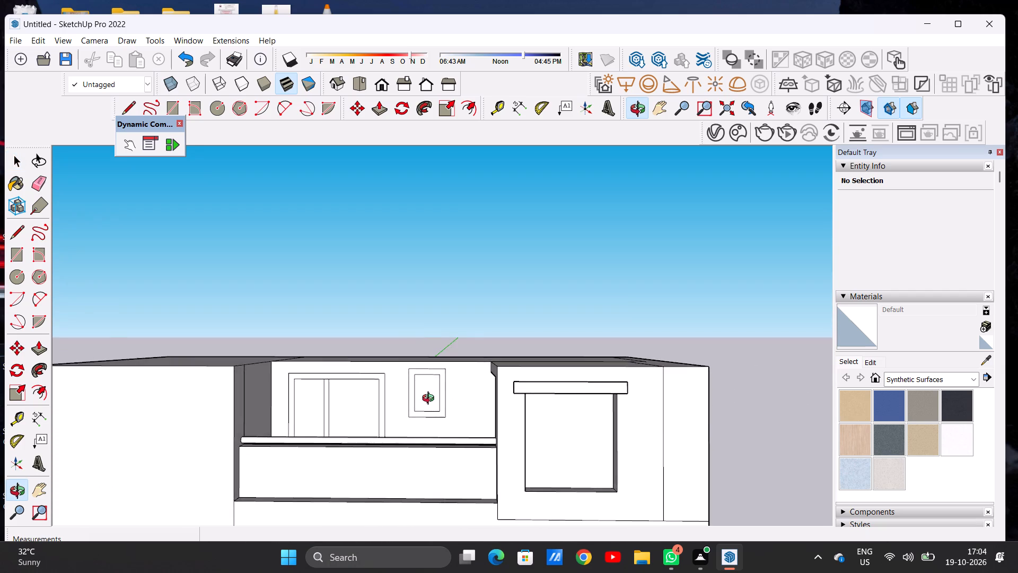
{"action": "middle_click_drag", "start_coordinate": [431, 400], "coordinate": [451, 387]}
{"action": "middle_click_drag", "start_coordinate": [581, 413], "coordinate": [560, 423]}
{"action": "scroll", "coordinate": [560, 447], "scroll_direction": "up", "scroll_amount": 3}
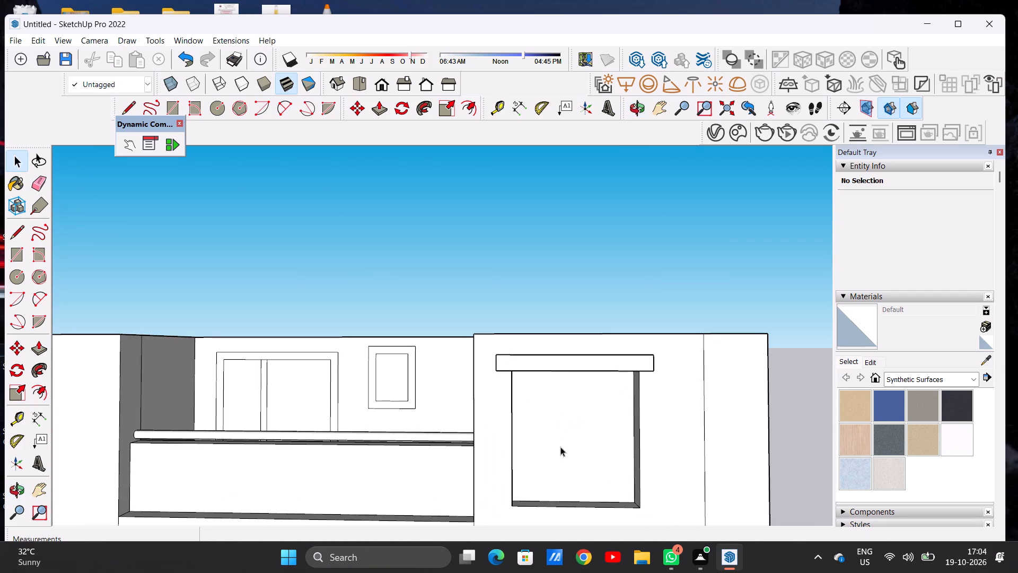
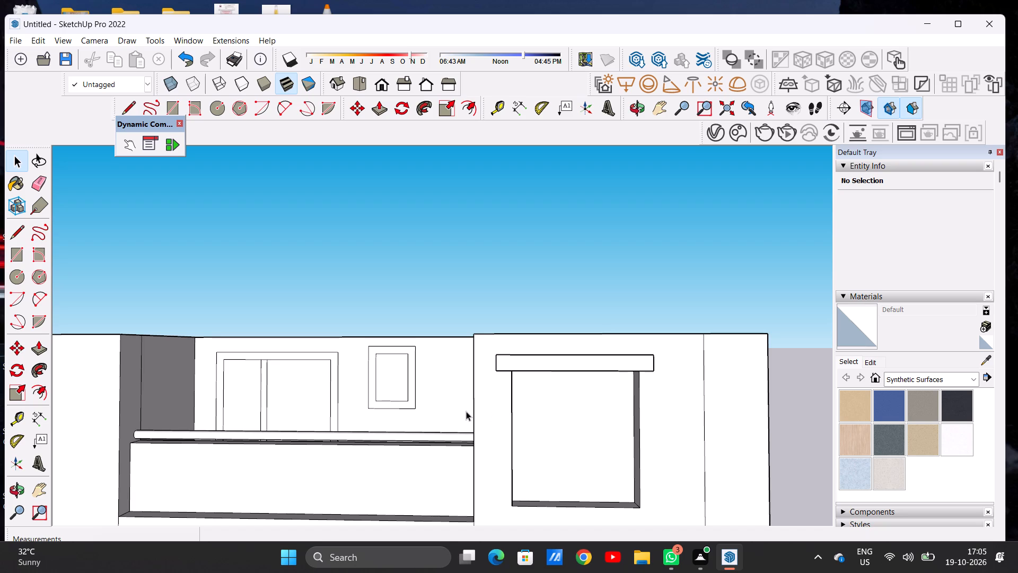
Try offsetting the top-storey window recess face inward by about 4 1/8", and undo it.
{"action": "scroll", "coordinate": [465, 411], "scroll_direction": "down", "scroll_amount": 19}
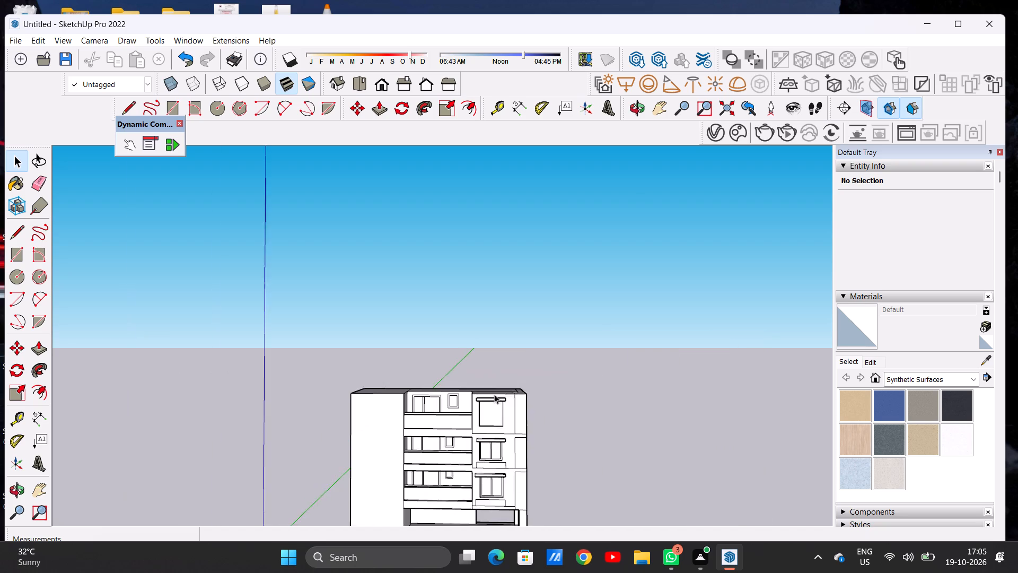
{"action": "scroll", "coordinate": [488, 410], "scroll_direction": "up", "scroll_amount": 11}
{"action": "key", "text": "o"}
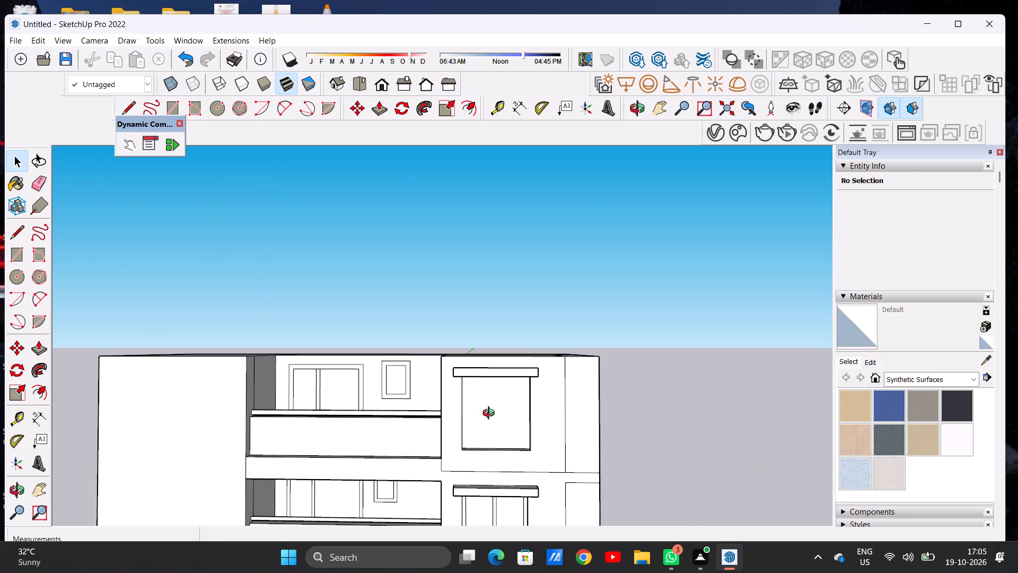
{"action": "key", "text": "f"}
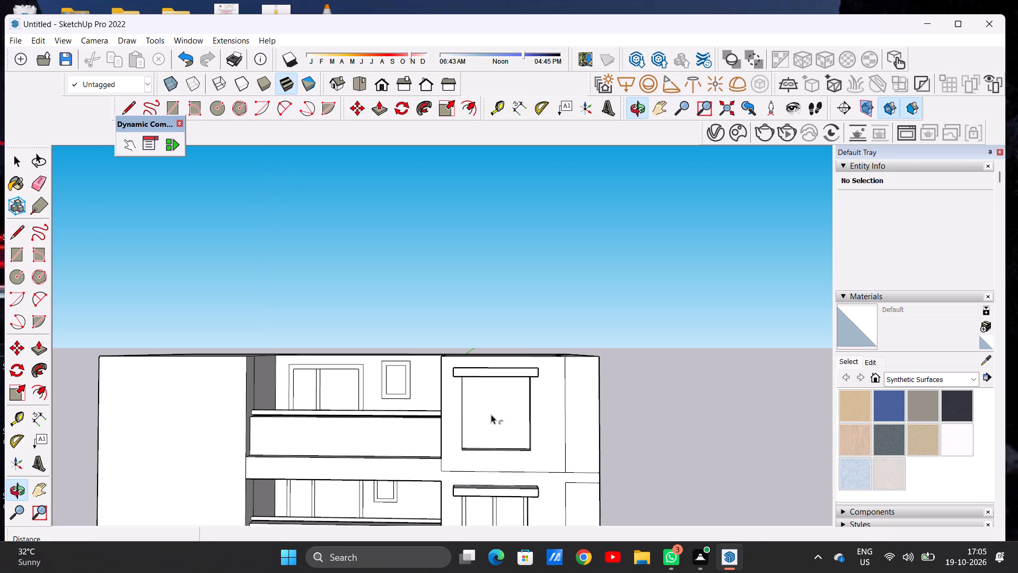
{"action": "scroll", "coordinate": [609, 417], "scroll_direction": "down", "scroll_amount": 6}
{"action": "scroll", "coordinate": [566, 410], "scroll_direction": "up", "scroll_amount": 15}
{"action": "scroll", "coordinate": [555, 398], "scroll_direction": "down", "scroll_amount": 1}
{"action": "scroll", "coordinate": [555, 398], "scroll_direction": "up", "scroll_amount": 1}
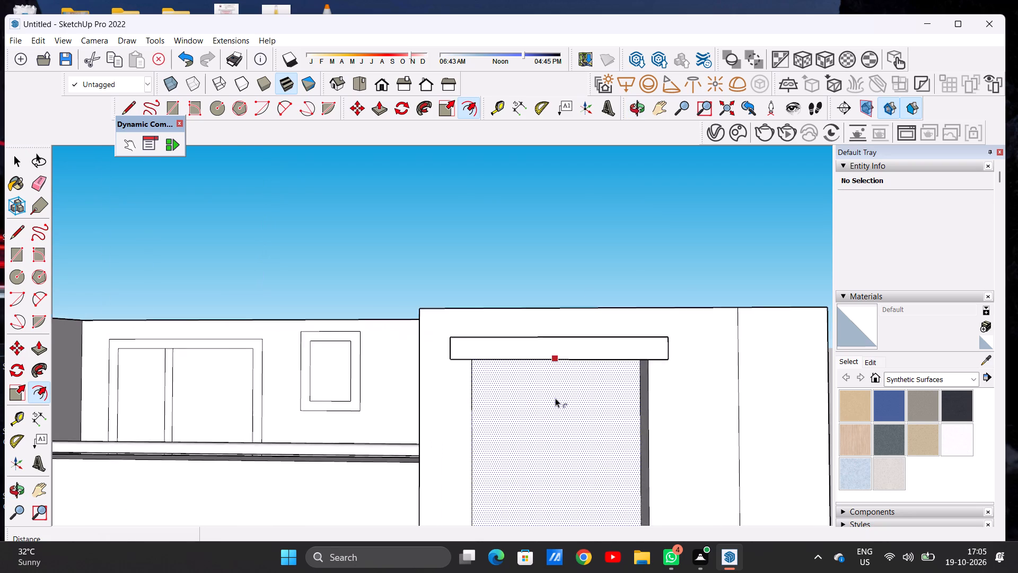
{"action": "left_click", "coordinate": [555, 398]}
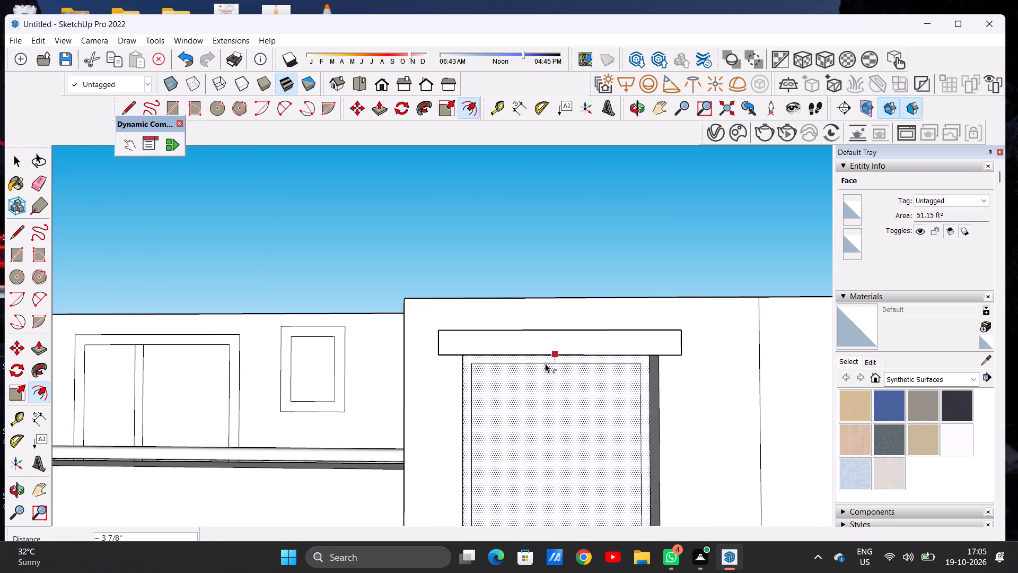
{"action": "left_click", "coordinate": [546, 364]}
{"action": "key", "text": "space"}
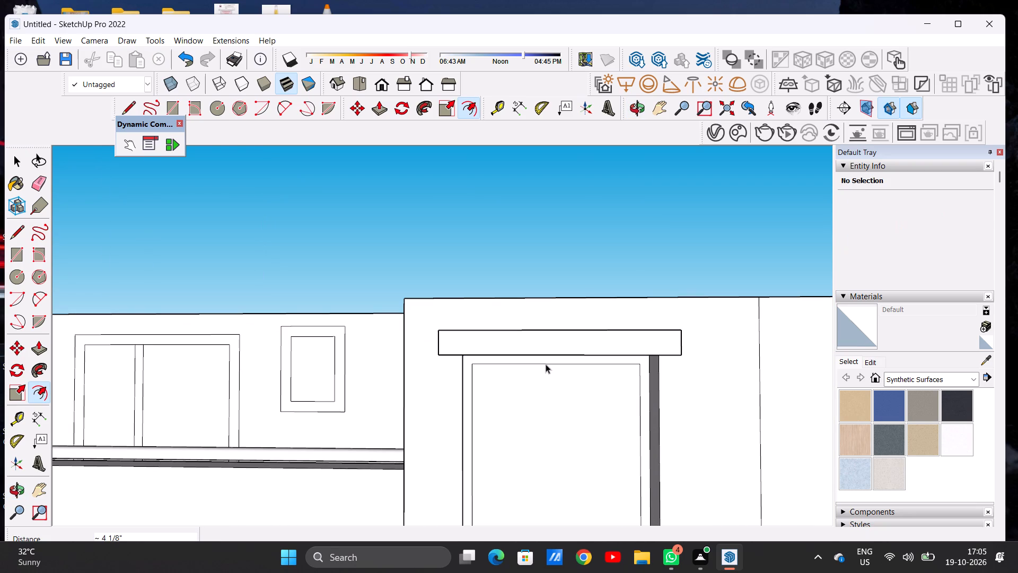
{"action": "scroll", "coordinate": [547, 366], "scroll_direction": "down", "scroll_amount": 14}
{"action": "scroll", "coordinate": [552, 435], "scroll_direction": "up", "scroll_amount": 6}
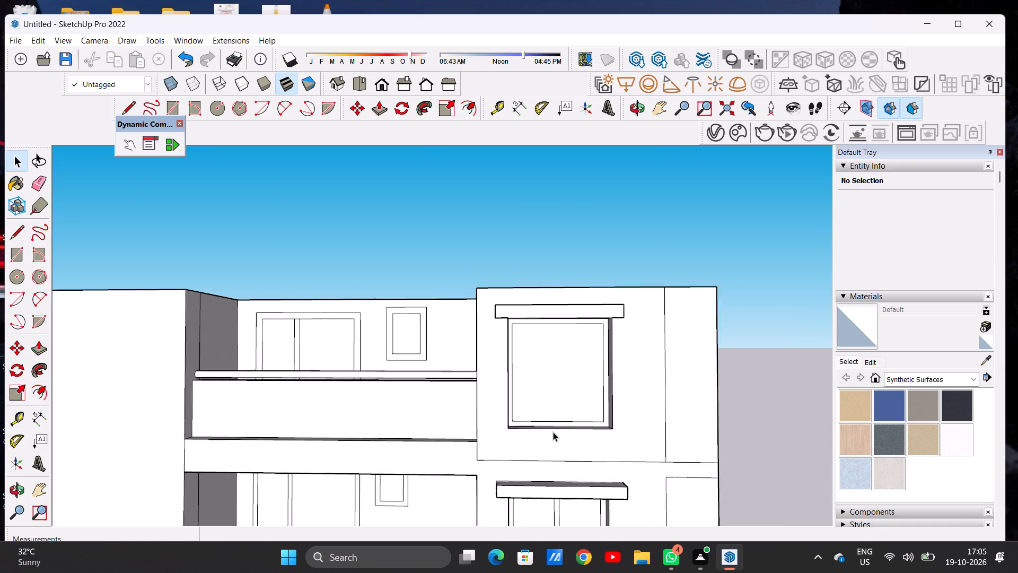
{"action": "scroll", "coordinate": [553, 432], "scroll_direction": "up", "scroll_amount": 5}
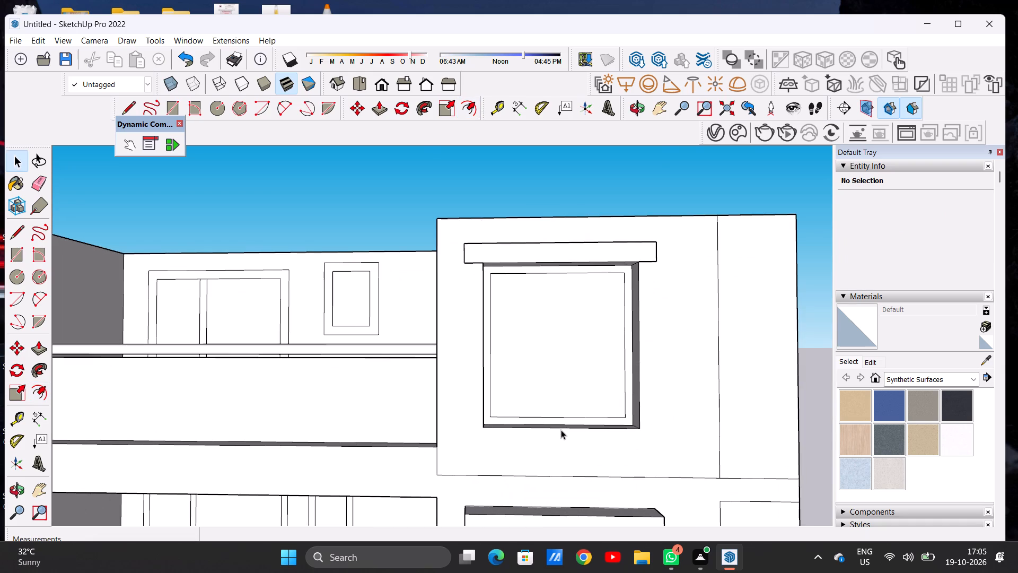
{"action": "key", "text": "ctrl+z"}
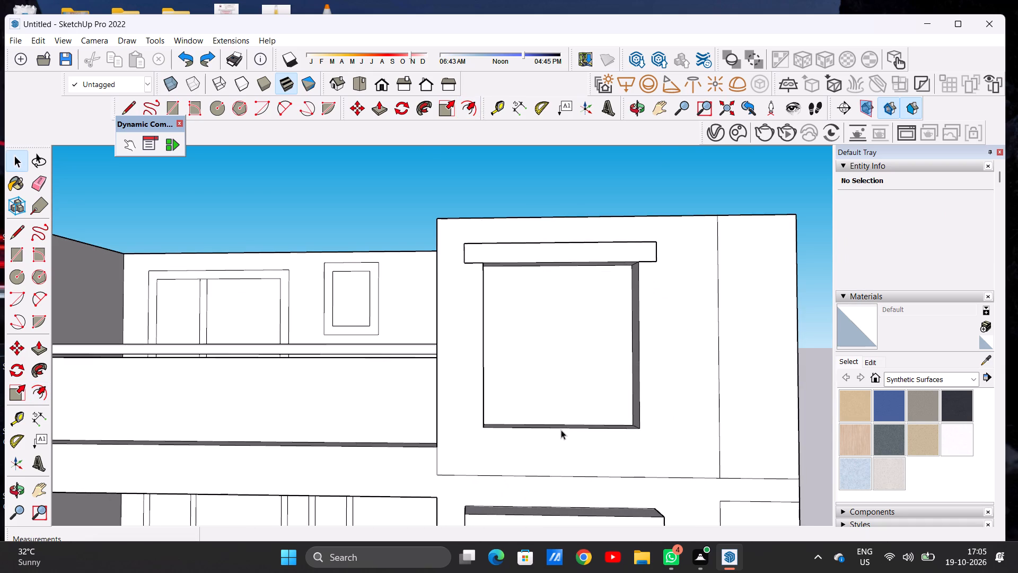
Offset the outline of the top-storey window recess face inward by about 4 7/16" to form the window frame.
{"action": "type", "text": "OF"}
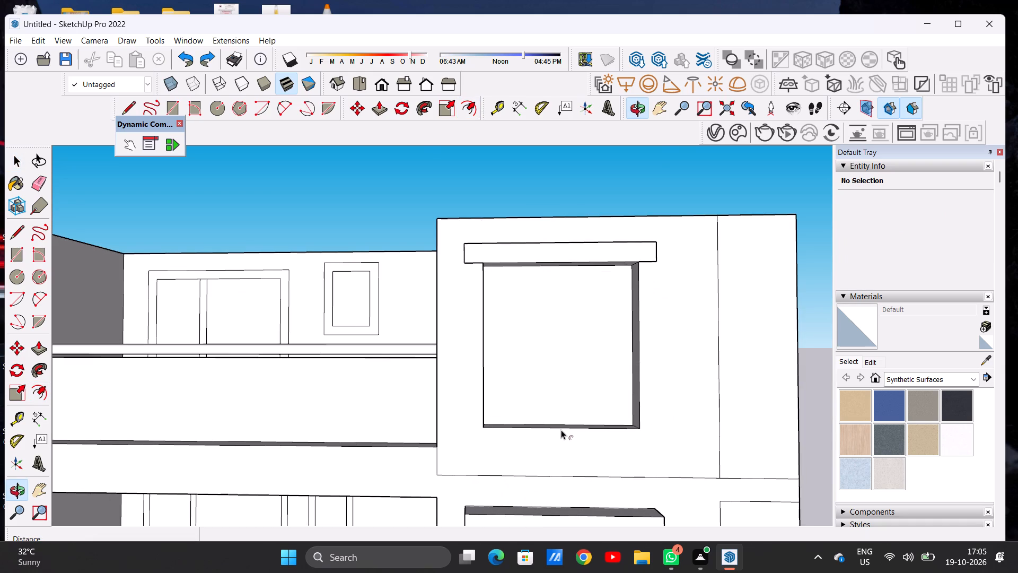
{"action": "left_click", "coordinate": [528, 291]}
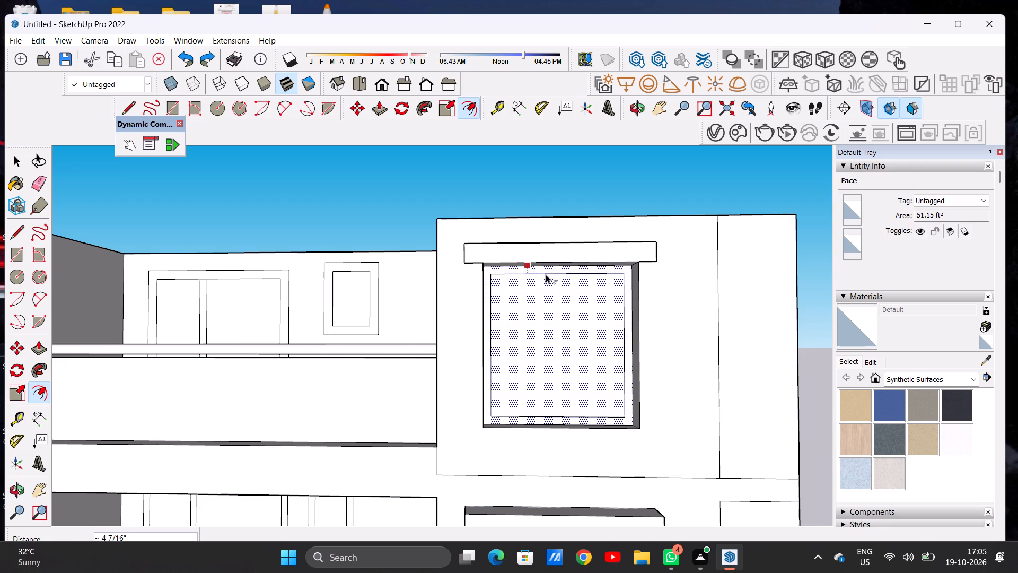
{"action": "left_click", "coordinate": [546, 274]}
{"action": "key", "text": "space"}
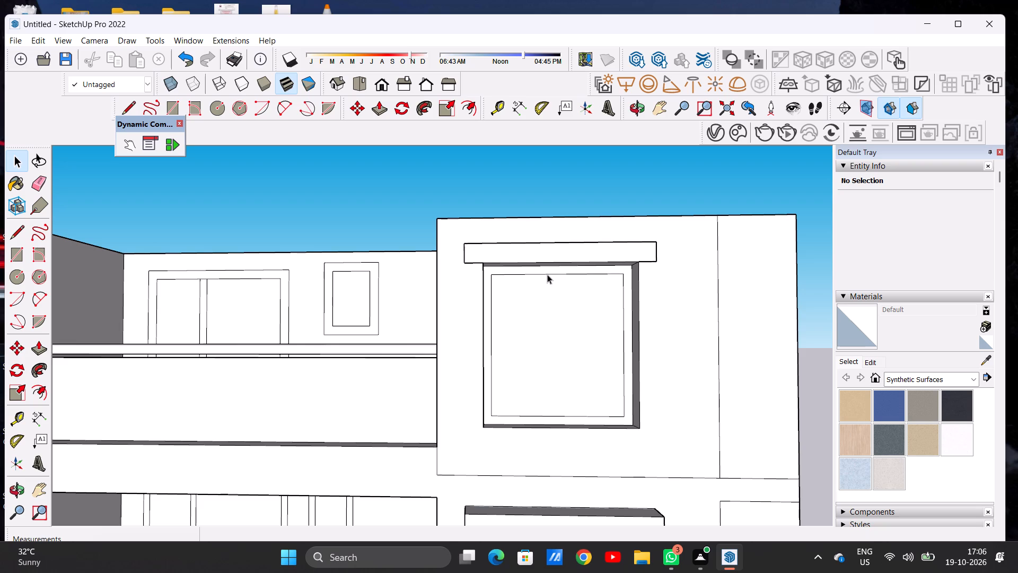
Draw two closely spaced vertical lines about 6' 7 7/16" long across the middle of the inner window pane to form a mullion.
{"action": "scroll", "coordinate": [552, 282], "scroll_direction": "down", "scroll_amount": 7}
{"action": "scroll", "coordinate": [572, 379], "scroll_direction": "up", "scroll_amount": 4}
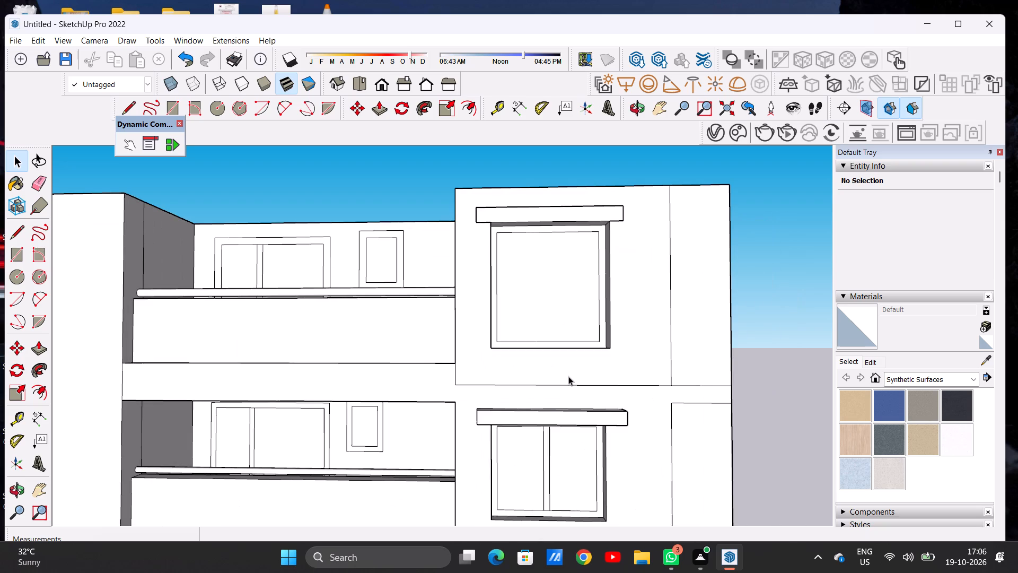
{"action": "key", "text": "l"}
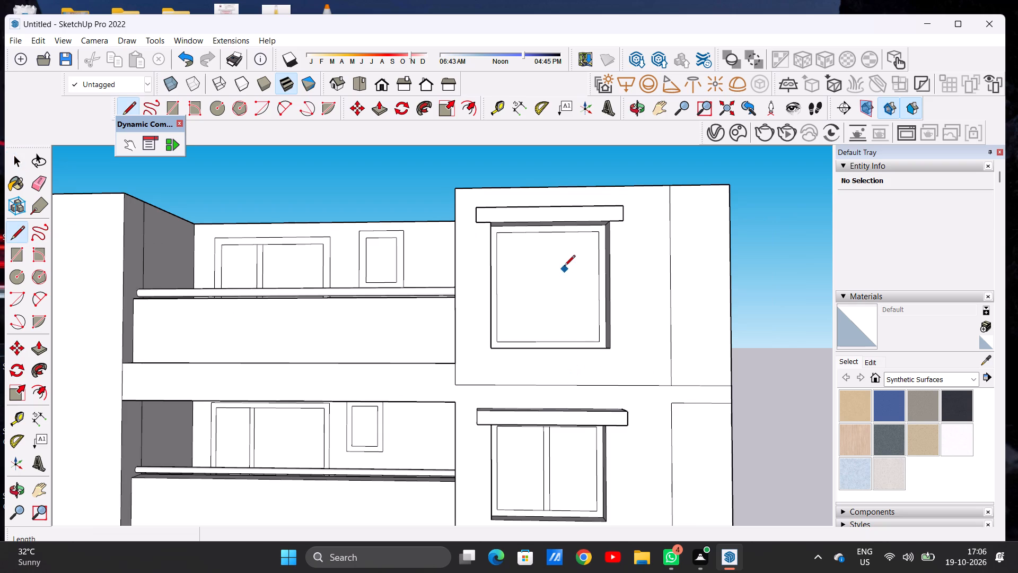
{"action": "scroll", "coordinate": [560, 262], "scroll_direction": "up", "scroll_amount": 5}
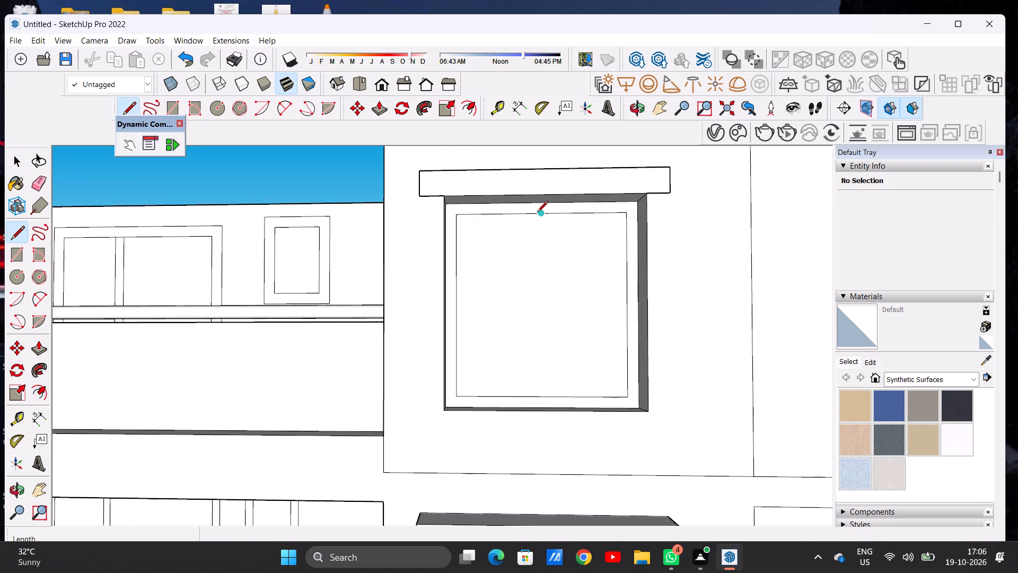
{"action": "left_click", "coordinate": [531, 214]}
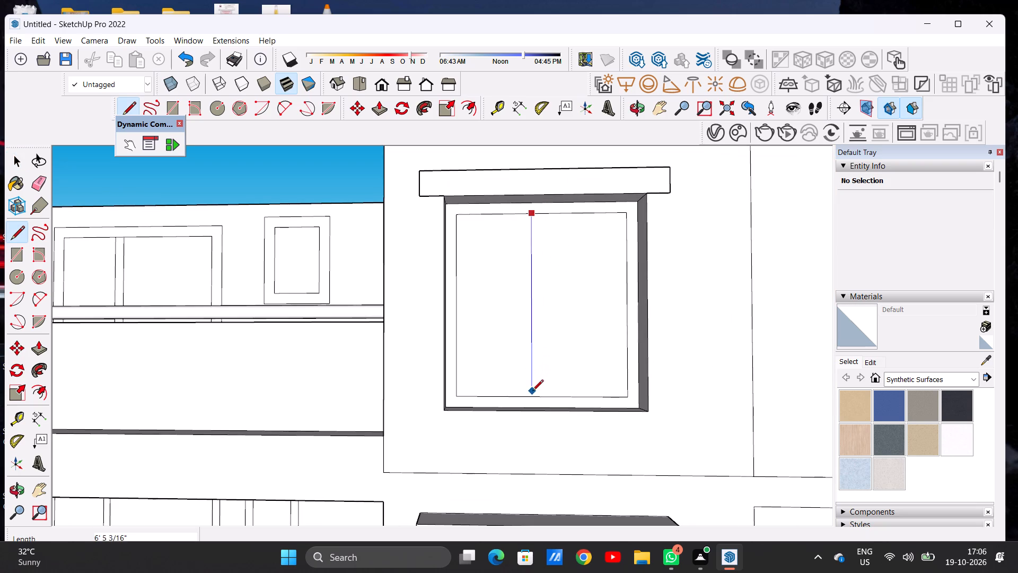
{"action": "left_click", "coordinate": [532, 397]}
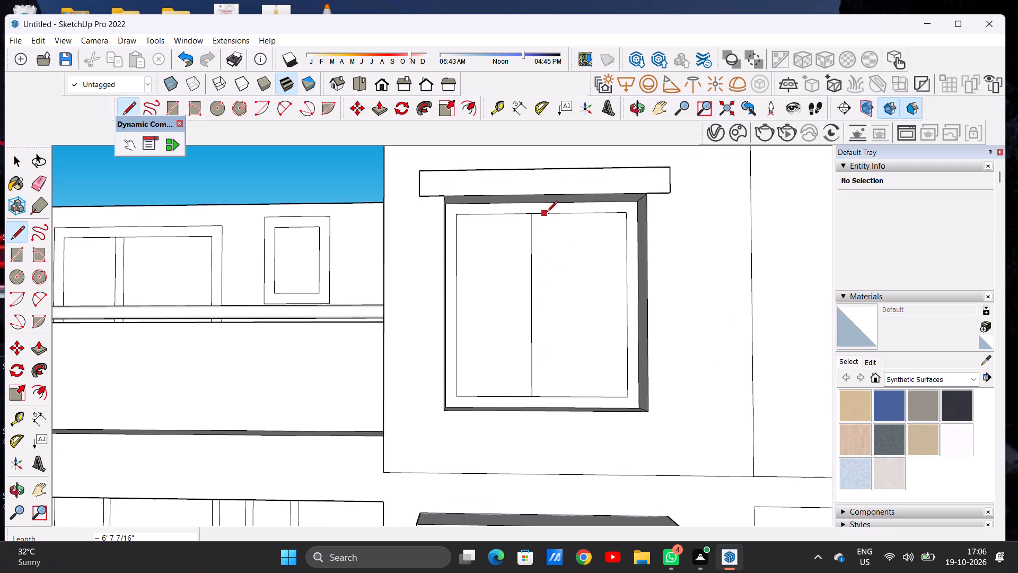
{"action": "left_click", "coordinate": [544, 214]}
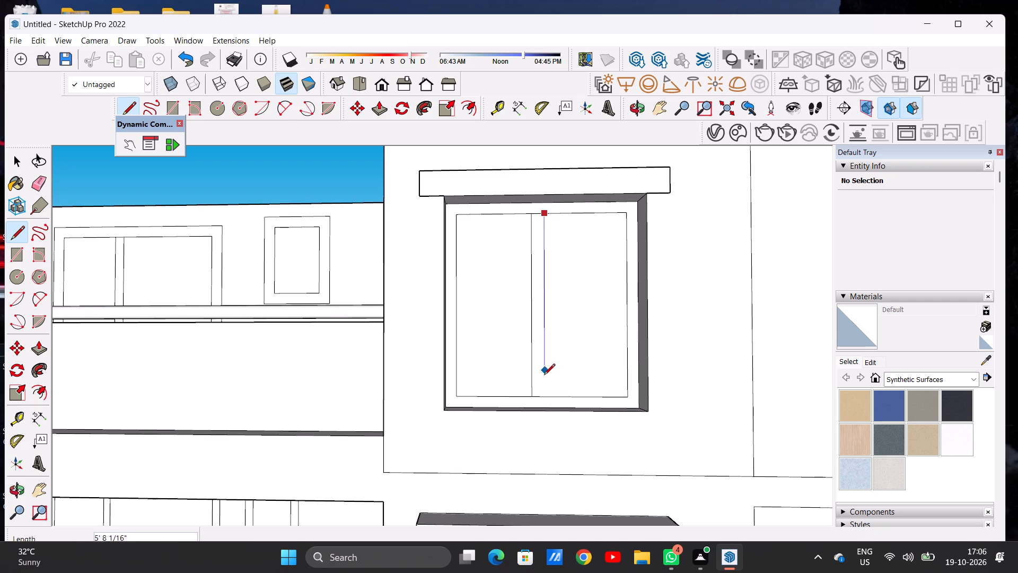
{"action": "left_click", "coordinate": [543, 395]}
{"action": "key", "text": "space"}
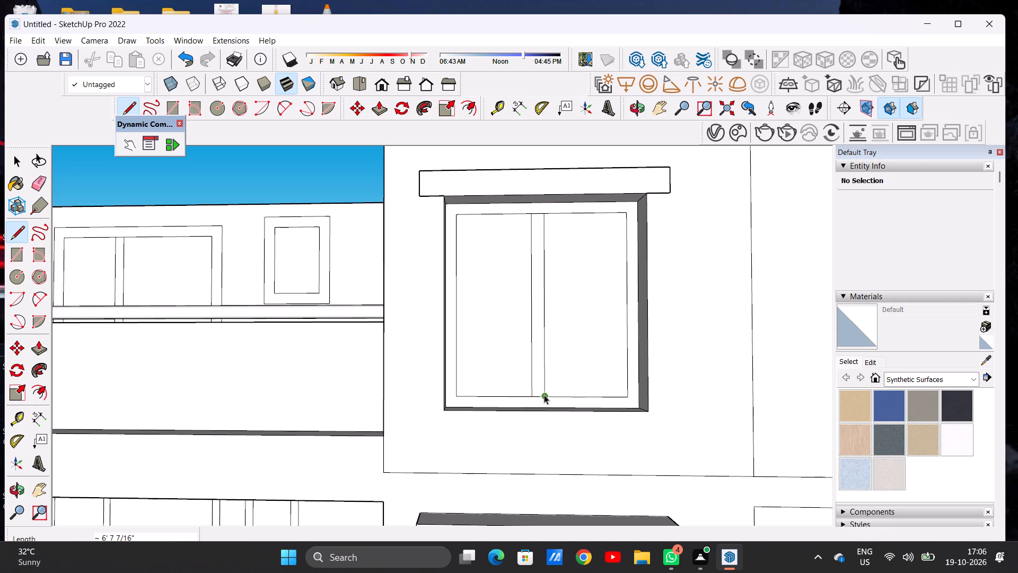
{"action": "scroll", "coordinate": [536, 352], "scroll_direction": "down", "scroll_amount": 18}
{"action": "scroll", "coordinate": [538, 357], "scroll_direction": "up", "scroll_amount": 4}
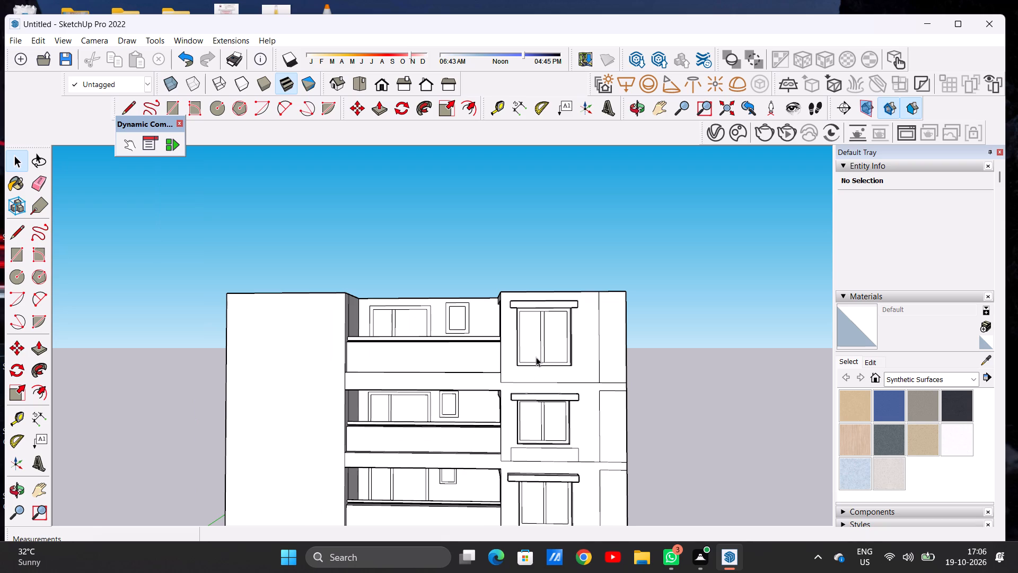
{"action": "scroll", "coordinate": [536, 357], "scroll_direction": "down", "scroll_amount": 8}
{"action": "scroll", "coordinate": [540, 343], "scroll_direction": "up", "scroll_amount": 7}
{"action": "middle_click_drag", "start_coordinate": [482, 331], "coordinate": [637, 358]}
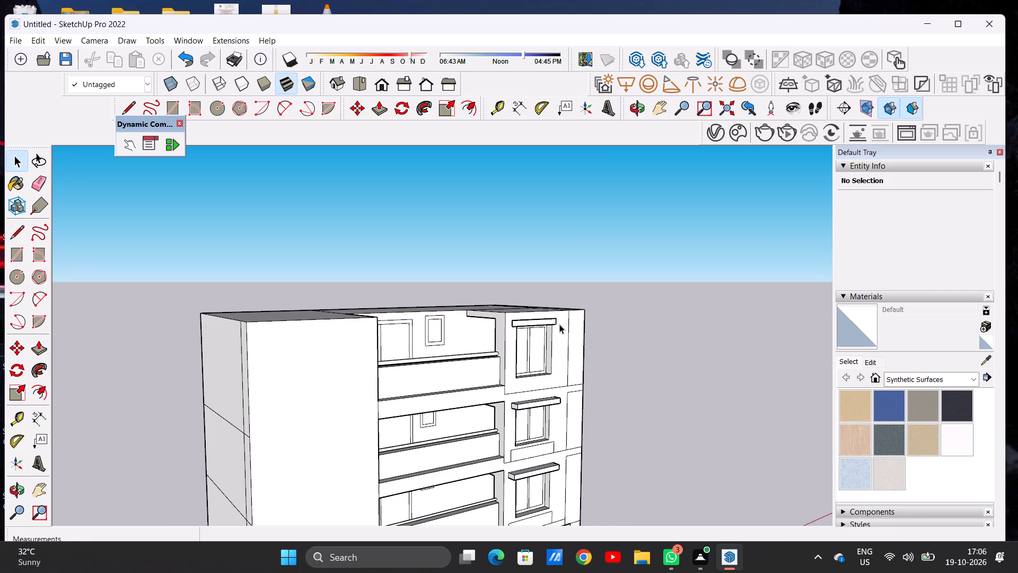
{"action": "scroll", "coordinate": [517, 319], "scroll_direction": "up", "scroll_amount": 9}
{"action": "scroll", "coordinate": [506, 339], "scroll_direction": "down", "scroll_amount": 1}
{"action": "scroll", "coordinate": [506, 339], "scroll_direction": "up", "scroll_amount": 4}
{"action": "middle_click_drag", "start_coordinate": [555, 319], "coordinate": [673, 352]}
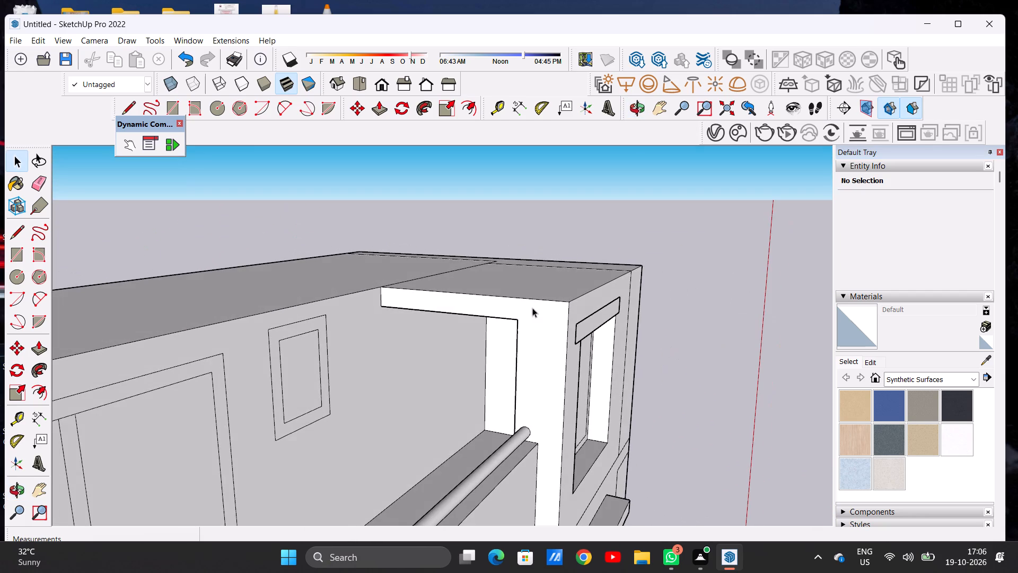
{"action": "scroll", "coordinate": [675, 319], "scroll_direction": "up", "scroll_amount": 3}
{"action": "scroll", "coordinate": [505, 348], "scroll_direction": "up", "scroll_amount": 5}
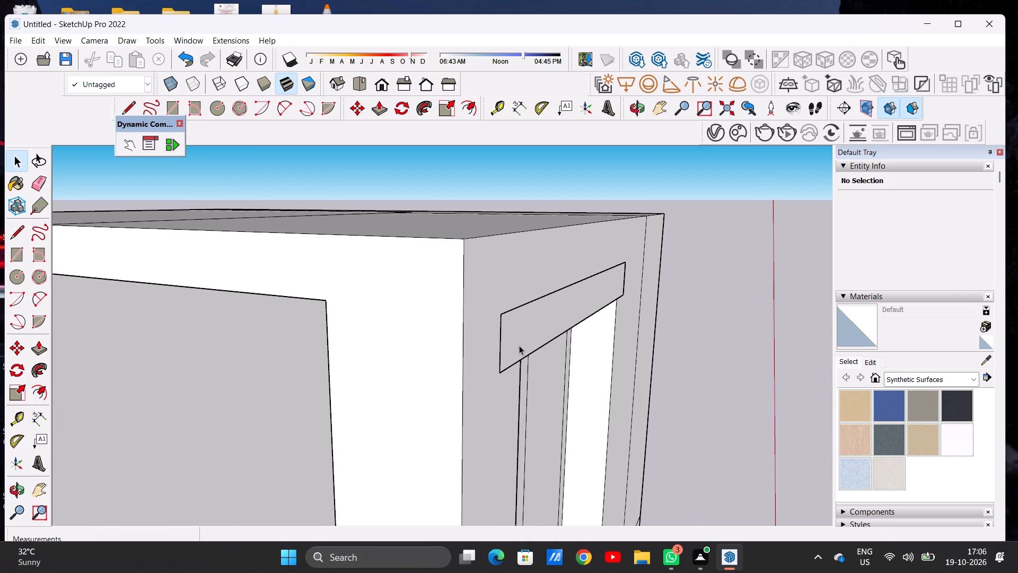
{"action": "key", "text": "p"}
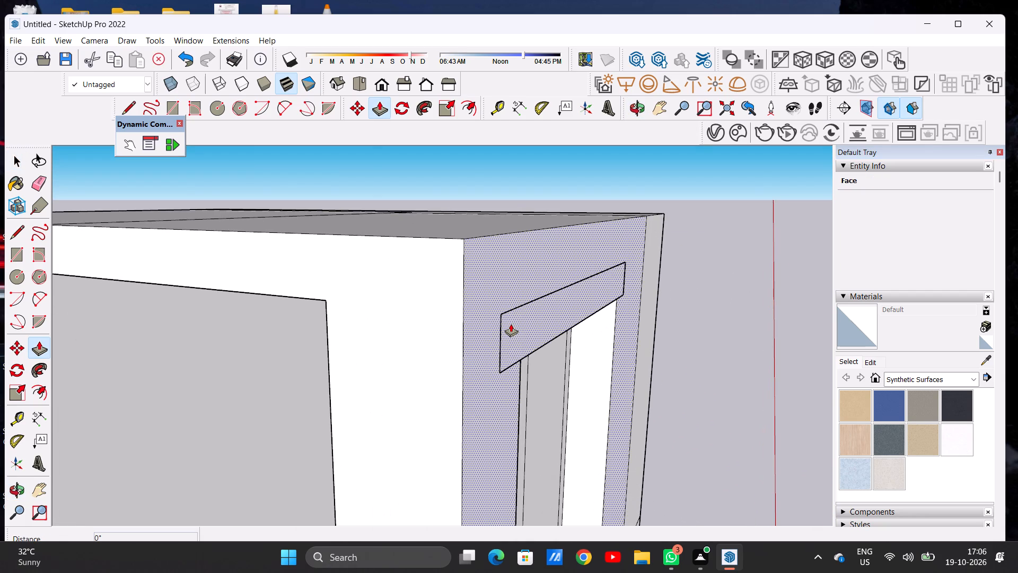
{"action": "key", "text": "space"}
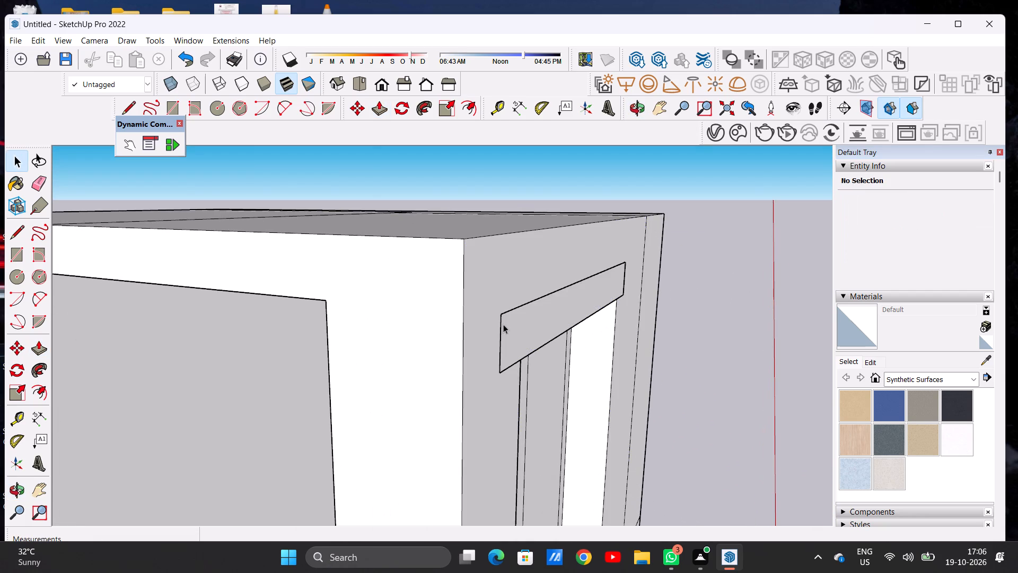
Erase the outline of the shade strip above the top-storey window, including its extensions beyond both sides, keeping the recess's top edge.
{"action": "scroll", "coordinate": [503, 325], "scroll_direction": "down", "scroll_amount": 7}
{"action": "middle_click_drag", "start_coordinate": [540, 352], "coordinate": [431, 309]}
{"action": "scroll", "coordinate": [364, 253], "scroll_direction": "up", "scroll_amount": 8}
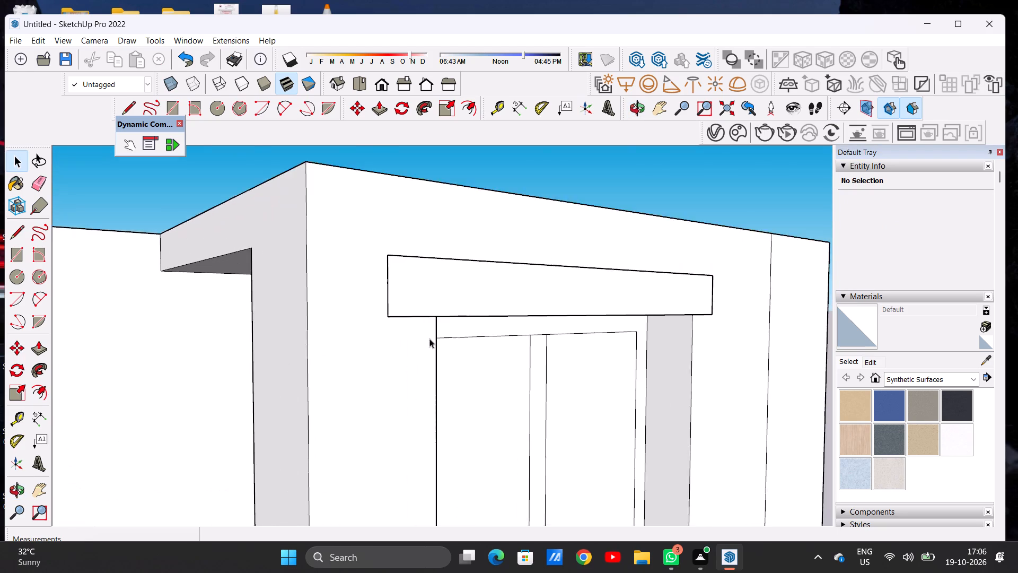
{"action": "scroll", "coordinate": [455, 328], "scroll_direction": "up", "scroll_amount": 9}
{"action": "scroll", "coordinate": [403, 290], "scroll_direction": "up", "scroll_amount": 14}
{"action": "scroll", "coordinate": [429, 373], "scroll_direction": "down", "scroll_amount": 12}
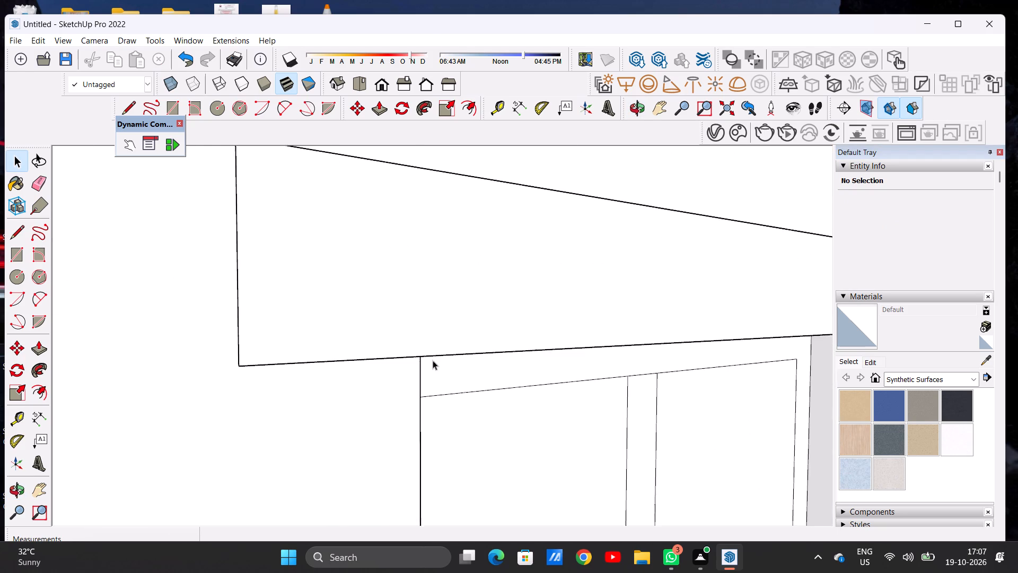
{"action": "scroll", "coordinate": [433, 360], "scroll_direction": "down", "scroll_amount": 13}
{"action": "middle_click_drag", "start_coordinate": [494, 315], "coordinate": [364, 317]}
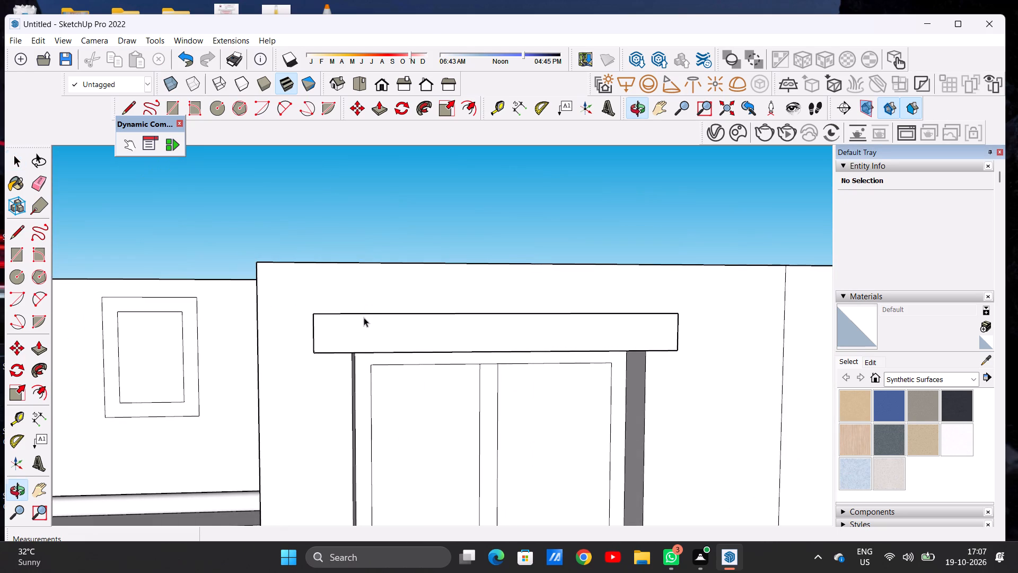
{"action": "key", "text": "e"}
{"action": "left_click_drag", "start_coordinate": [349, 314], "coordinate": [350, 327]}
{"action": "left_click_drag", "start_coordinate": [320, 336], "coordinate": [305, 344]}
{"action": "left_click_drag", "start_coordinate": [357, 340], "coordinate": [355, 345]}
{"action": "left_click_drag", "start_coordinate": [319, 351], "coordinate": [321, 361]}
{"action": "left_click_drag", "start_coordinate": [322, 321], "coordinate": [360, 315]}
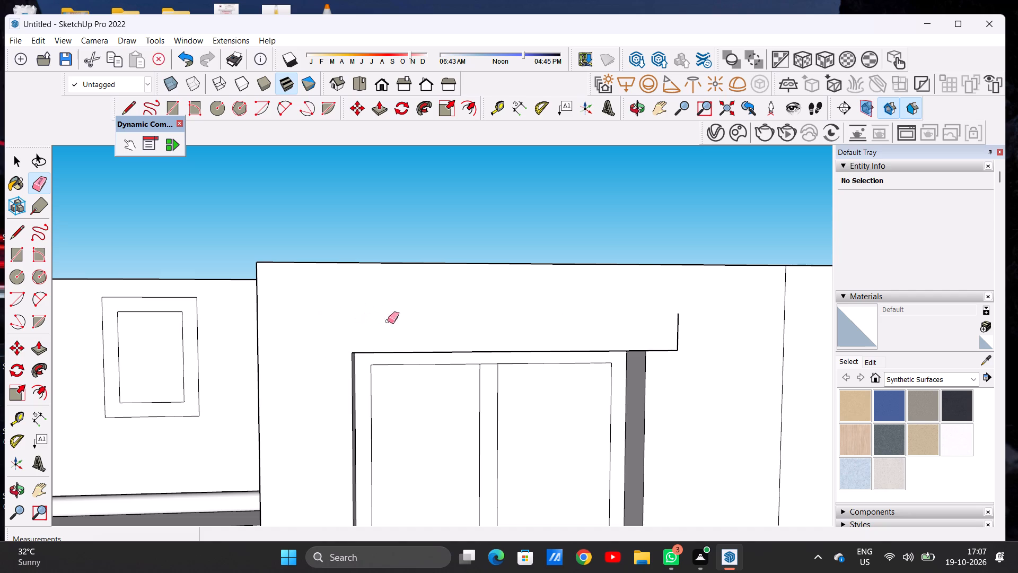
{"action": "left_click_drag", "start_coordinate": [664, 336], "coordinate": [665, 359]}
{"action": "left_click_drag", "start_coordinate": [670, 327], "coordinate": [681, 334]}
{"action": "key", "text": "space"}
Draw a short horizontal line extending the top-storey window recess's top edge beyond its balcony-side corner.
{"action": "scroll", "coordinate": [692, 360], "scroll_direction": "up", "scroll_amount": 8}
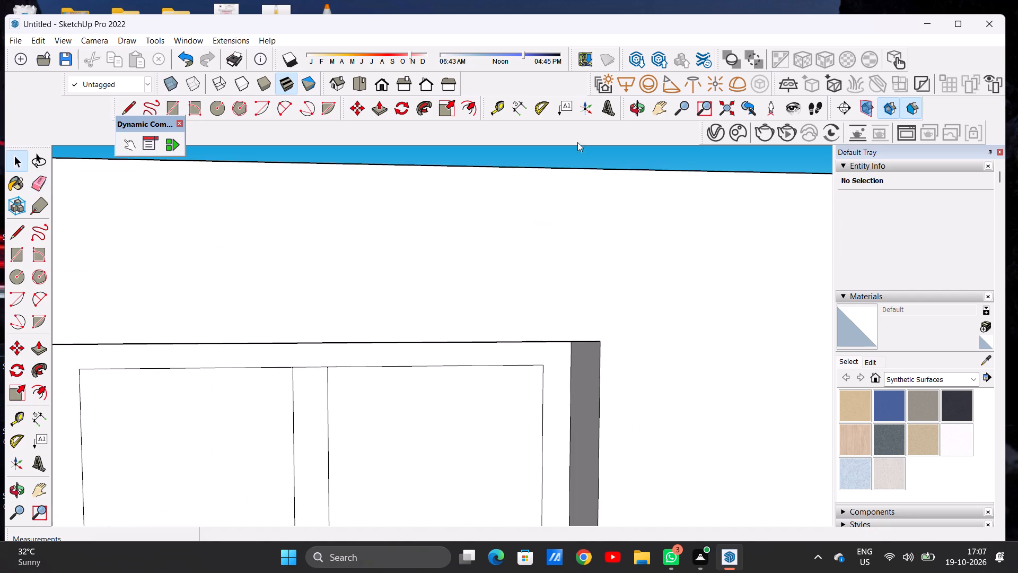
{"action": "left_click", "coordinate": [379, 83]}
{"action": "scroll", "coordinate": [625, 383], "scroll_direction": "down", "scroll_amount": 15}
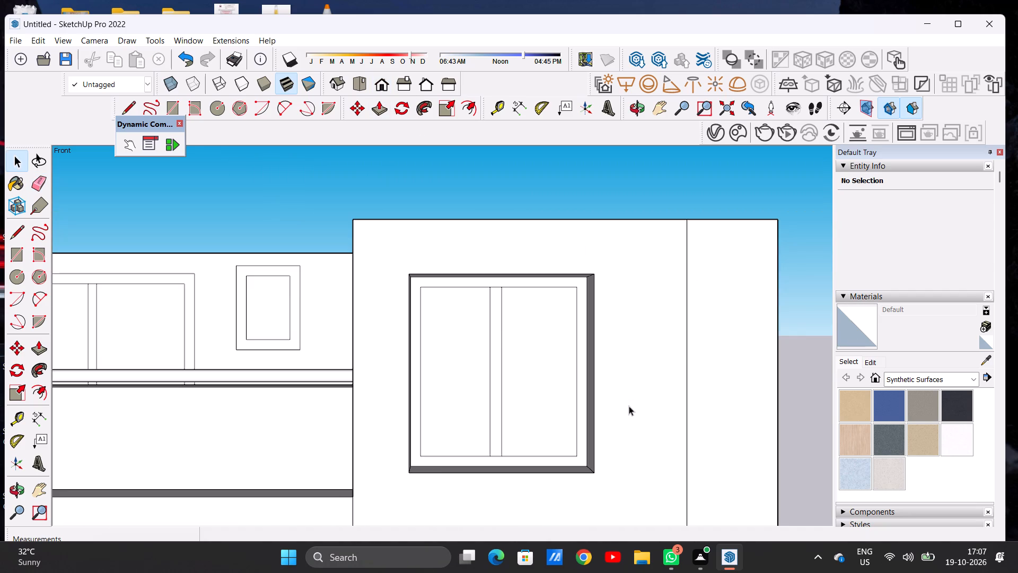
{"action": "scroll", "coordinate": [487, 313], "scroll_direction": "up", "scroll_amount": 3}
{"action": "scroll", "coordinate": [487, 311], "scroll_direction": "down", "scroll_amount": 1}
{"action": "scroll", "coordinate": [487, 311], "scroll_direction": "up", "scroll_amount": 6}
{"action": "key", "text": "l"}
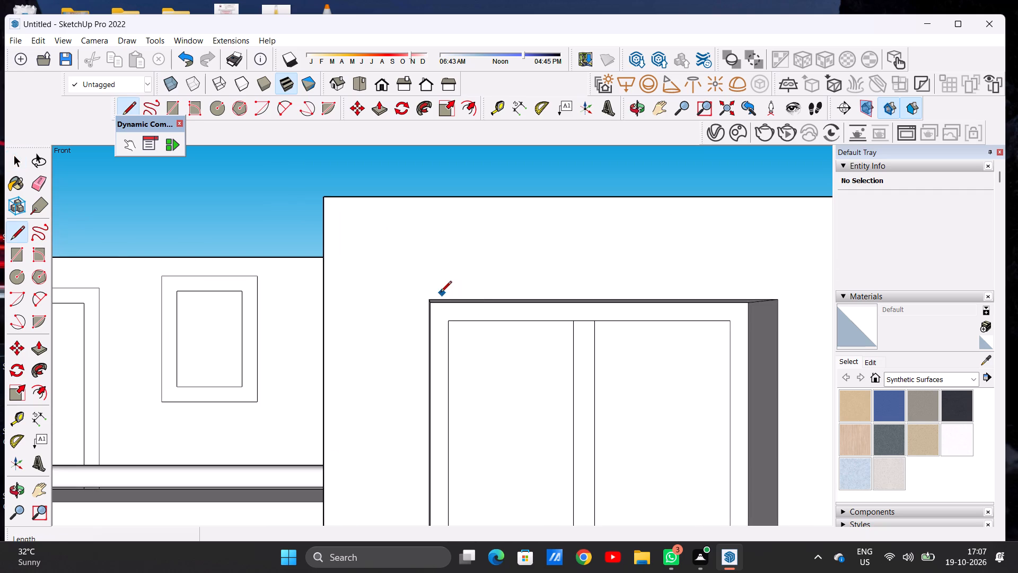
{"action": "middle_click_drag", "start_coordinate": [434, 306], "coordinate": [464, 353]}
{"action": "scroll", "coordinate": [461, 334], "scroll_direction": "up", "scroll_amount": 8}
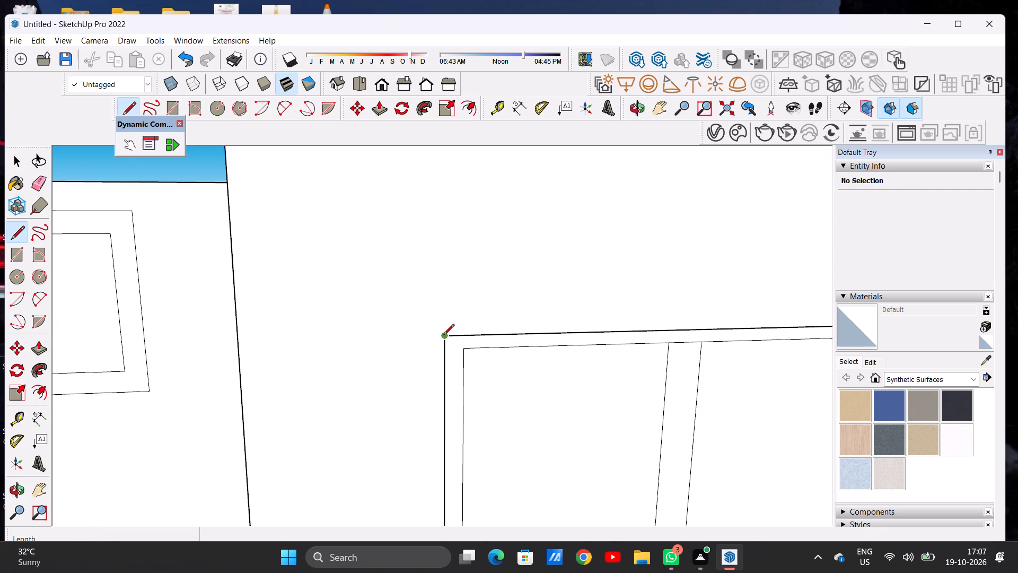
{"action": "left_click", "coordinate": [443, 336]}
{"action": "left_click", "coordinate": [378, 335]}
{"action": "scroll", "coordinate": [375, 283], "scroll_direction": "down", "scroll_amount": 3}
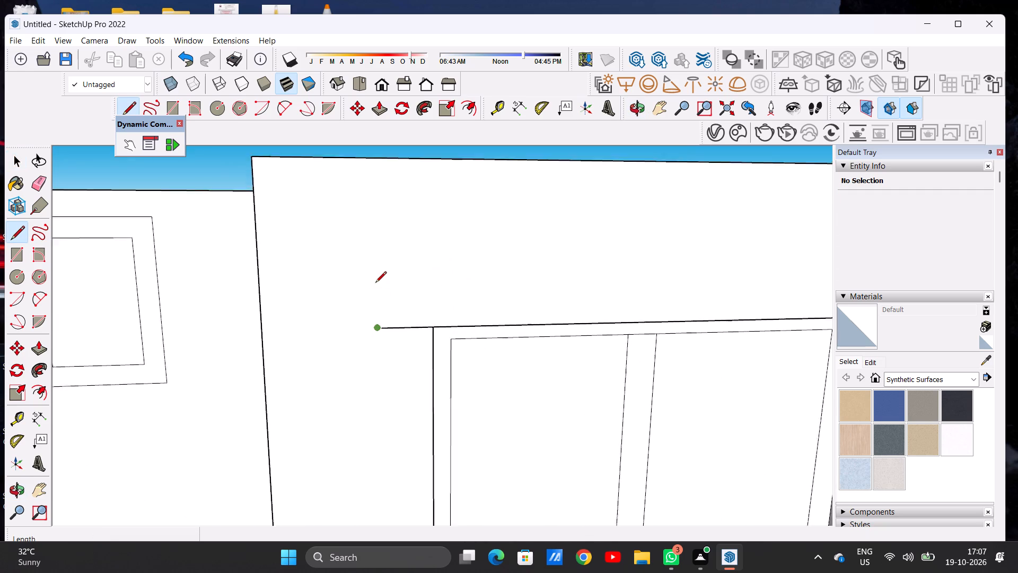
Draw a short vertical line upward from the end of that extension to form the shade strip's balcony-side end.
{"action": "scroll", "coordinate": [375, 283], "scroll_direction": "down", "scroll_amount": 3}
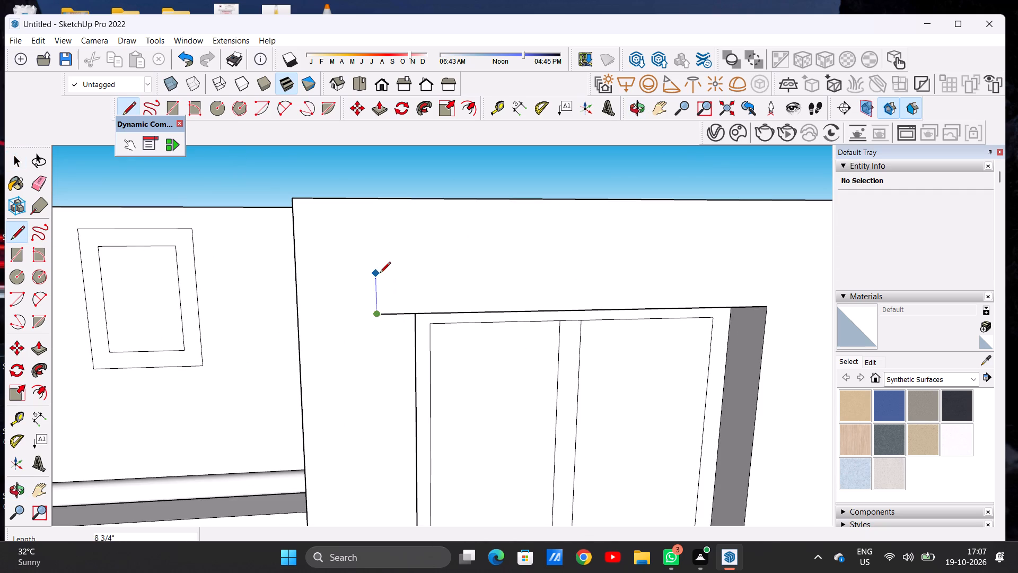
{"action": "scroll", "coordinate": [381, 292], "scroll_direction": "up", "scroll_amount": 7}
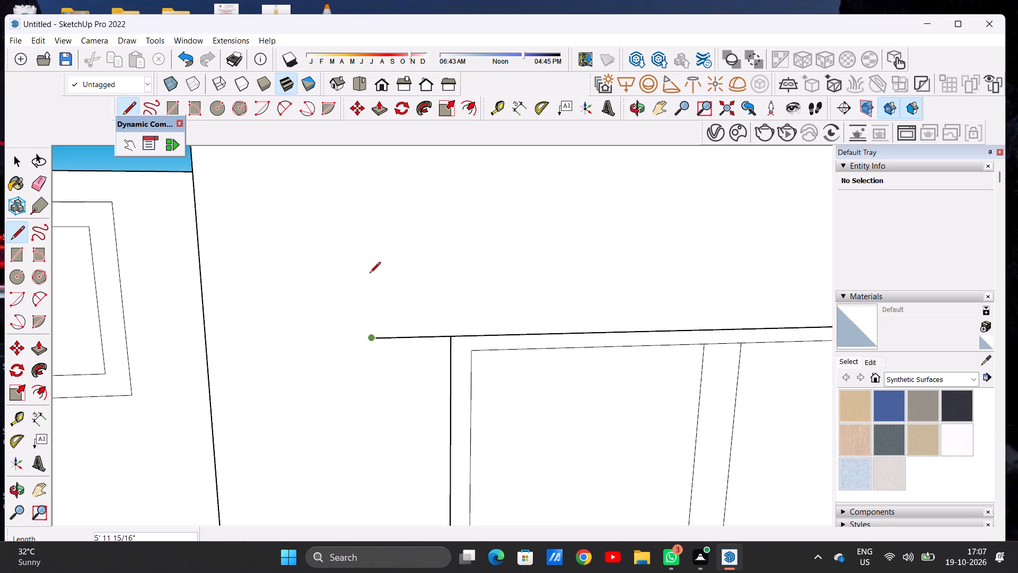
{"action": "left_click", "coordinate": [372, 338]}
{"action": "key", "text": "space"}
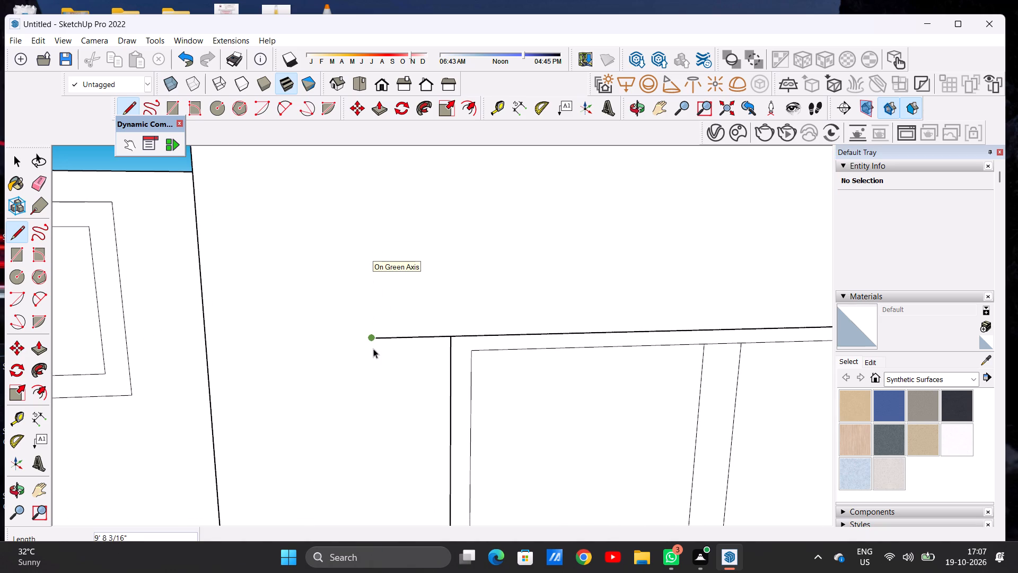
{"action": "key", "text": "l"}
{"action": "scroll", "coordinate": [378, 340], "scroll_direction": "up", "scroll_amount": 14}
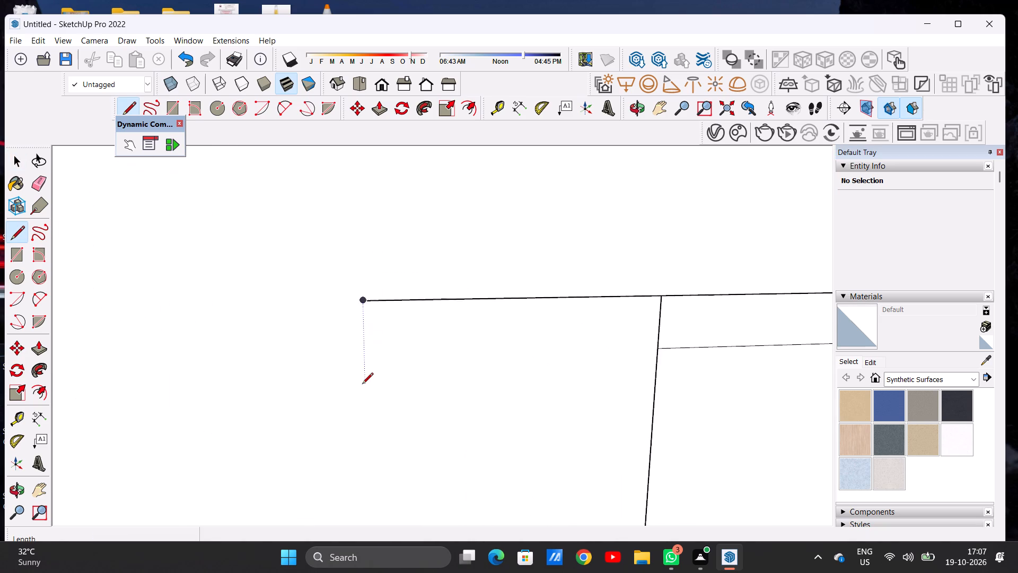
{"action": "scroll", "coordinate": [360, 255], "scroll_direction": "down", "scroll_amount": 20}
{"action": "scroll", "coordinate": [360, 255], "scroll_direction": "down", "scroll_amount": 4}
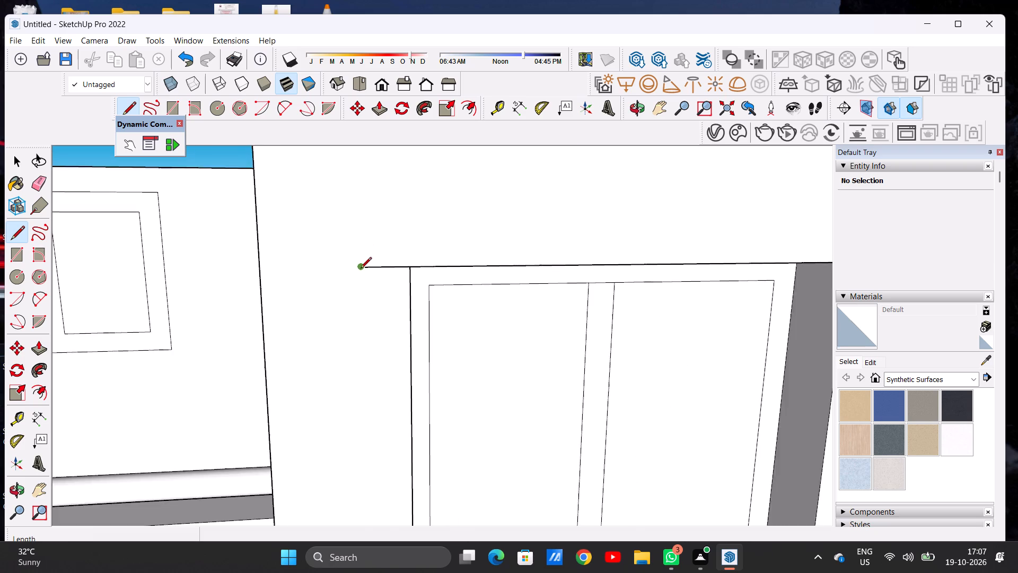
{"action": "left_click", "coordinate": [362, 237]}
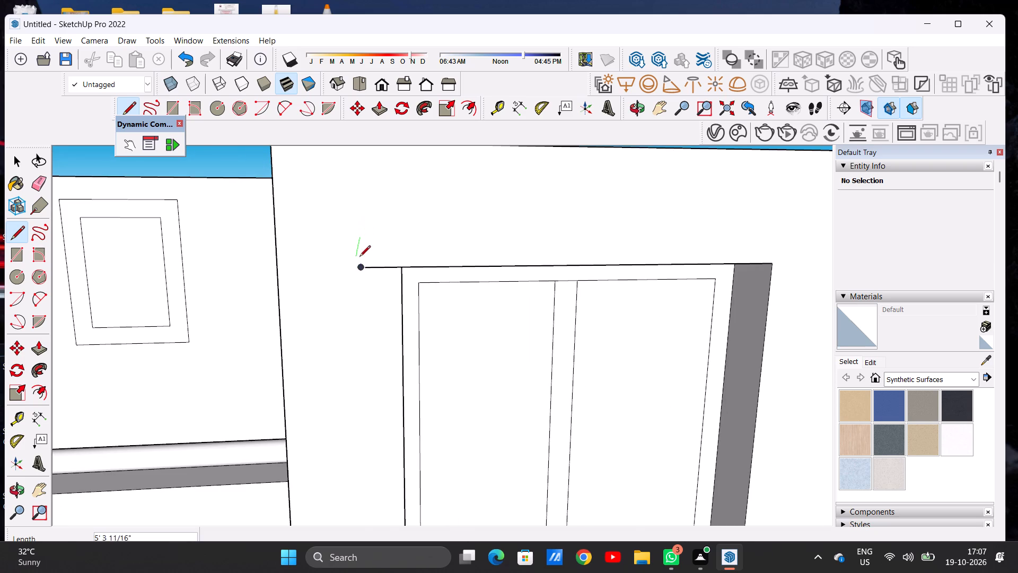
{"action": "left_click", "coordinate": [358, 268]}
{"action": "key", "text": "space"}
Close the shade strip outline with a top line just over 8' 2" long, a short vertical end and a return to the recess corner.
{"action": "key", "text": "l"}
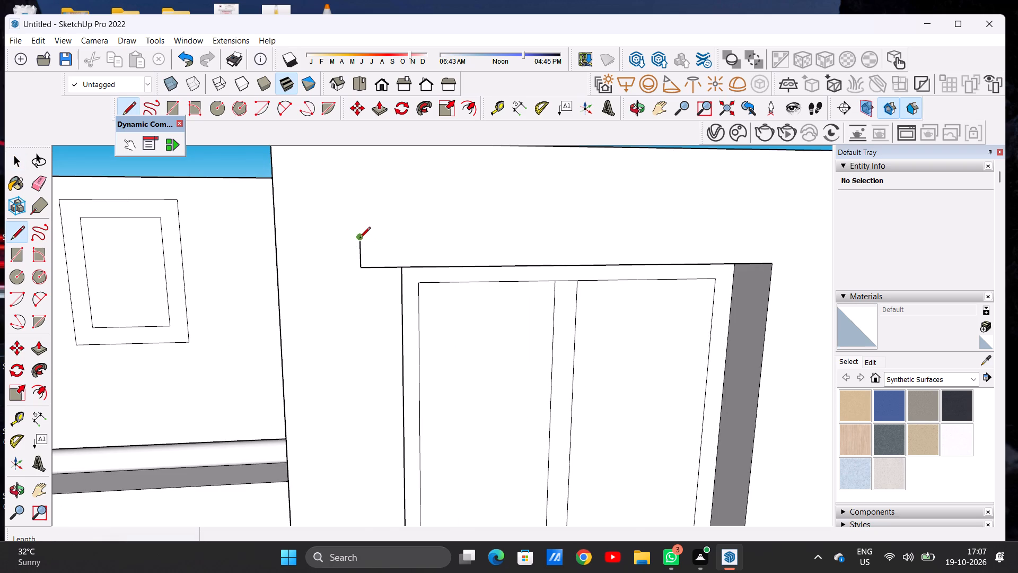
{"action": "left_click", "coordinate": [359, 239]}
{"action": "scroll", "coordinate": [494, 237], "scroll_direction": "down", "scroll_amount": 8}
{"action": "scroll", "coordinate": [648, 243], "scroll_direction": "up", "scroll_amount": 7}
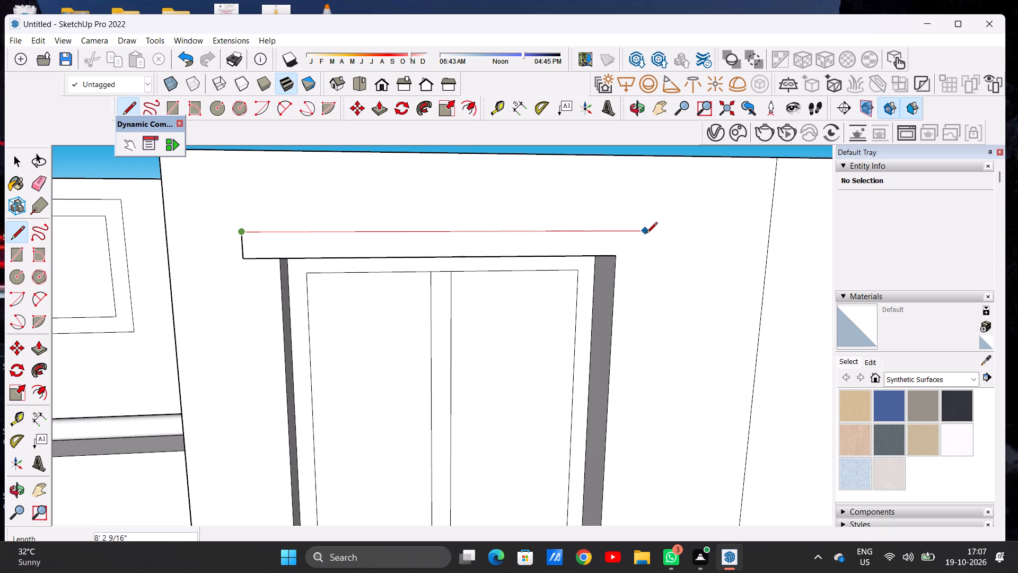
{"action": "left_click", "coordinate": [653, 232]}
{"action": "left_click", "coordinate": [651, 257]}
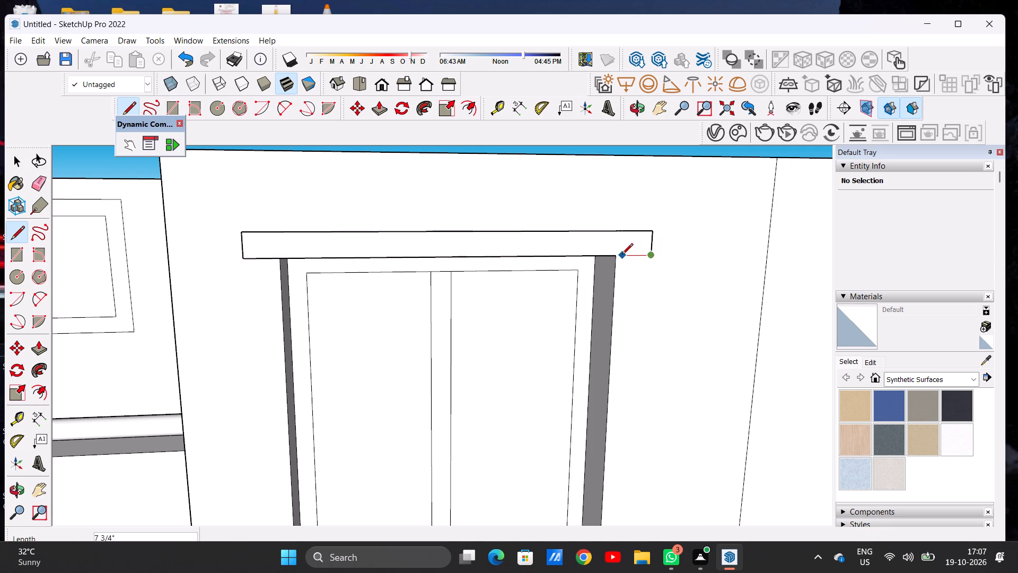
{"action": "left_click", "coordinate": [619, 255]}
{"action": "key", "text": "space"}
Push/Pull the top-storey shade strip outward about 1' 4 3/16", level with the front of the shade on the floor below.
{"action": "scroll", "coordinate": [469, 274], "scroll_direction": "down", "scroll_amount": 15}
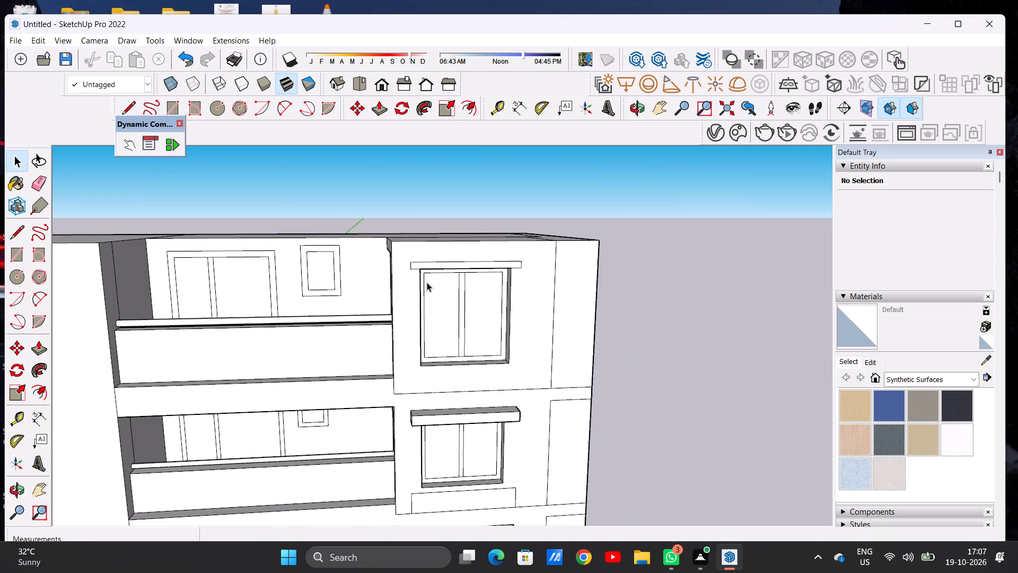
{"action": "middle_click_drag", "start_coordinate": [402, 288], "coordinate": [578, 304]}
{"action": "scroll", "coordinate": [504, 281], "scroll_direction": "up", "scroll_amount": 6}
{"action": "middle_click_drag", "start_coordinate": [445, 242], "coordinate": [333, 255]}
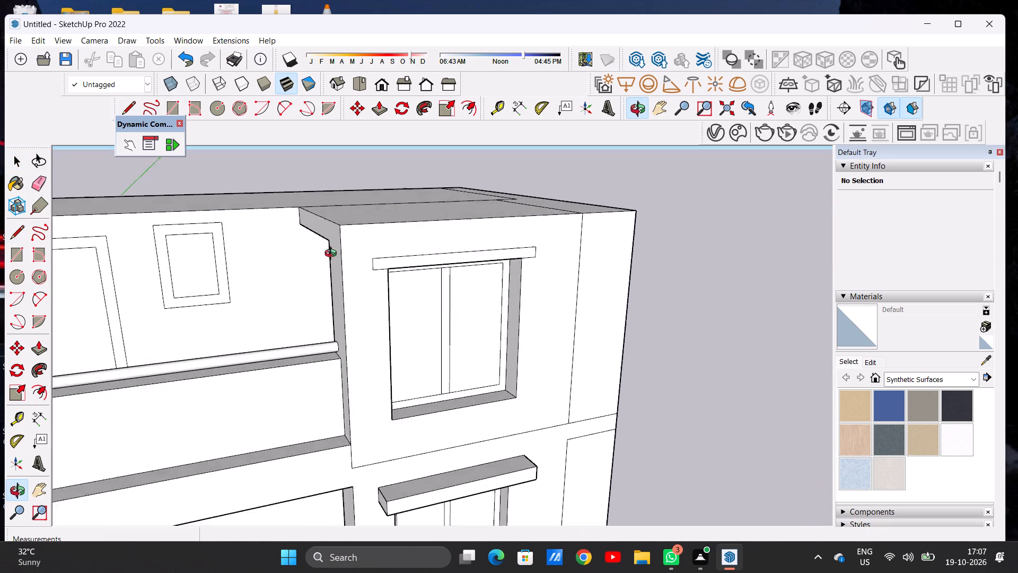
{"action": "middle_click_drag", "start_coordinate": [333, 255], "coordinate": [515, 279]}
{"action": "scroll", "coordinate": [476, 276], "scroll_direction": "up", "scroll_amount": 8}
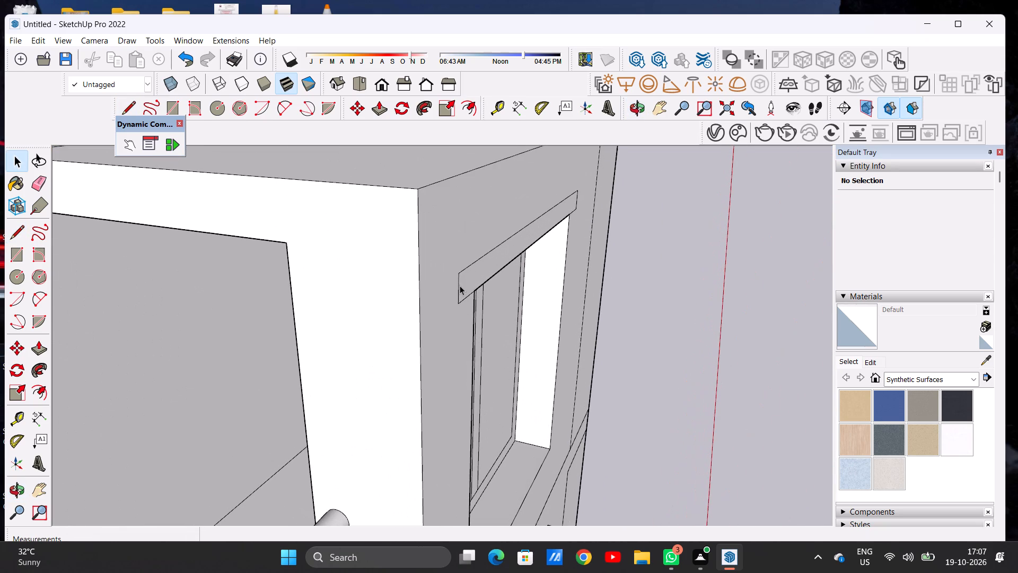
{"action": "key", "text": "p"}
{"action": "scroll", "coordinate": [461, 280], "scroll_direction": "up", "scroll_amount": 6}
{"action": "left_click", "coordinate": [461, 280]}
{"action": "scroll", "coordinate": [535, 266], "scroll_direction": "down", "scroll_amount": 2}
{"action": "scroll", "coordinate": [534, 264], "scroll_direction": "up", "scroll_amount": 1}
{"action": "scroll", "coordinate": [534, 264], "scroll_direction": "down", "scroll_amount": 15}
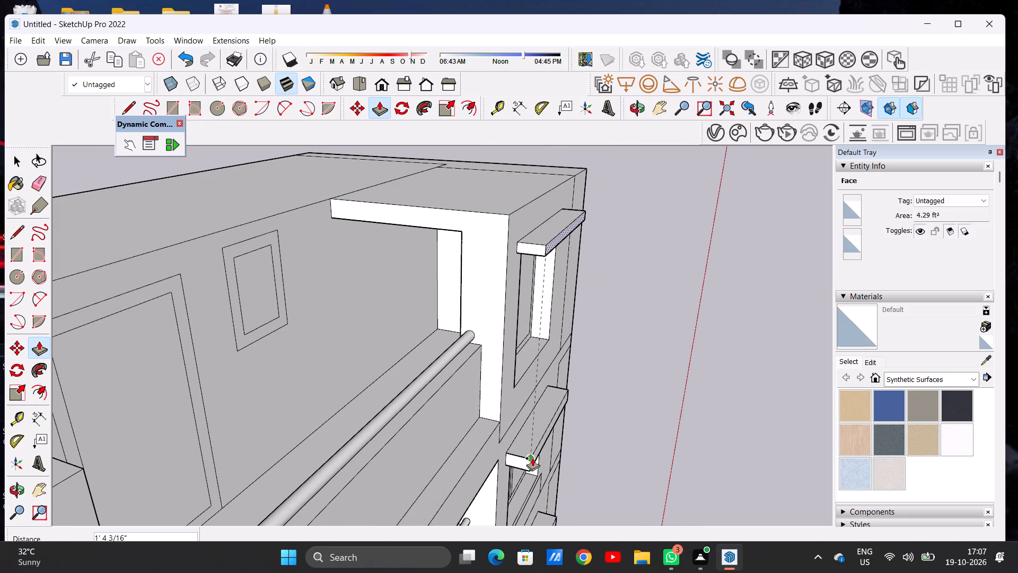
{"action": "left_click", "coordinate": [531, 459]}
{"action": "key", "text": "space"}
Examine the top-storey window and its shade from several angles and compare them with the floors below.
{"action": "scroll", "coordinate": [524, 357], "scroll_direction": "down", "scroll_amount": 9}
{"action": "middle_click_drag", "start_coordinate": [618, 357], "coordinate": [539, 332]}
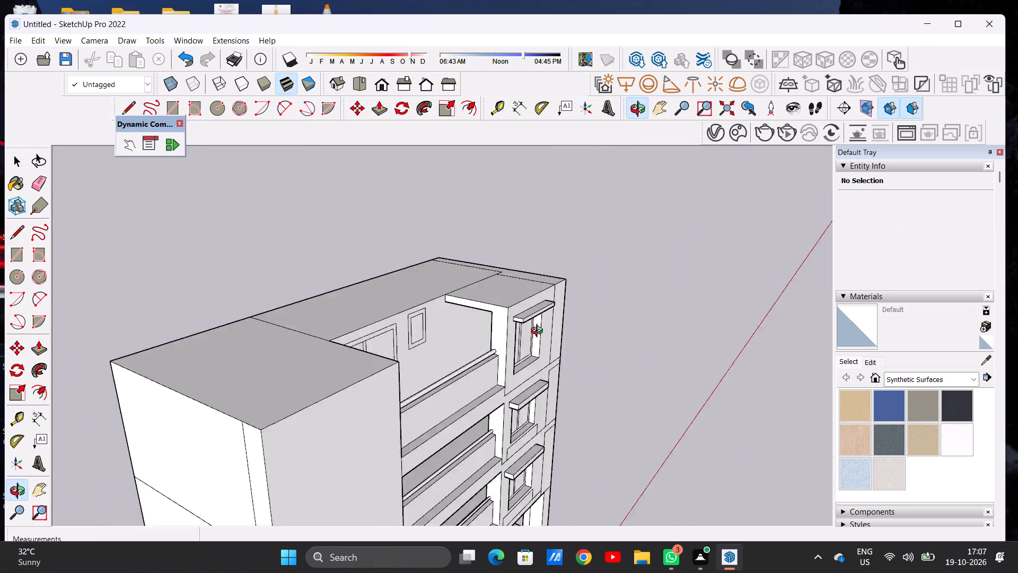
{"action": "middle_click_drag", "start_coordinate": [539, 332], "coordinate": [354, 279]}
{"action": "scroll", "coordinate": [479, 299], "scroll_direction": "up", "scroll_amount": 7}
{"action": "middle_click_drag", "start_coordinate": [577, 306], "coordinate": [494, 275]}
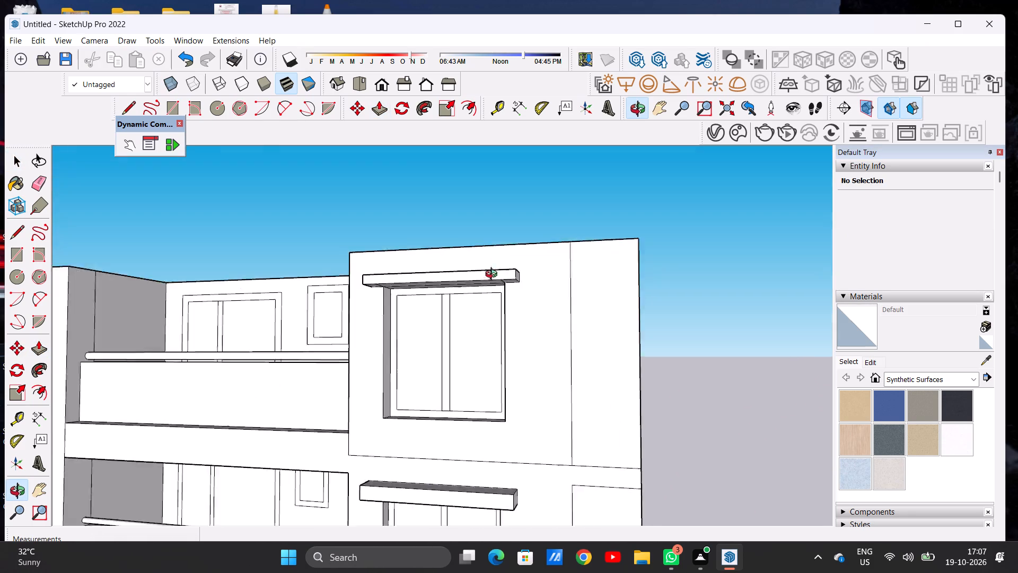
{"action": "middle_click_drag", "start_coordinate": [494, 275], "coordinate": [571, 283]}
{"action": "scroll", "coordinate": [629, 393], "scroll_direction": "down", "scroll_amount": 17}
{"action": "scroll", "coordinate": [558, 376], "scroll_direction": "up", "scroll_amount": 1}
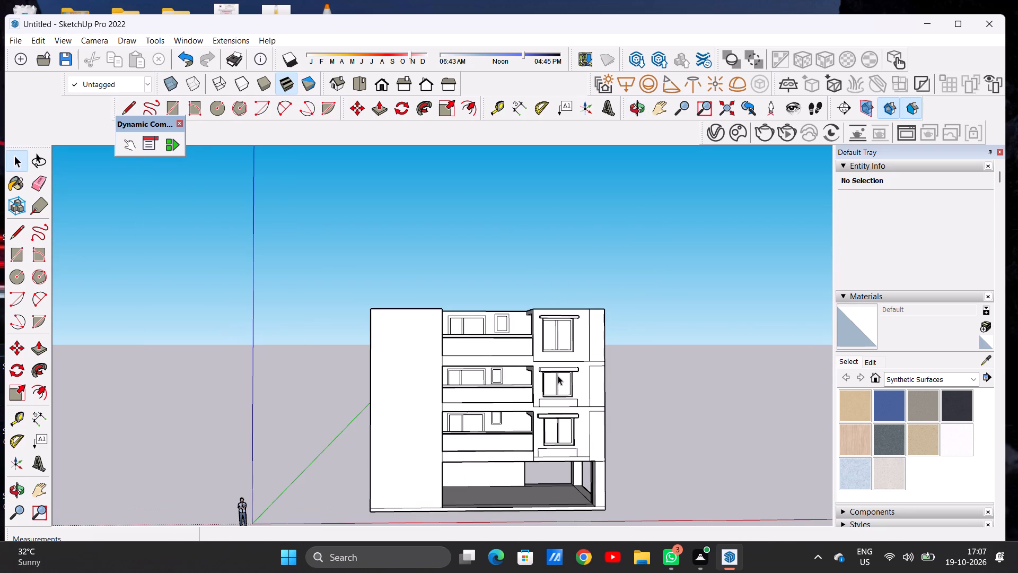
{"action": "scroll", "coordinate": [558, 376], "scroll_direction": "down", "scroll_amount": 5}
{"action": "scroll", "coordinate": [569, 375], "scroll_direction": "up", "scroll_amount": 11}
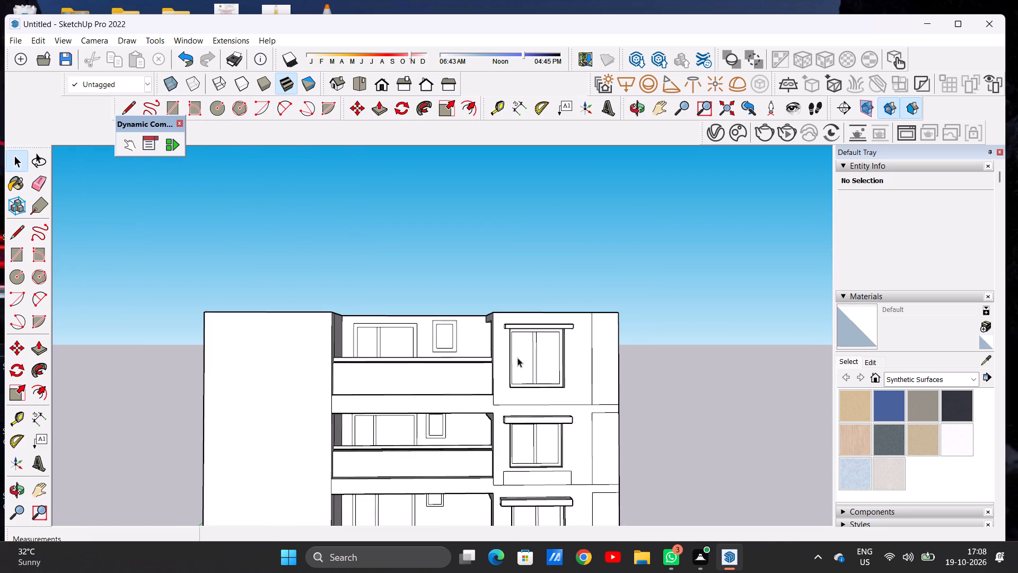
{"action": "scroll", "coordinate": [517, 358], "scroll_direction": "down", "scroll_amount": 6}
{"action": "scroll", "coordinate": [537, 332], "scroll_direction": "up", "scroll_amount": 6}
{"action": "middle_click_drag", "start_coordinate": [581, 351], "coordinate": [559, 371]}
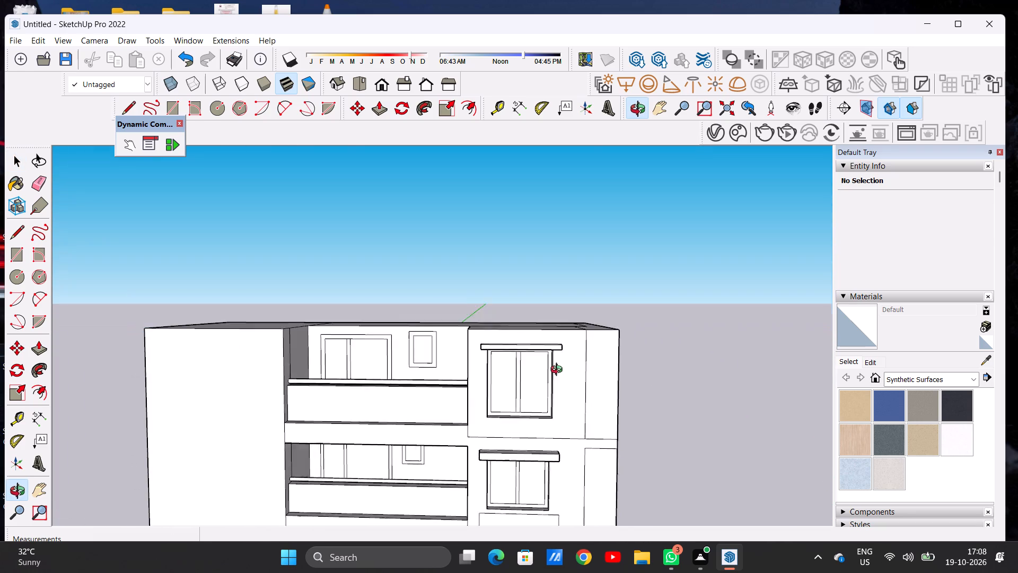
{"action": "middle_click_drag", "start_coordinate": [559, 371], "coordinate": [572, 382]}
{"action": "scroll", "coordinate": [557, 381], "scroll_direction": "down", "scroll_amount": 3}
{"action": "scroll", "coordinate": [536, 384], "scroll_direction": "up", "scroll_amount": 11}
{"action": "middle_click_drag", "start_coordinate": [538, 376], "coordinate": [308, 331]}
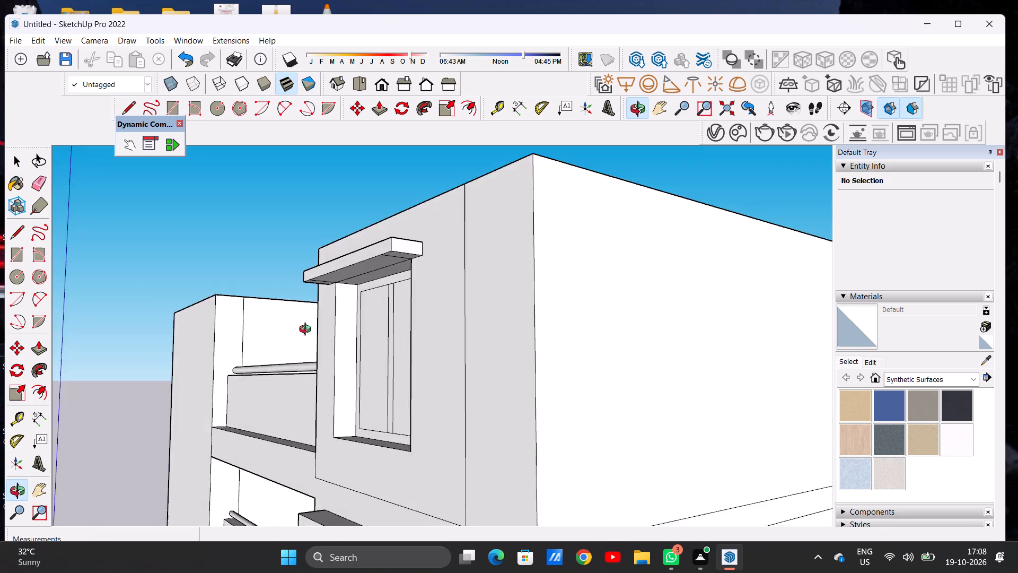
{"action": "middle_click_drag", "start_coordinate": [308, 331], "coordinate": [525, 353]}
{"action": "scroll", "coordinate": [569, 361], "scroll_direction": "up", "scroll_amount": 1}
{"action": "scroll", "coordinate": [587, 357], "scroll_direction": "down", "scroll_amount": 5}
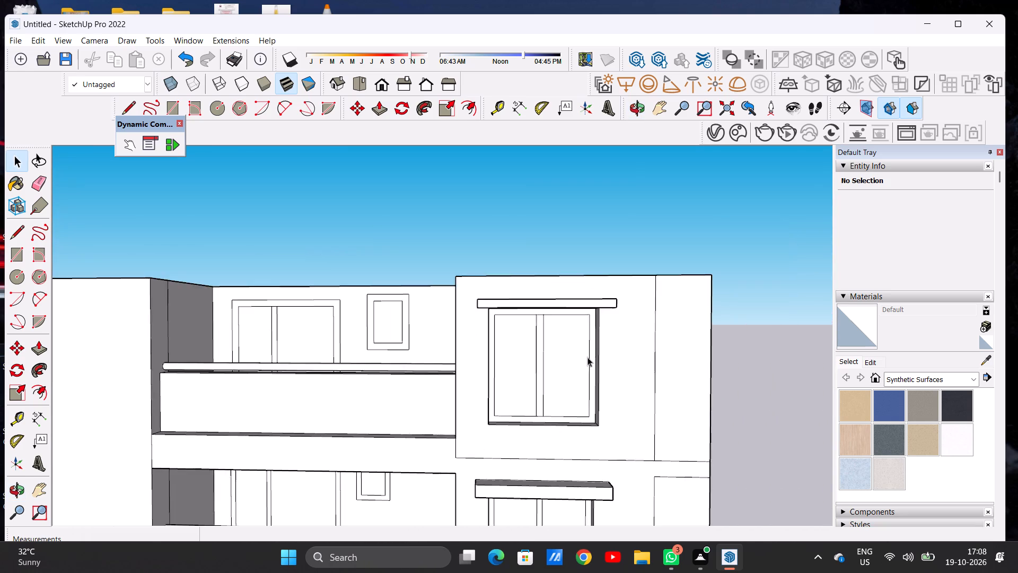
Review the whole building from the front and from above, including the storeys, balconies and roof.
{"action": "scroll", "coordinate": [587, 357], "scroll_direction": "down", "scroll_amount": 9}
{"action": "scroll", "coordinate": [587, 345], "scroll_direction": "up", "scroll_amount": 1}
{"action": "scroll", "coordinate": [587, 345], "scroll_direction": "down", "scroll_amount": 17}
{"action": "scroll", "coordinate": [554, 395], "scroll_direction": "up", "scroll_amount": 8}
{"action": "scroll", "coordinate": [587, 345], "scroll_direction": "down", "scroll_amount": 6}
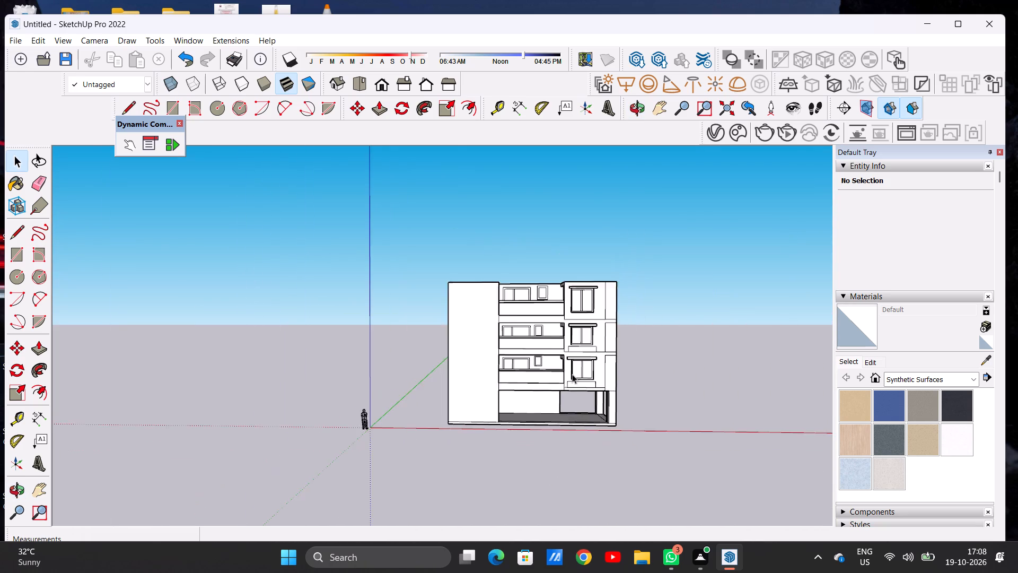
{"action": "scroll", "coordinate": [572, 374], "scroll_direction": "down", "scroll_amount": 6}
{"action": "scroll", "coordinate": [572, 348], "scroll_direction": "up", "scroll_amount": 11}
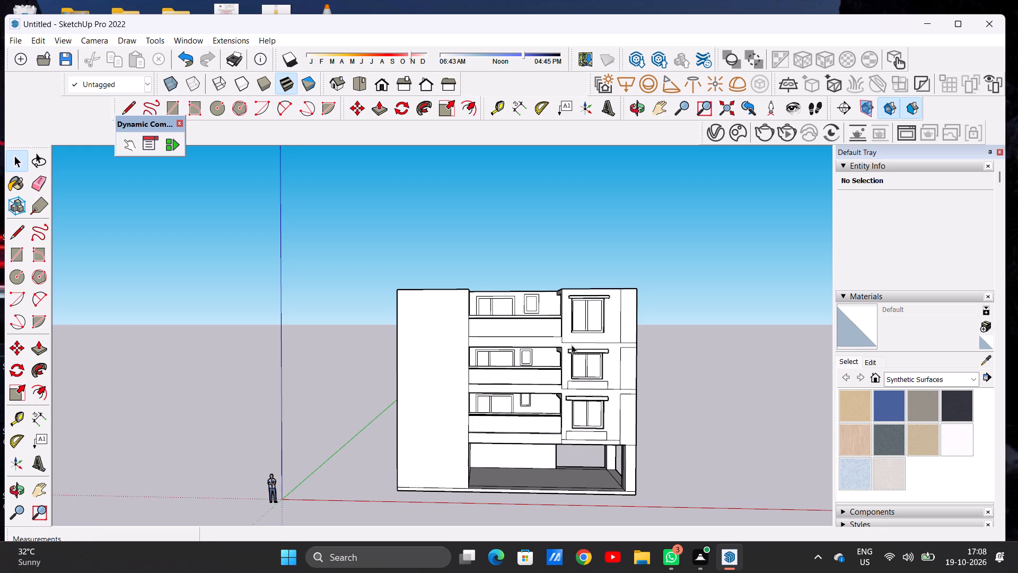
{"action": "scroll", "coordinate": [572, 345], "scroll_direction": "down", "scroll_amount": 6}
{"action": "scroll", "coordinate": [557, 306], "scroll_direction": "up", "scroll_amount": 12}
{"action": "middle_click_drag", "start_coordinate": [474, 298], "coordinate": [477, 342]}
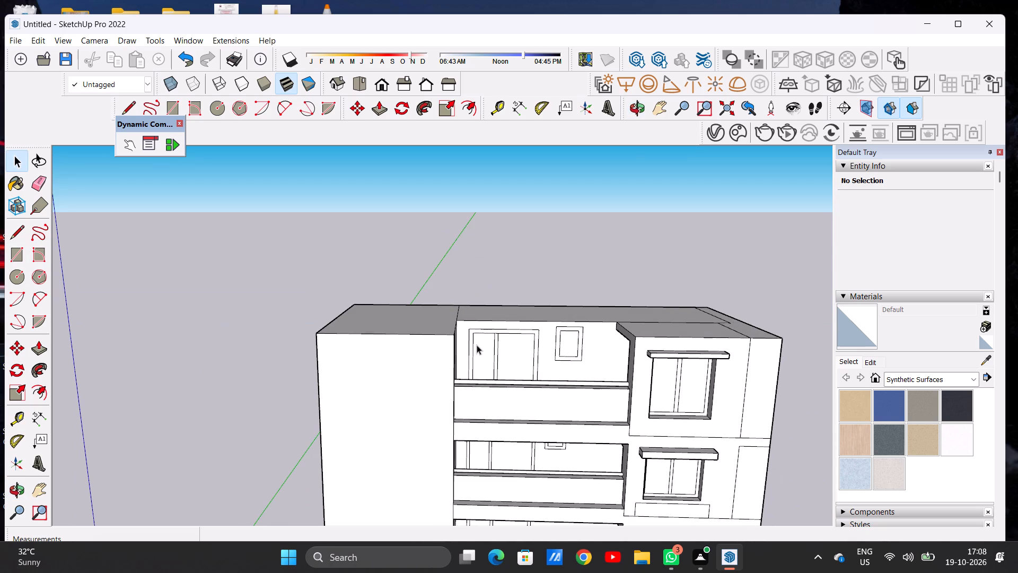
{"action": "scroll", "coordinate": [556, 274], "scroll_direction": "down", "scroll_amount": 8}
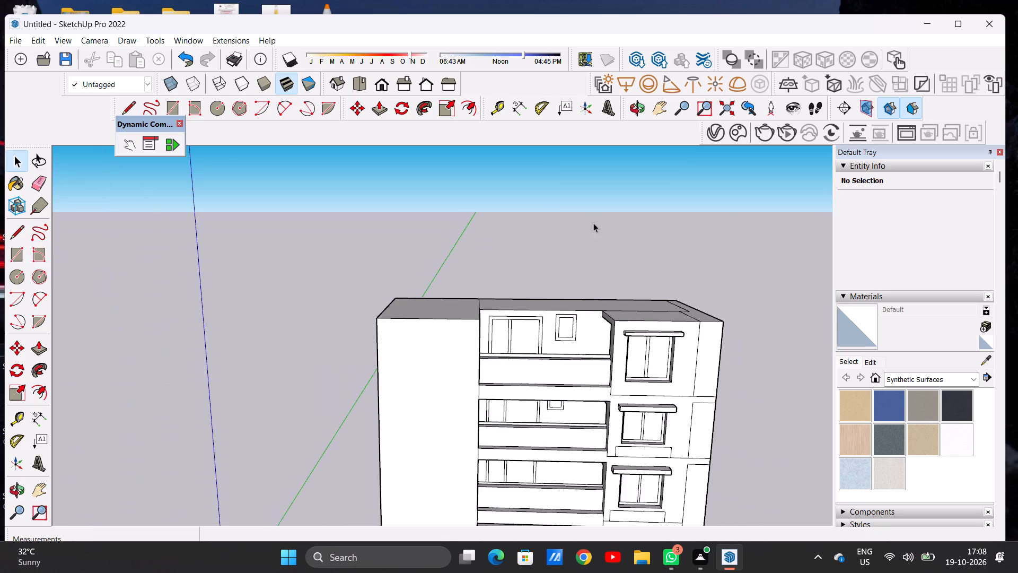
{"action": "scroll", "coordinate": [593, 223], "scroll_direction": "down", "scroll_amount": 9}
{"action": "middle_click_drag", "start_coordinate": [637, 232], "coordinate": [581, 299]}
{"action": "scroll", "coordinate": [594, 293], "scroll_direction": "down", "scroll_amount": 4}
{"action": "scroll", "coordinate": [632, 291], "scroll_direction": "up", "scroll_amount": 7}
{"action": "middle_click_drag", "start_coordinate": [637, 307], "coordinate": [642, 278]}
{"action": "scroll", "coordinate": [640, 281], "scroll_direction": "up", "scroll_amount": 1}
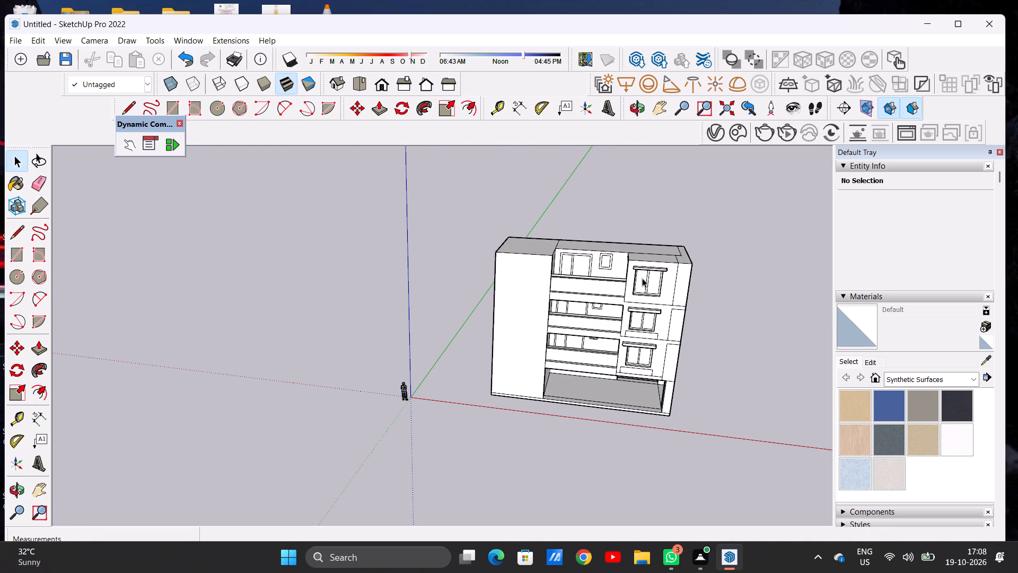
{"action": "scroll", "coordinate": [642, 279], "scroll_direction": "down", "scroll_amount": 2}
{"action": "middle_click_drag", "start_coordinate": [639, 305], "coordinate": [642, 270]}
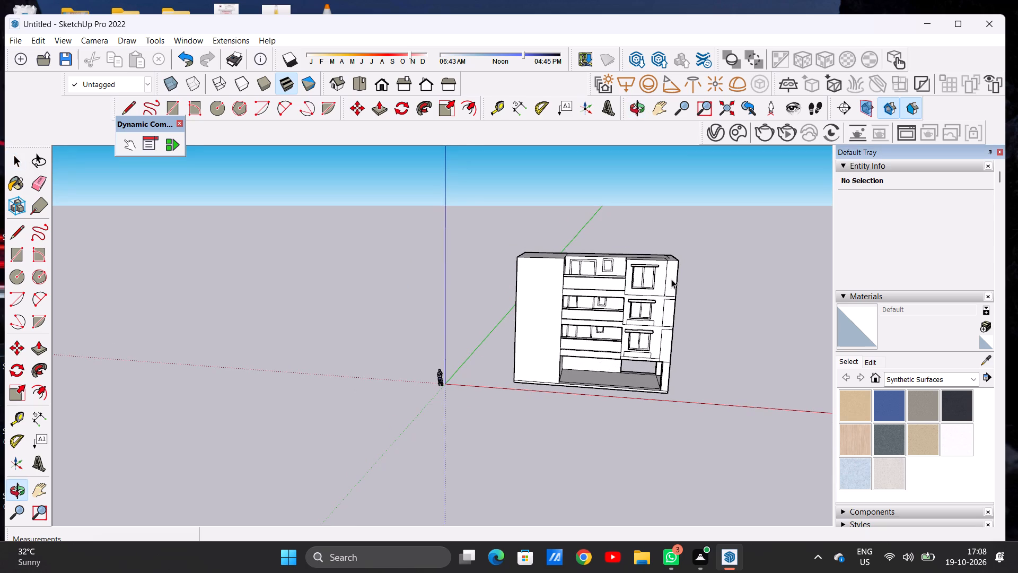
{"action": "scroll", "coordinate": [553, 314], "scroll_direction": "down", "scroll_amount": 3}
{"action": "scroll", "coordinate": [569, 262], "scroll_direction": "up", "scroll_amount": 6}
{"action": "scroll", "coordinate": [555, 305], "scroll_direction": "up", "scroll_amount": 3}
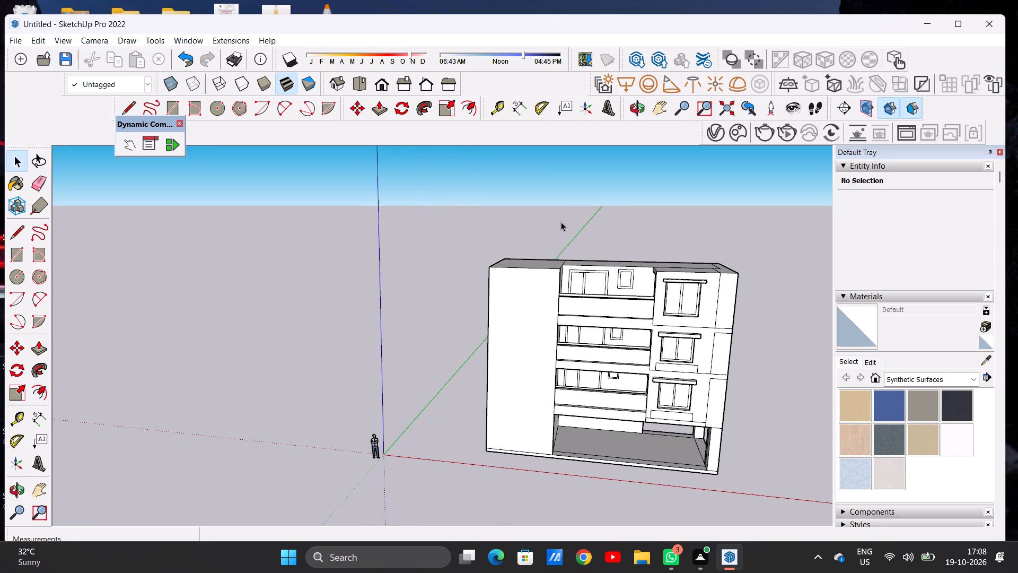
{"action": "middle_click_drag", "start_coordinate": [561, 224], "coordinate": [605, 352]}
{"action": "scroll", "coordinate": [481, 334], "scroll_direction": "down", "scroll_amount": 8}
{"action": "scroll", "coordinate": [523, 279], "scroll_direction": "up", "scroll_amount": 1}
{"action": "scroll", "coordinate": [523, 279], "scroll_direction": "down", "scroll_amount": 1}
{"action": "scroll", "coordinate": [523, 279], "scroll_direction": "up", "scroll_amount": 5}
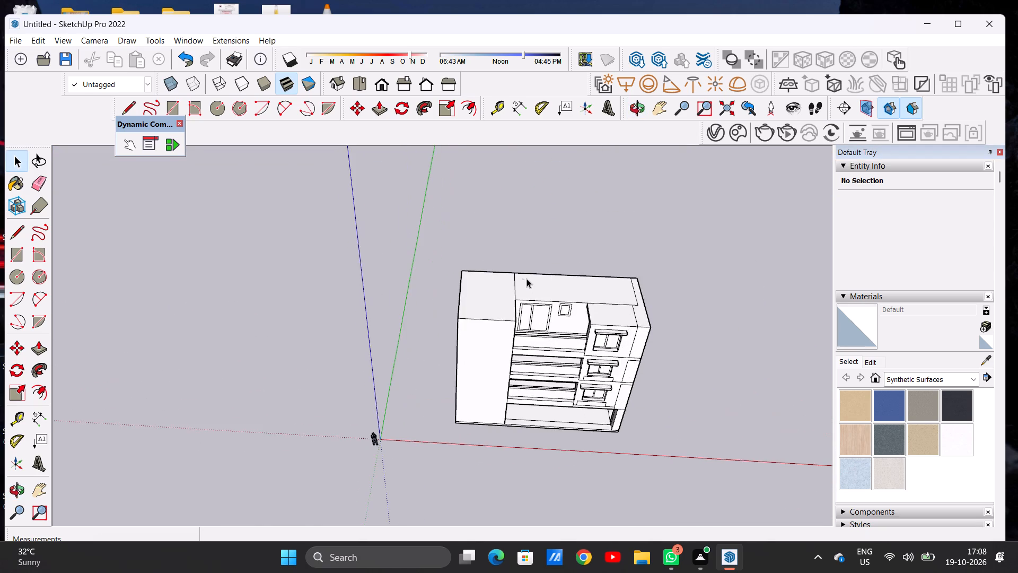
Push/Pull the roof face behind the projecting window bay upward by 1' to form a raised slab.
{"action": "scroll", "coordinate": [526, 279], "scroll_direction": "up", "scroll_amount": 7}
{"action": "scroll", "coordinate": [625, 311], "scroll_direction": "up", "scroll_amount": 3}
{"action": "key", "text": "p"}
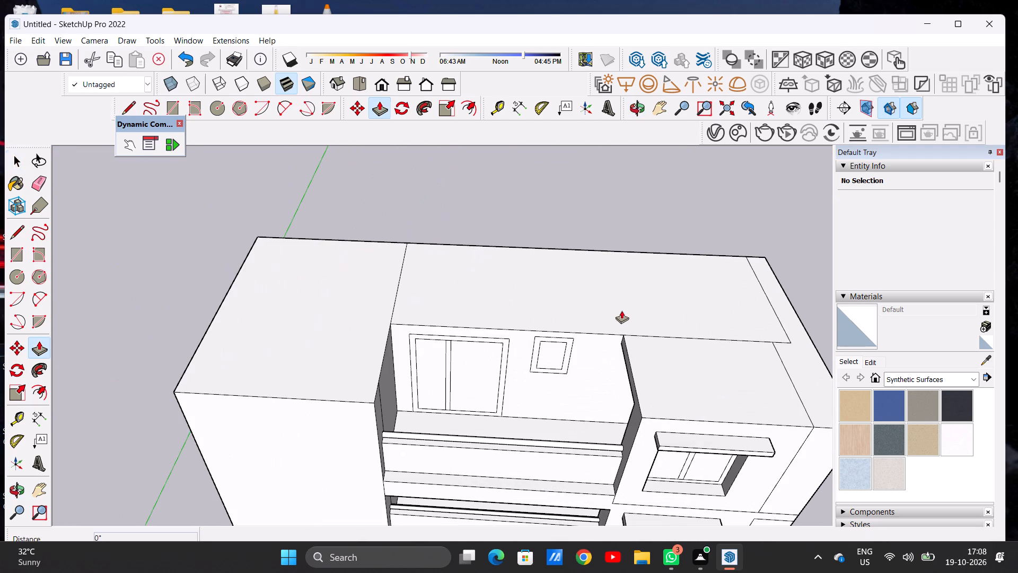
{"action": "left_click", "coordinate": [611, 310]}
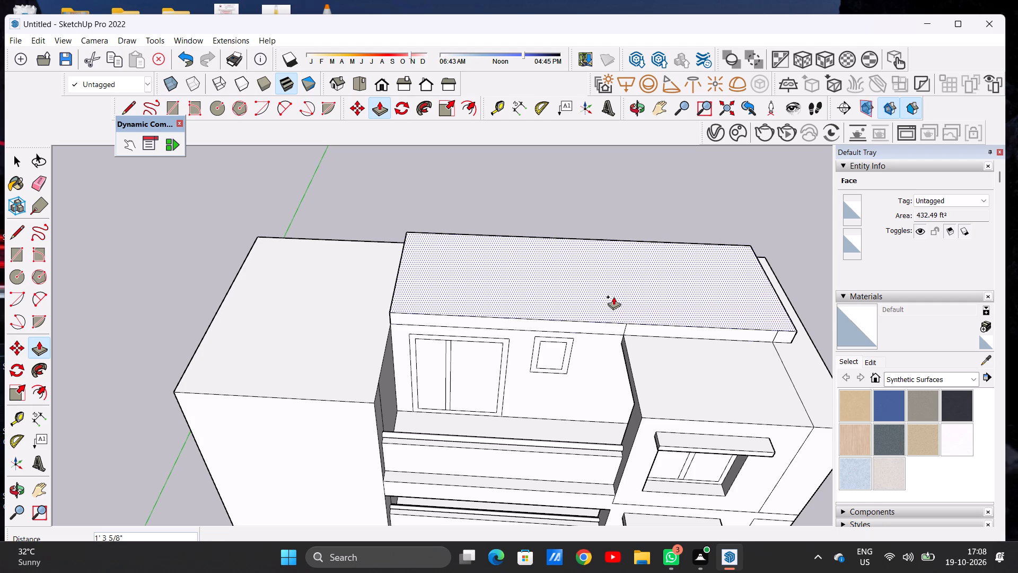
{"action": "type", "text": "1'"}
{"action": "key", "text": "Return"}
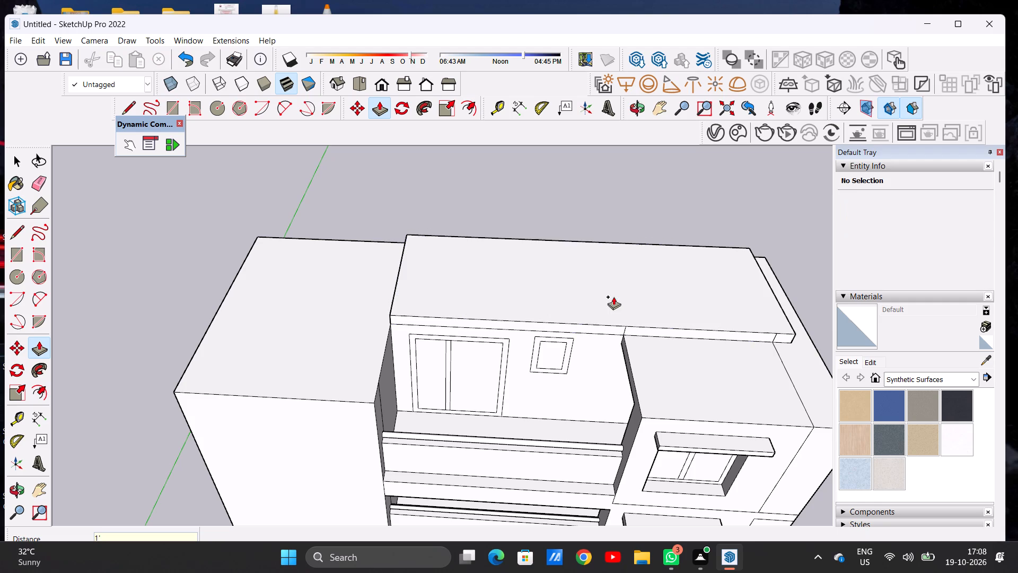
{"action": "key", "text": "space"}
Erase the two stray vertical lines on the front edge face of the raised roof slab.
{"action": "scroll", "coordinate": [613, 297], "scroll_direction": "down", "scroll_amount": 5}
{"action": "scroll", "coordinate": [642, 319], "scroll_direction": "up", "scroll_amount": 5}
{"action": "middle_click_drag", "start_coordinate": [613, 346], "coordinate": [594, 250]}
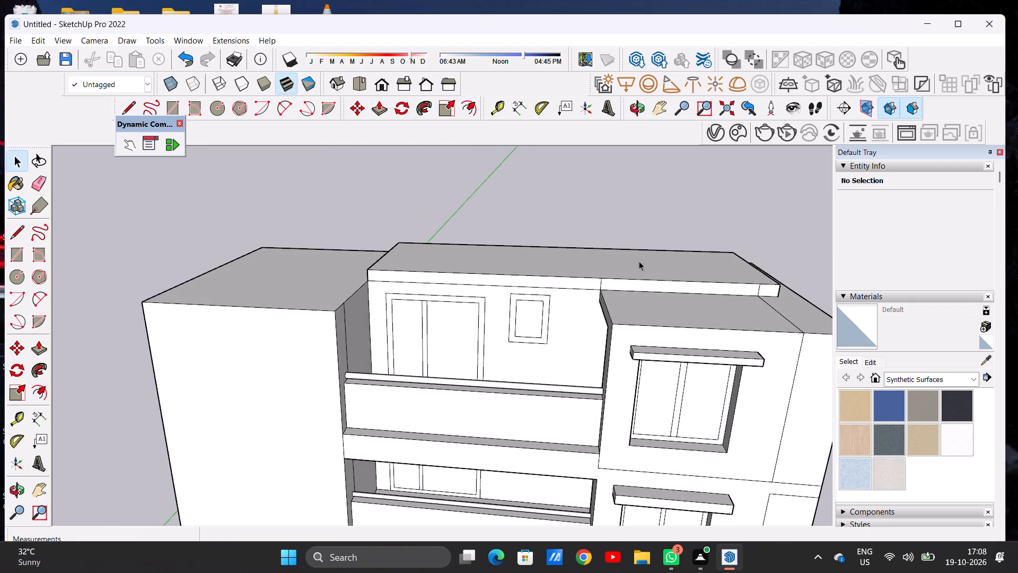
{"action": "scroll", "coordinate": [712, 277], "scroll_direction": "up", "scroll_amount": 4}
{"action": "key", "text": "e"}
{"action": "scroll", "coordinate": [610, 291], "scroll_direction": "up", "scroll_amount": 5}
{"action": "left_click_drag", "start_coordinate": [534, 273], "coordinate": [559, 273]}
{"action": "scroll", "coordinate": [453, 346], "scroll_direction": "down", "scroll_amount": 14}
{"action": "scroll", "coordinate": [642, 316], "scroll_direction": "up", "scroll_amount": 17}
{"action": "scroll", "coordinate": [551, 346], "scroll_direction": "down", "scroll_amount": 1}
{"action": "scroll", "coordinate": [551, 346], "scroll_direction": "up", "scroll_amount": 2}
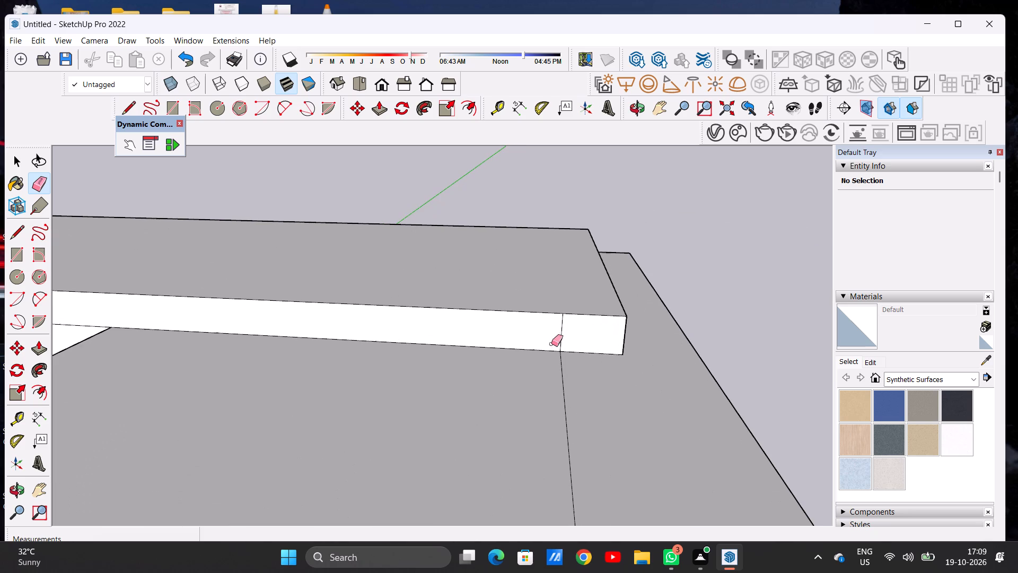
{"action": "left_click_drag", "start_coordinate": [562, 333], "coordinate": [571, 333]}
{"action": "key", "text": "space"}
Push/Pull the roof slab's front edge outward about 9' 1 3/16", flush with the front wall of the window bay.
{"action": "scroll", "coordinate": [569, 395], "scroll_direction": "down", "scroll_amount": 18}
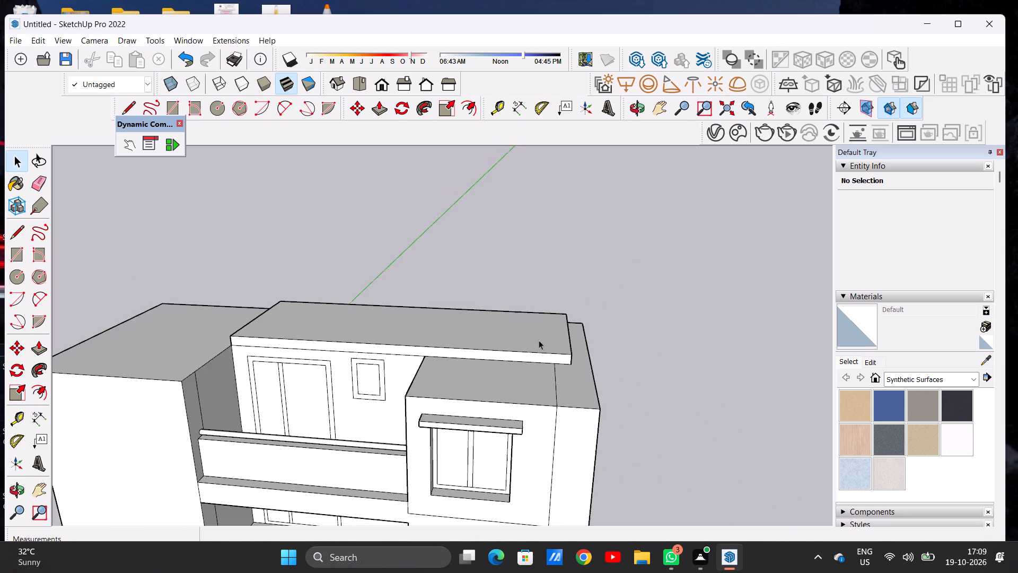
{"action": "scroll", "coordinate": [539, 340], "scroll_direction": "down", "scroll_amount": 8}
{"action": "middle_click_drag", "start_coordinate": [464, 377], "coordinate": [302, 383]}
{"action": "scroll", "coordinate": [567, 380], "scroll_direction": "up", "scroll_amount": 7}
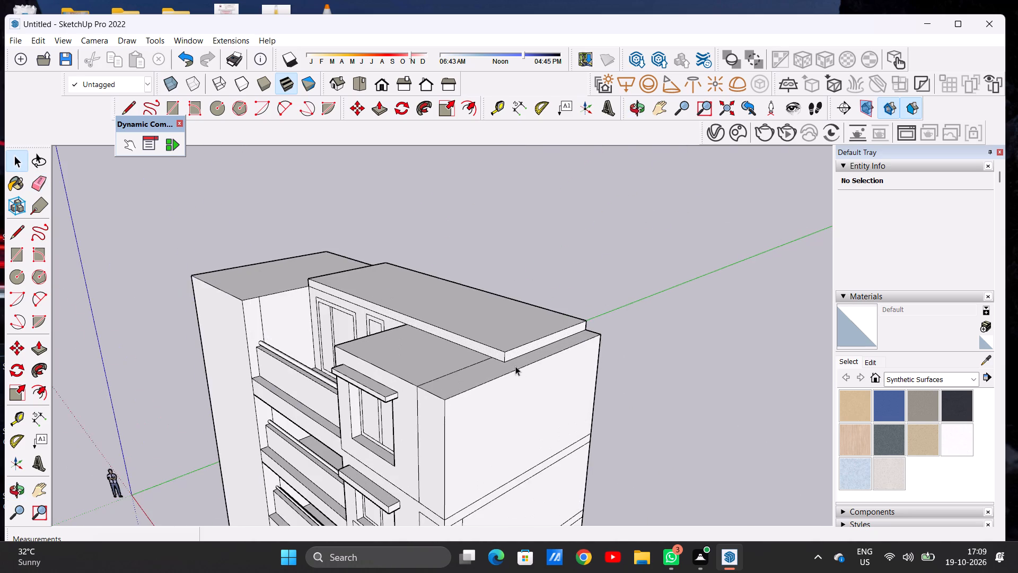
{"action": "scroll", "coordinate": [507, 362], "scroll_direction": "up", "scroll_amount": 7}
{"action": "key", "text": "p"}
{"action": "scroll", "coordinate": [499, 352], "scroll_direction": "up", "scroll_amount": 7}
{"action": "left_click", "coordinate": [497, 349]}
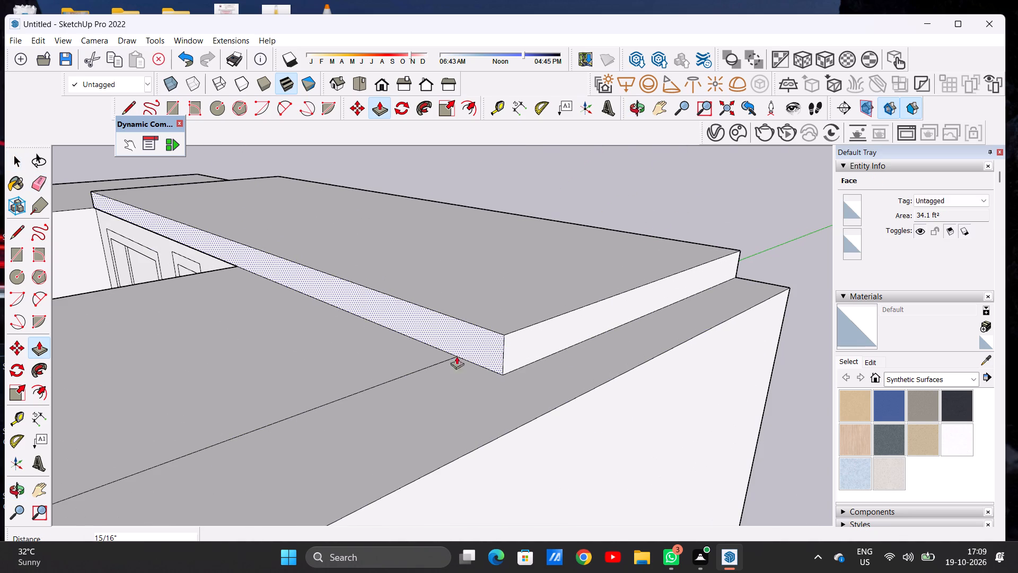
{"action": "scroll", "coordinate": [463, 333], "scroll_direction": "down", "scroll_amount": 2}
{"action": "left_click", "coordinate": [489, 342]}
{"action": "scroll", "coordinate": [429, 360], "scroll_direction": "down", "scroll_amount": 14}
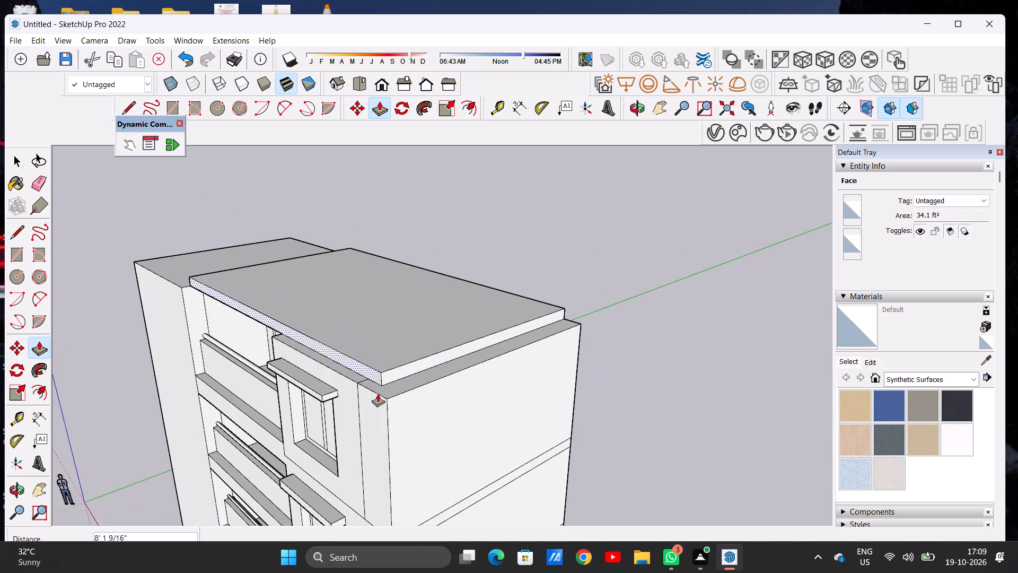
{"action": "scroll", "coordinate": [371, 398], "scroll_direction": "up", "scroll_amount": 12}
{"action": "left_click", "coordinate": [371, 375]}
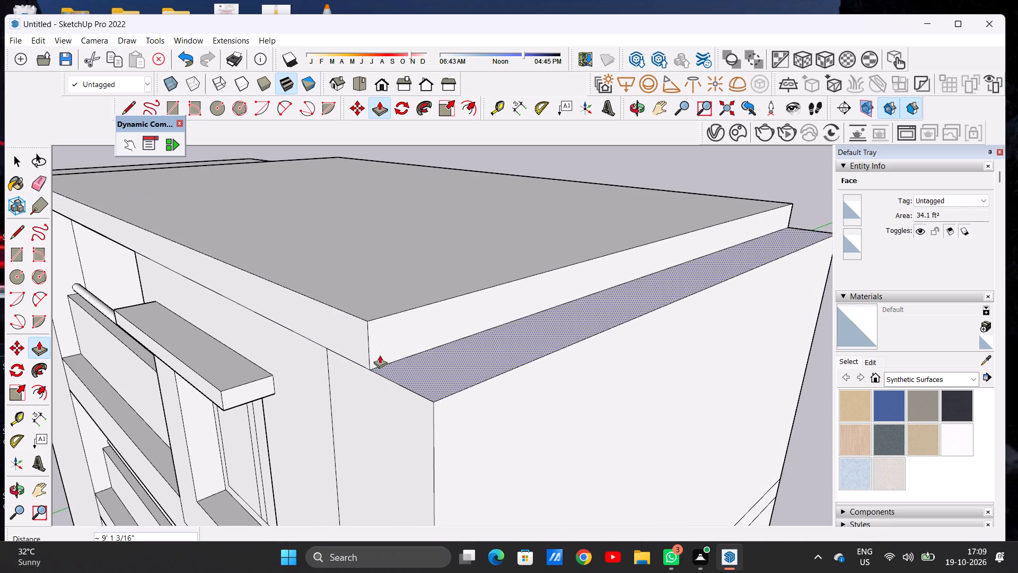
Push/Pull the roof slab's side edge outward about 1' 10 5/16", flush with the building's side wall on the window side.
{"action": "left_click", "coordinate": [381, 345]}
{"action": "left_click", "coordinate": [436, 397]}
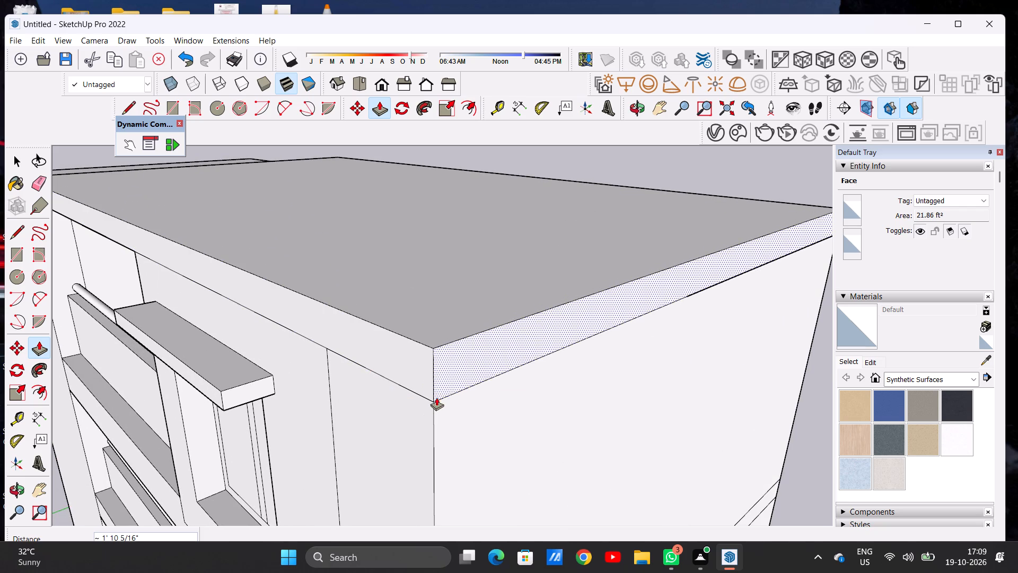
Push/Pull the roof of the blank-walled block beside the balconies up 1', level with the top of the new slab.
{"action": "scroll", "coordinate": [534, 442], "scroll_direction": "down", "scroll_amount": 20}
{"action": "scroll", "coordinate": [534, 442], "scroll_direction": "down", "scroll_amount": 3}
{"action": "middle_click_drag", "start_coordinate": [413, 362], "coordinate": [683, 343]}
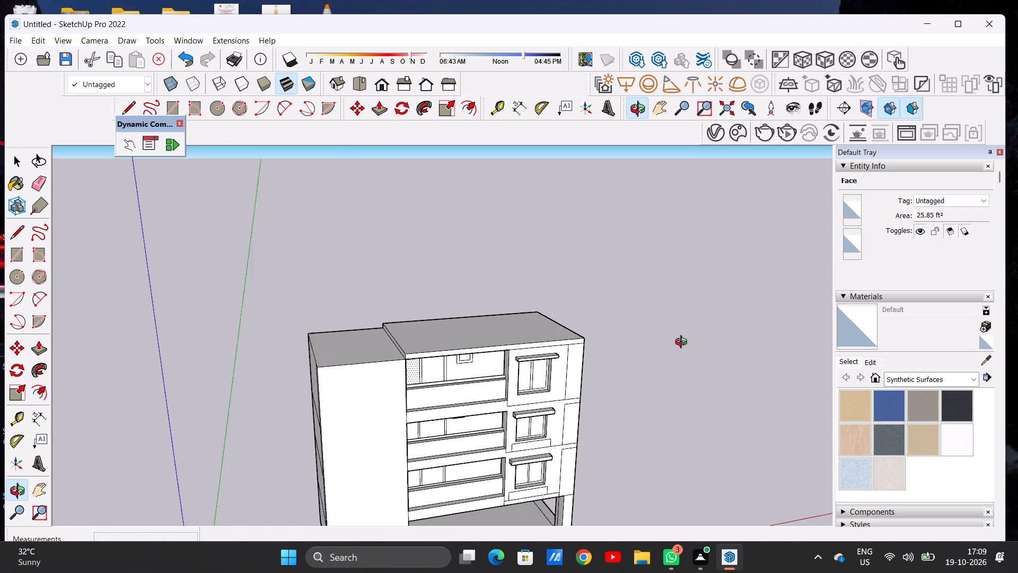
{"action": "middle_click_drag", "start_coordinate": [683, 343], "coordinate": [695, 343]}
{"action": "scroll", "coordinate": [398, 348], "scroll_direction": "up", "scroll_amount": 12}
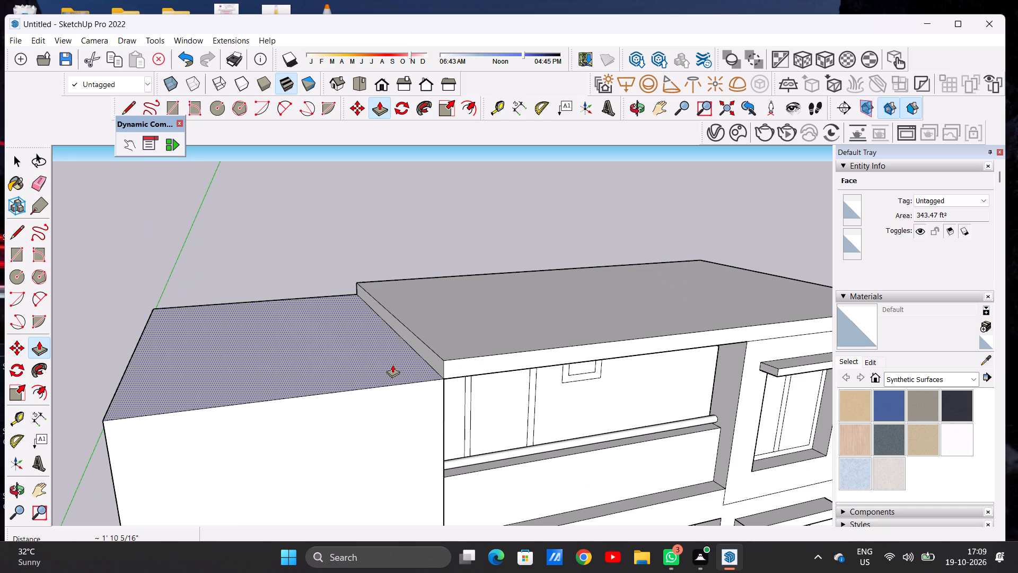
{"action": "left_click", "coordinate": [393, 369]}
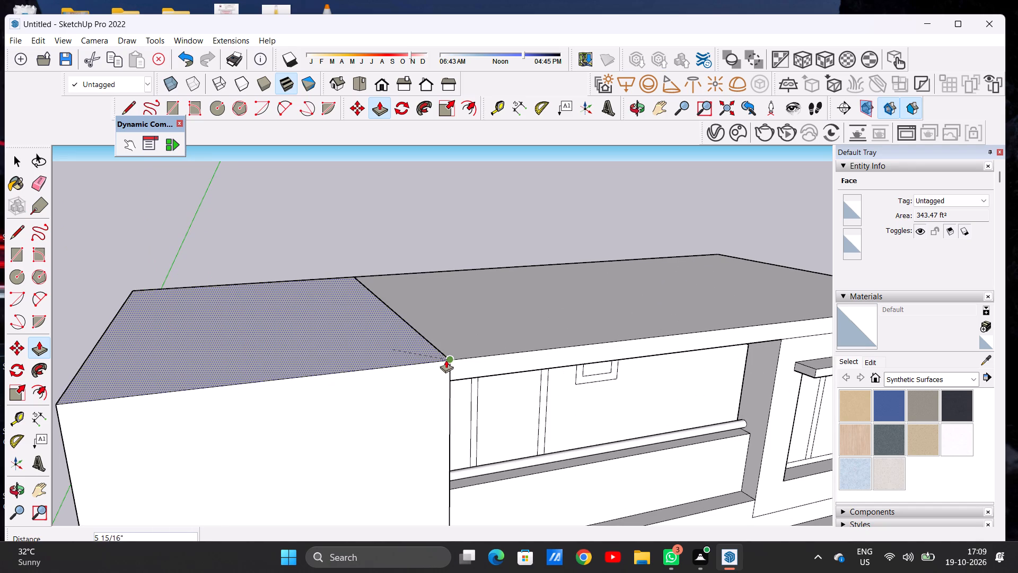
{"action": "left_click", "coordinate": [452, 358]}
{"action": "key", "text": "space"}
Examine the front facade and compare the top storey's balcony, window and surrounding wall with the floors below.
{"action": "scroll", "coordinate": [419, 376], "scroll_direction": "down", "scroll_amount": 20}
{"action": "scroll", "coordinate": [419, 376], "scroll_direction": "down", "scroll_amount": 2}
{"action": "middle_click_drag", "start_coordinate": [595, 418], "coordinate": [521, 342]}
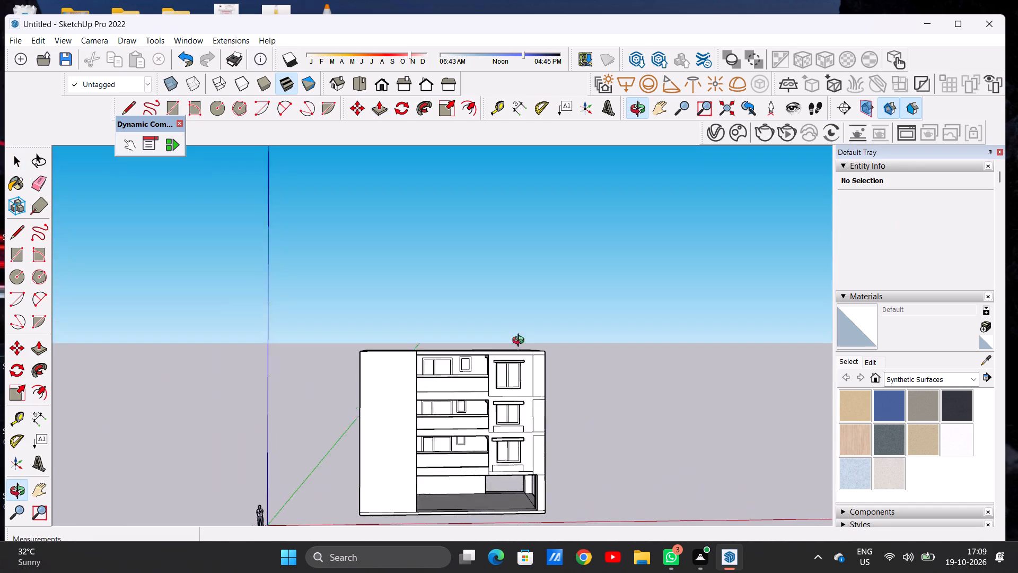
{"action": "middle_click_drag", "start_coordinate": [521, 342], "coordinate": [517, 331]}
{"action": "scroll", "coordinate": [430, 410], "scroll_direction": "up", "scroll_amount": 7}
{"action": "scroll", "coordinate": [451, 322], "scroll_direction": "up", "scroll_amount": 1}
{"action": "middle_click_drag", "start_coordinate": [451, 322], "coordinate": [449, 372]}
{"action": "scroll", "coordinate": [454, 302], "scroll_direction": "up", "scroll_amount": 3}
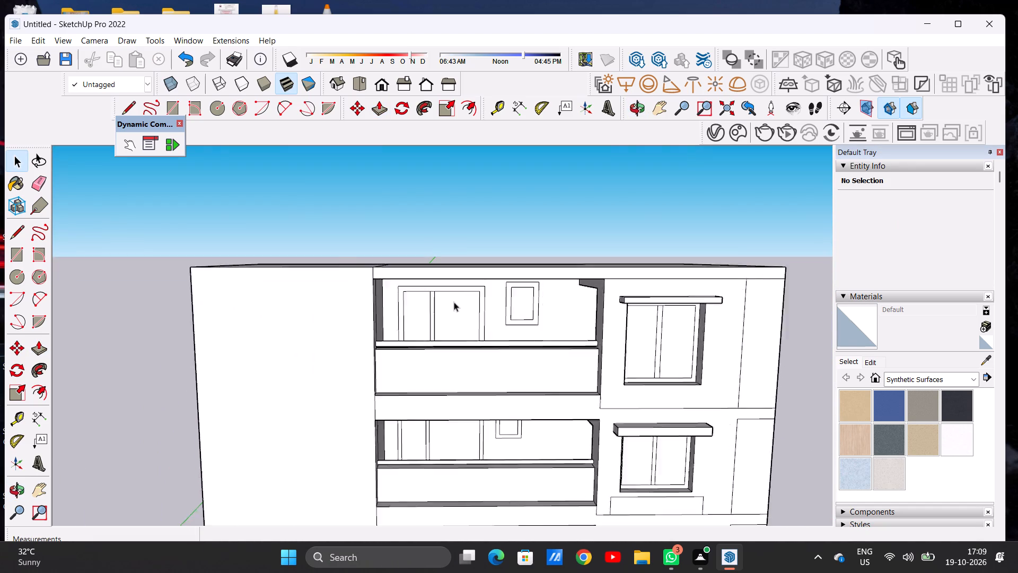
{"action": "scroll", "coordinate": [454, 302], "scroll_direction": "up", "scroll_amount": 3}
{"action": "scroll", "coordinate": [449, 341], "scroll_direction": "down", "scroll_amount": 13}
{"action": "scroll", "coordinate": [481, 445], "scroll_direction": "up", "scroll_amount": 5}
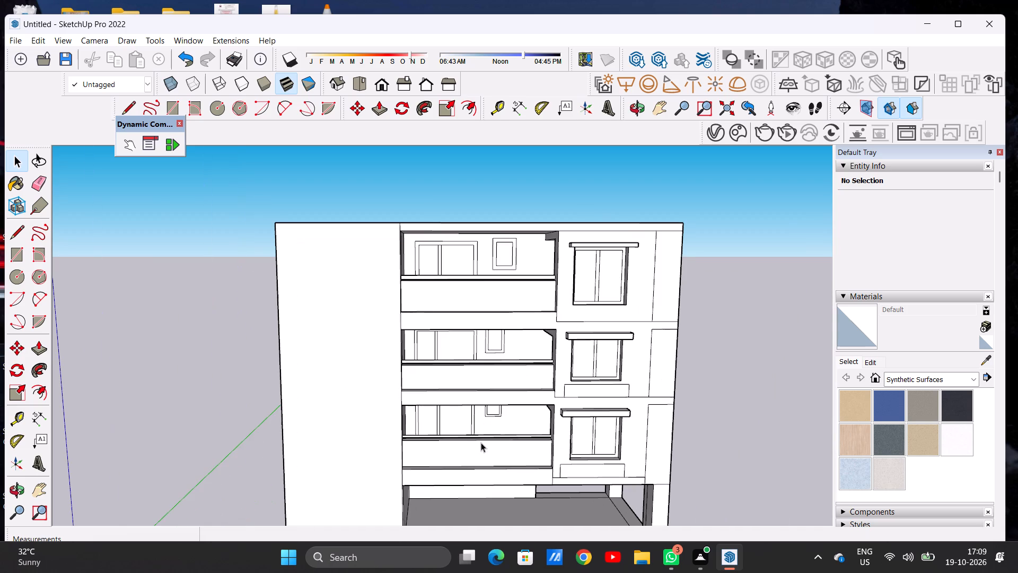
{"action": "scroll", "coordinate": [494, 395], "scroll_direction": "up", "scroll_amount": 2}
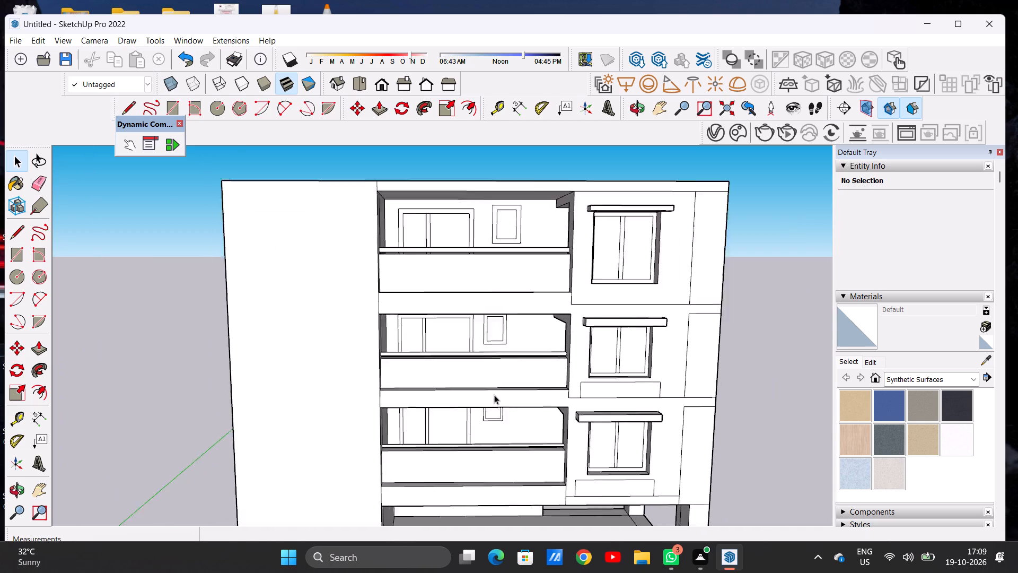
{"action": "scroll", "coordinate": [494, 395], "scroll_direction": "up", "scroll_amount": 4}
{"action": "scroll", "coordinate": [497, 378], "scroll_direction": "down", "scroll_amount": 13}
{"action": "middle_click_drag", "start_coordinate": [525, 375], "coordinate": [513, 349]}
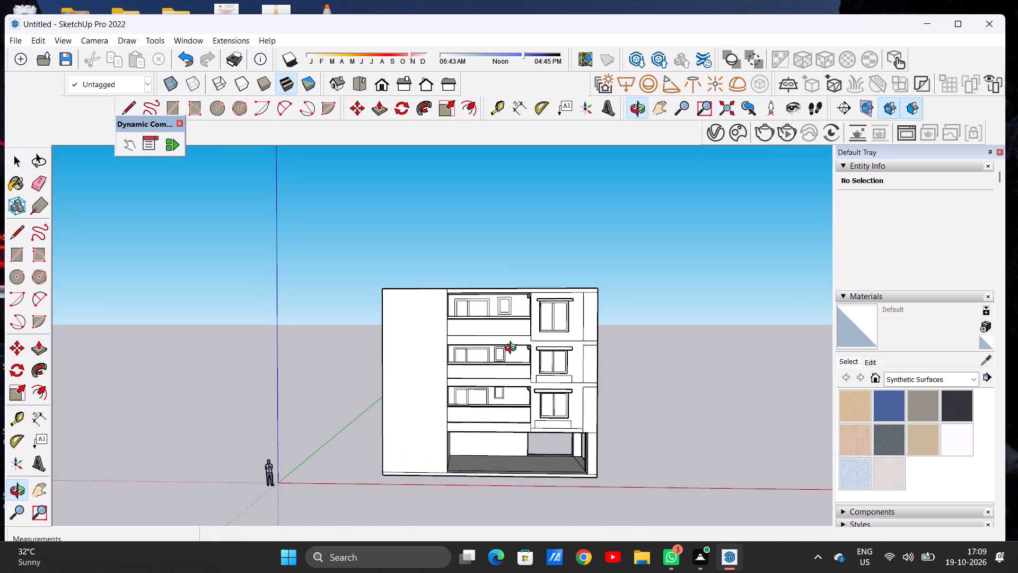
{"action": "middle_click_drag", "start_coordinate": [513, 349], "coordinate": [515, 349]}
Draw a rectangle about 9' 2" wide and 1' 6" high beneath the top-storey front window, starting on the storey's floor line.
{"action": "scroll", "coordinate": [571, 379], "scroll_direction": "up", "scroll_amount": 6}
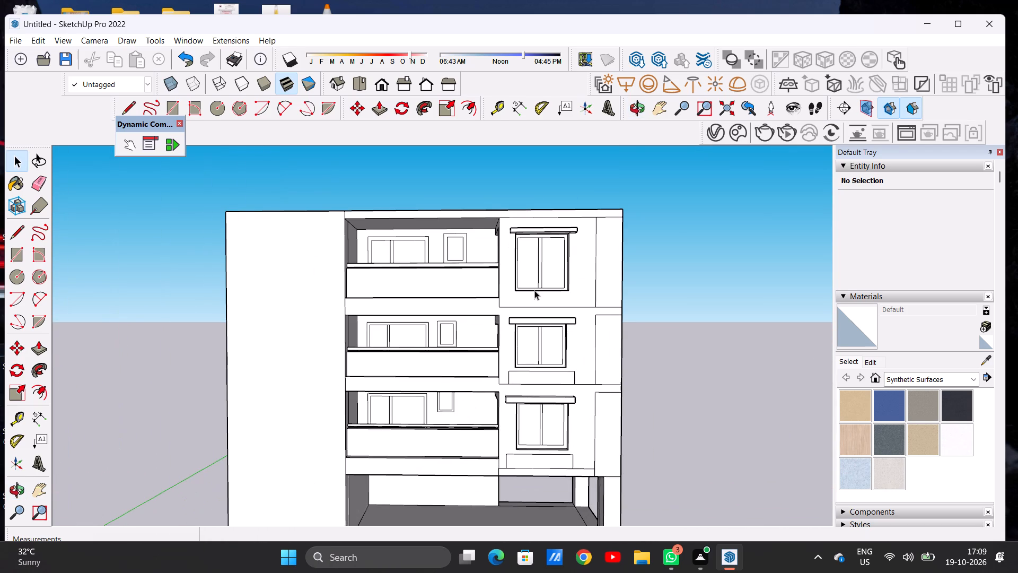
{"action": "scroll", "coordinate": [534, 290], "scroll_direction": "up", "scroll_amount": 8}
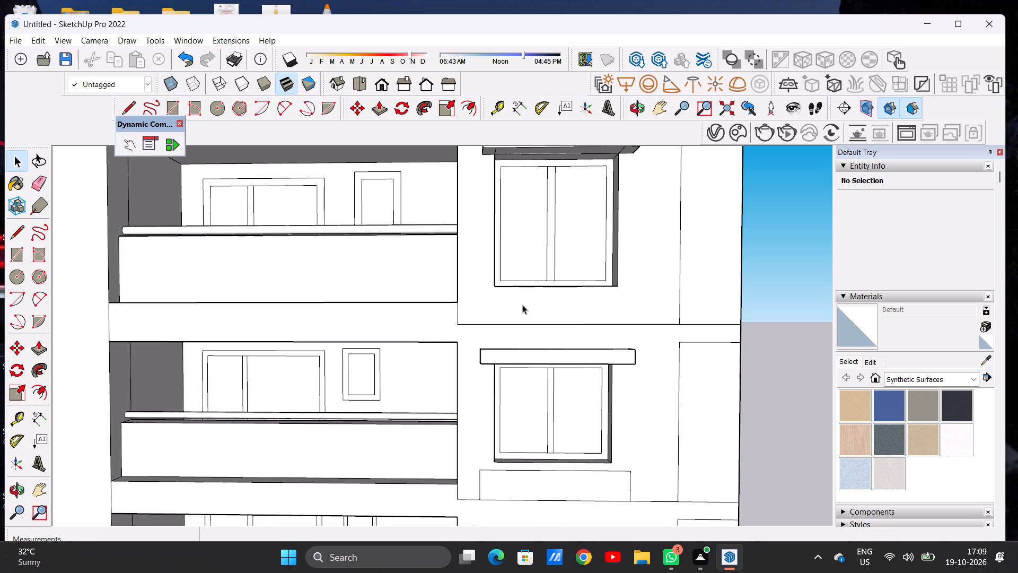
{"action": "key", "text": "r"}
{"action": "left_click", "coordinate": [470, 322]}
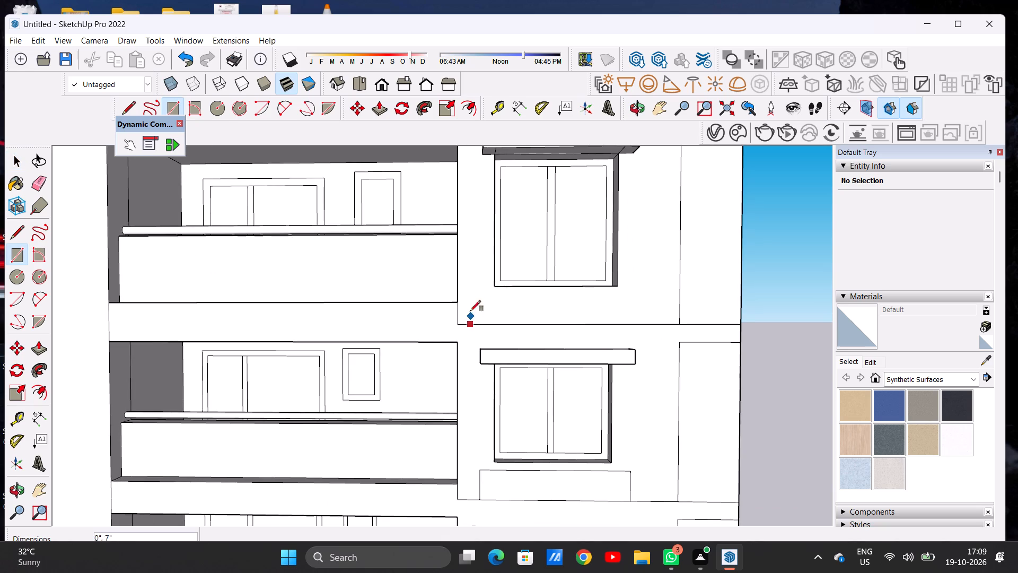
{"action": "left_click", "coordinate": [634, 297]}
{"action": "key", "text": "space"}
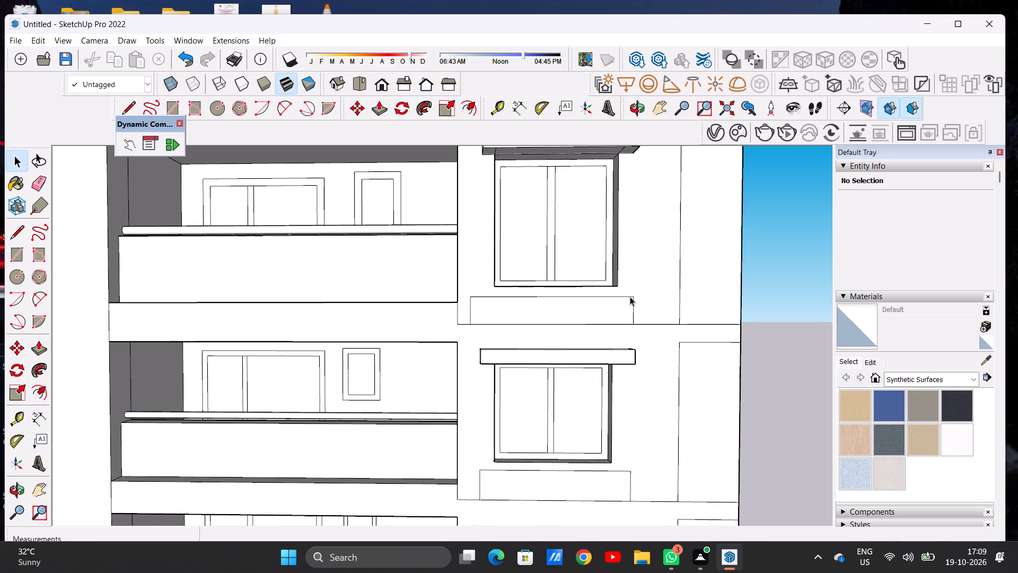
Review the whole front facade from several angles, including the panels beneath the windows, the balconies and the roof edge.
{"action": "scroll", "coordinate": [489, 335], "scroll_direction": "down", "scroll_amount": 8}
{"action": "scroll", "coordinate": [619, 318], "scroll_direction": "down", "scroll_amount": 10}
{"action": "scroll", "coordinate": [527, 289], "scroll_direction": "up", "scroll_amount": 4}
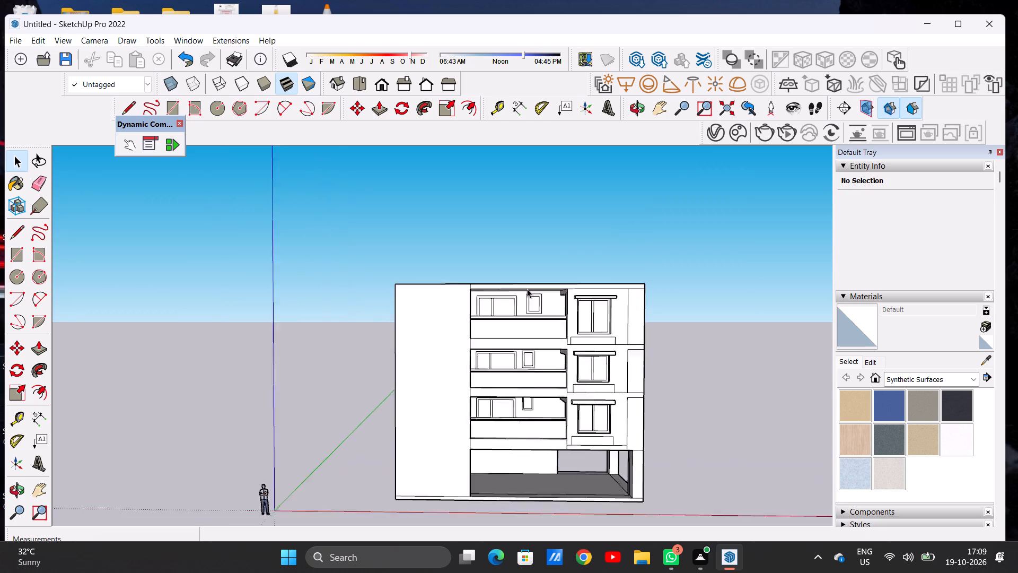
{"action": "scroll", "coordinate": [527, 289], "scroll_direction": "up", "scroll_amount": 3}
{"action": "middle_click_drag", "start_coordinate": [427, 302], "coordinate": [357, 307]}
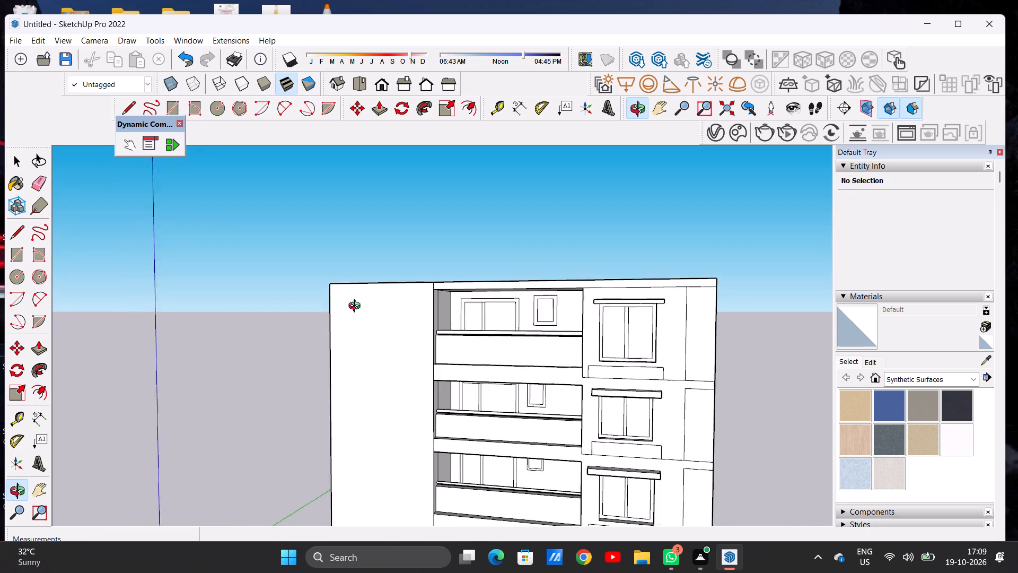
{"action": "middle_click_drag", "start_coordinate": [357, 307], "coordinate": [431, 330]}
{"action": "scroll", "coordinate": [473, 308], "scroll_direction": "down", "scroll_amount": 8}
{"action": "scroll", "coordinate": [469, 383], "scroll_direction": "up", "scroll_amount": 6}
{"action": "middle_click_drag", "start_coordinate": [485, 398], "coordinate": [477, 334]}
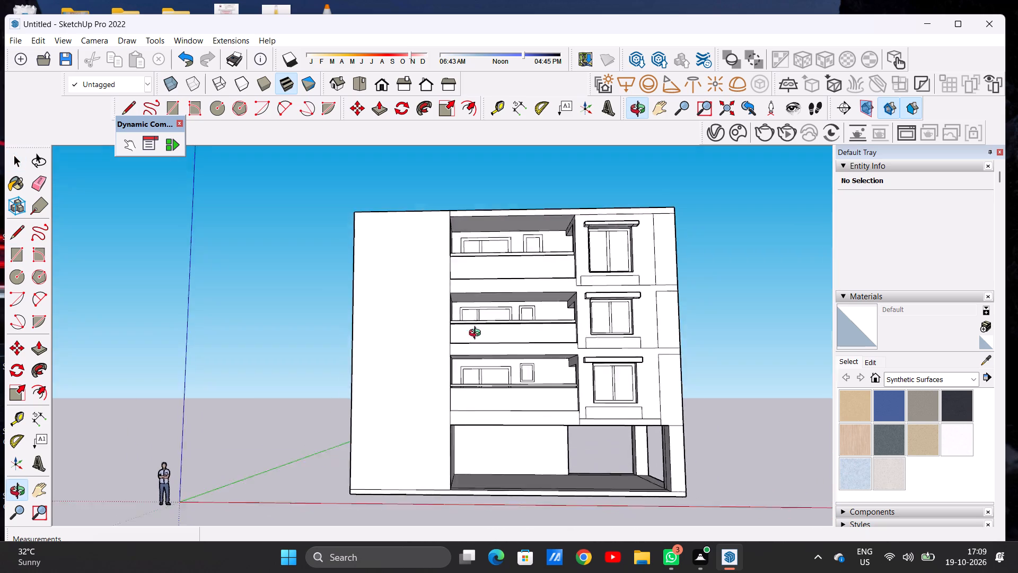
{"action": "middle_click_drag", "start_coordinate": [477, 334], "coordinate": [482, 382]}
{"action": "scroll", "coordinate": [421, 406], "scroll_direction": "down", "scroll_amount": 5}
{"action": "scroll", "coordinate": [435, 310], "scroll_direction": "down", "scroll_amount": 1}
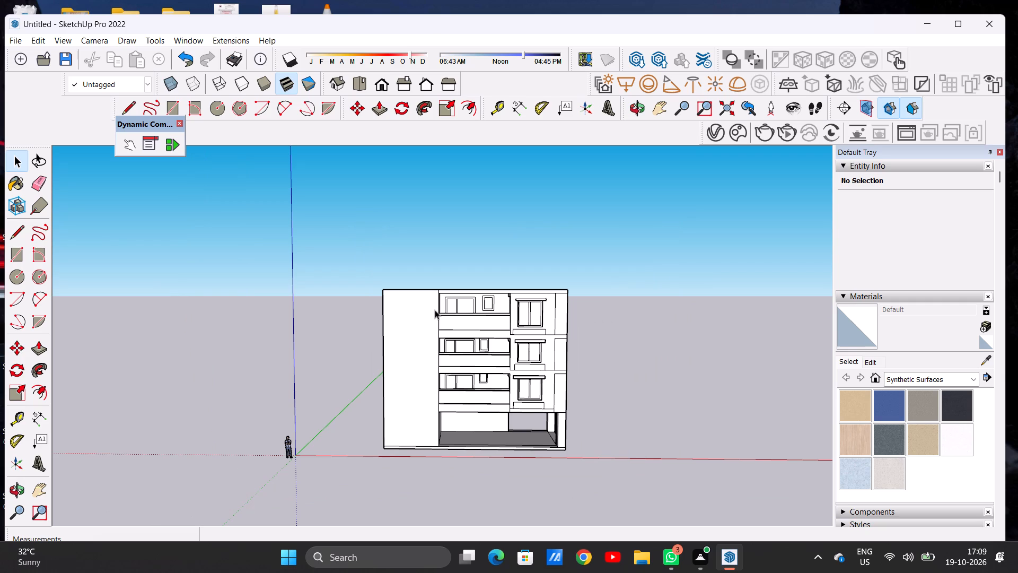
{"action": "scroll", "coordinate": [437, 311], "scroll_direction": "down", "scroll_amount": 7}
{"action": "scroll", "coordinate": [449, 316], "scroll_direction": "up", "scroll_amount": 6}
{"action": "scroll", "coordinate": [449, 311], "scroll_direction": "down", "scroll_amount": 1}
{"action": "scroll", "coordinate": [449, 311], "scroll_direction": "up", "scroll_amount": 1}
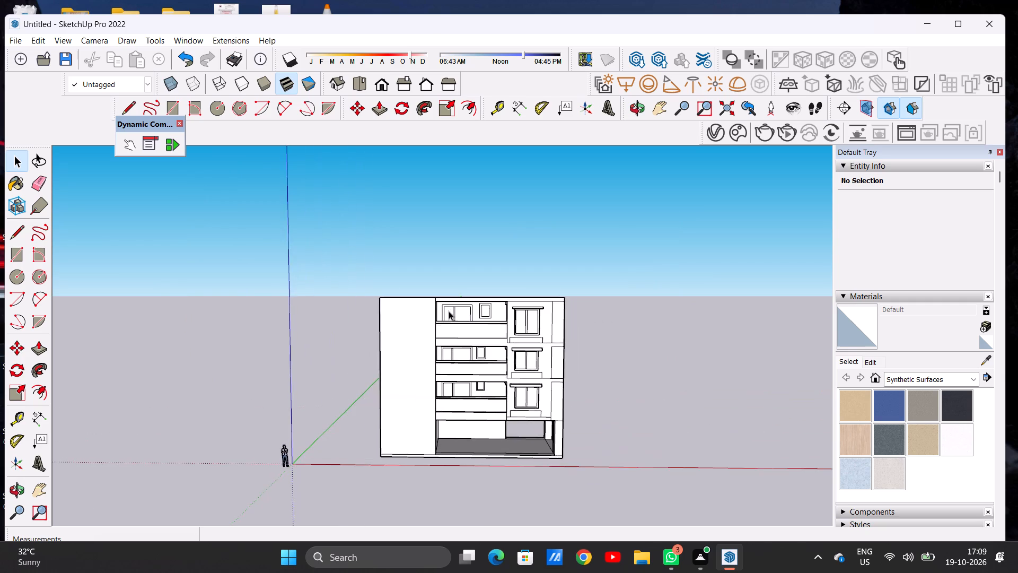
{"action": "scroll", "coordinate": [449, 311], "scroll_direction": "up", "scroll_amount": 5}
{"action": "middle_click_drag", "start_coordinate": [532, 295], "coordinate": [504, 319]}
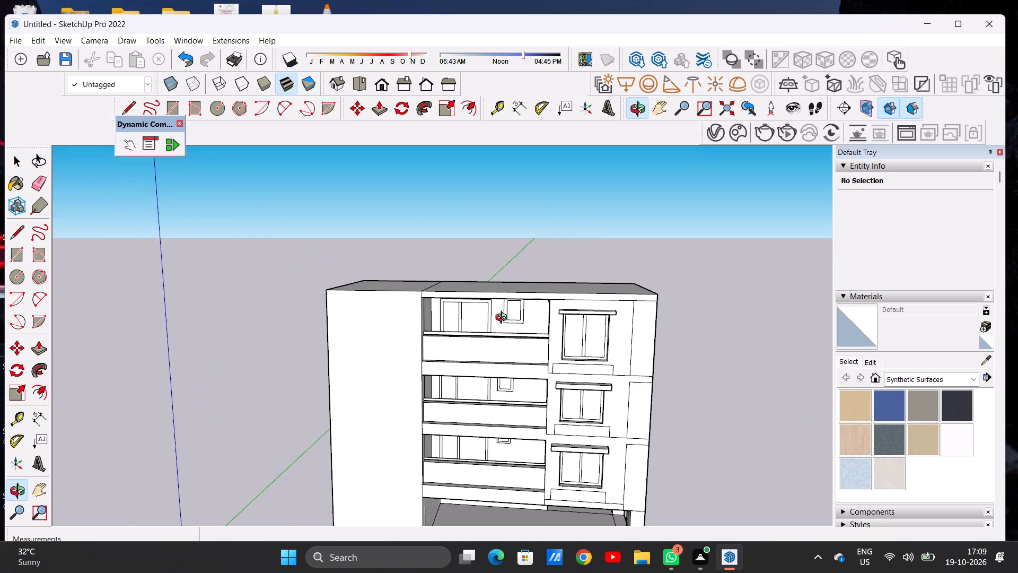
{"action": "middle_click_drag", "start_coordinate": [504, 319], "coordinate": [533, 312]}
{"action": "scroll", "coordinate": [465, 385], "scroll_direction": "down", "scroll_amount": 4}
{"action": "scroll", "coordinate": [470, 359], "scroll_direction": "up", "scroll_amount": 5}
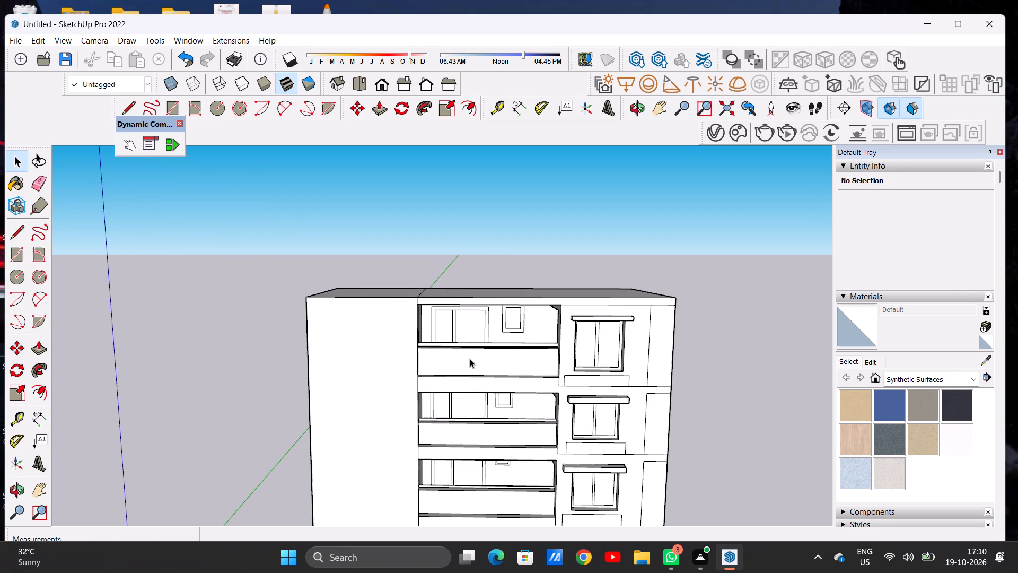
Inspect the roof junction between the blank-walled block and the main slab from the front and from above.
{"action": "scroll", "coordinate": [414, 296], "scroll_direction": "up", "scroll_amount": 6}
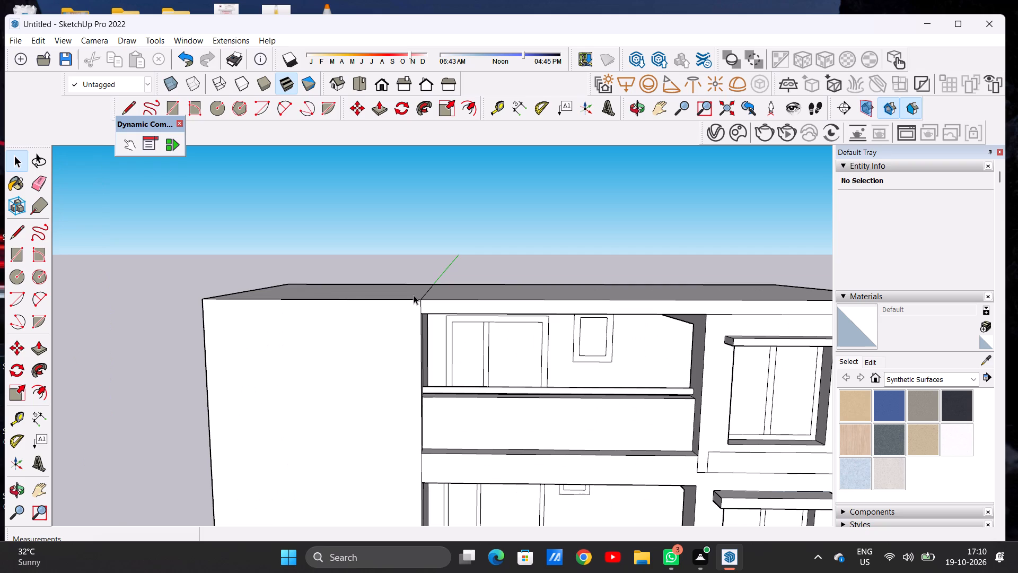
{"action": "scroll", "coordinate": [397, 296], "scroll_direction": "down", "scroll_amount": 4}
{"action": "middle_click_drag", "start_coordinate": [406, 301], "coordinate": [453, 291]}
{"action": "scroll", "coordinate": [444, 289], "scroll_direction": "up", "scroll_amount": 2}
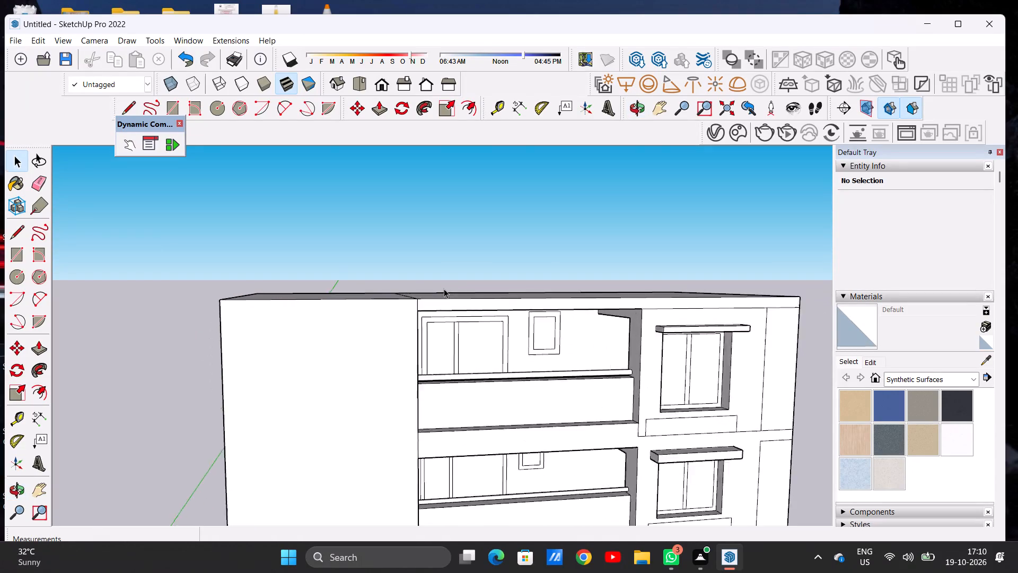
{"action": "scroll", "coordinate": [444, 289], "scroll_direction": "up", "scroll_amount": 2}
{"action": "middle_click_drag", "start_coordinate": [510, 282], "coordinate": [500, 292]}
{"action": "scroll", "coordinate": [459, 298], "scroll_direction": "down", "scroll_amount": 3}
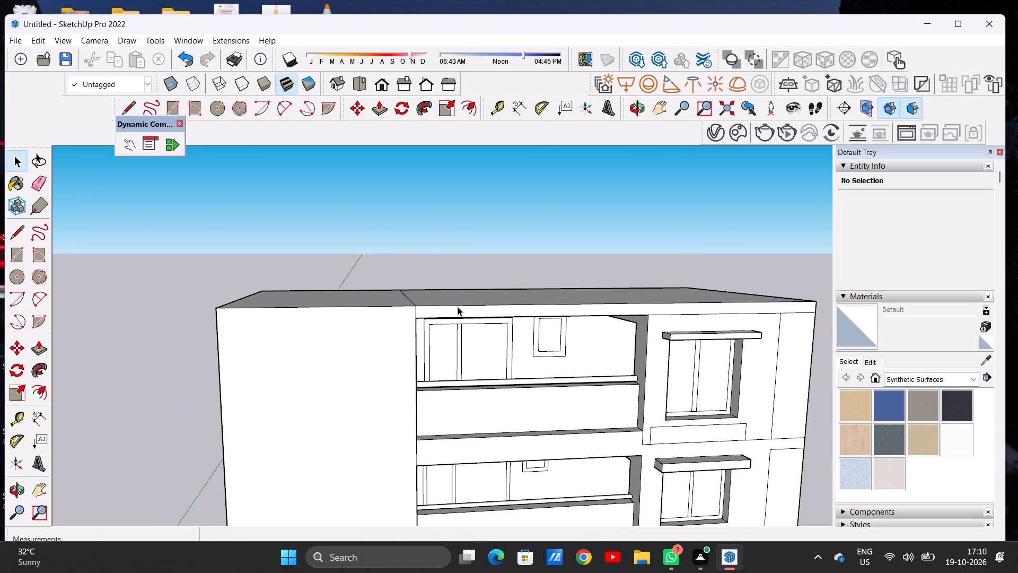
{"action": "middle_click_drag", "start_coordinate": [447, 283], "coordinate": [415, 343]}
{"action": "scroll", "coordinate": [408, 328], "scroll_direction": "up", "scroll_amount": 1}
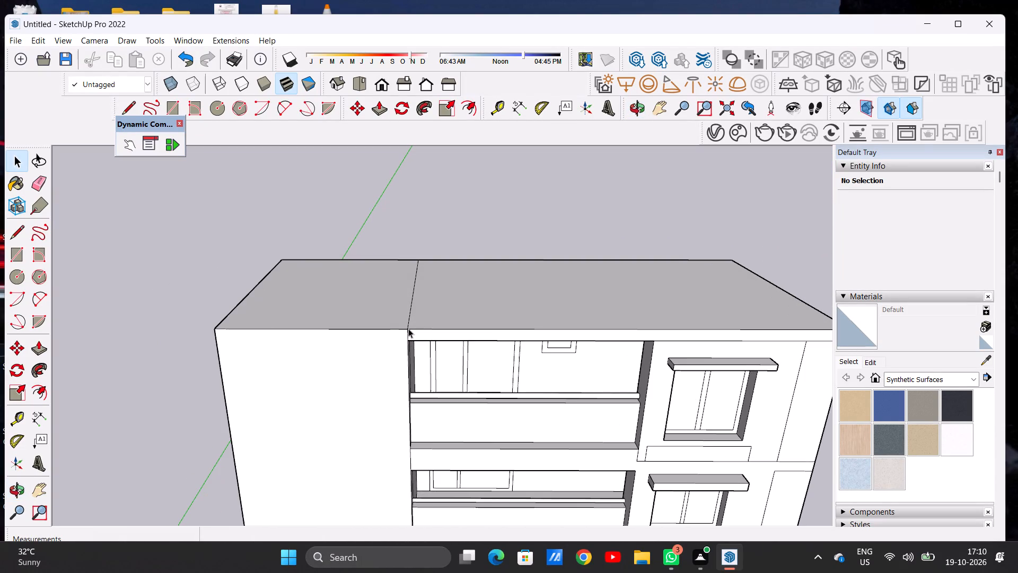
Erase the seam line across the roof between the blank-walled block and the main slab, undoing any over-erasure.
{"action": "scroll", "coordinate": [398, 285], "scroll_direction": "up", "scroll_amount": 4}
{"action": "middle_click_drag", "start_coordinate": [406, 285], "coordinate": [417, 286]}
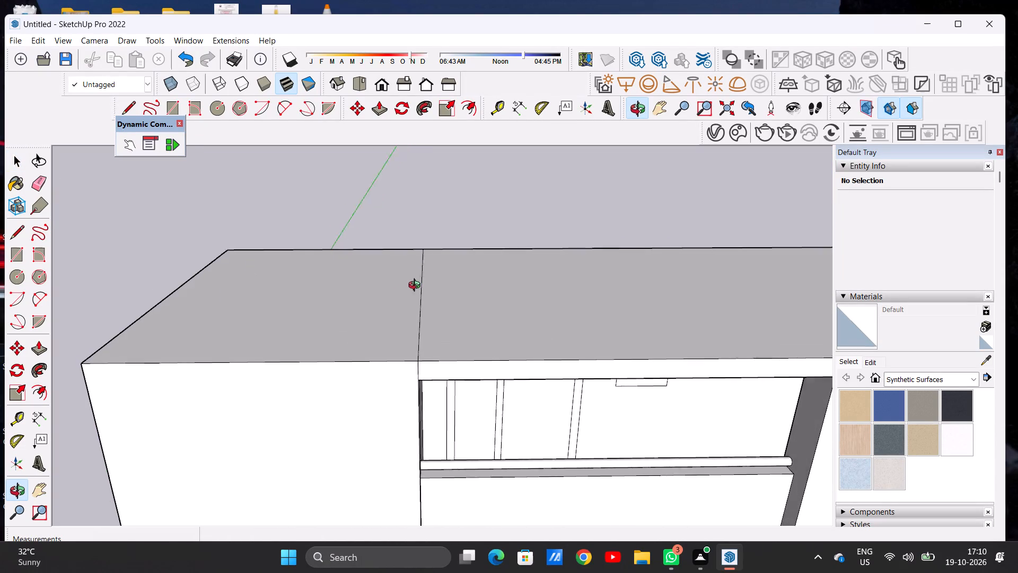
{"action": "middle_click_drag", "start_coordinate": [417, 286], "coordinate": [430, 295]}
{"action": "key", "text": "e"}
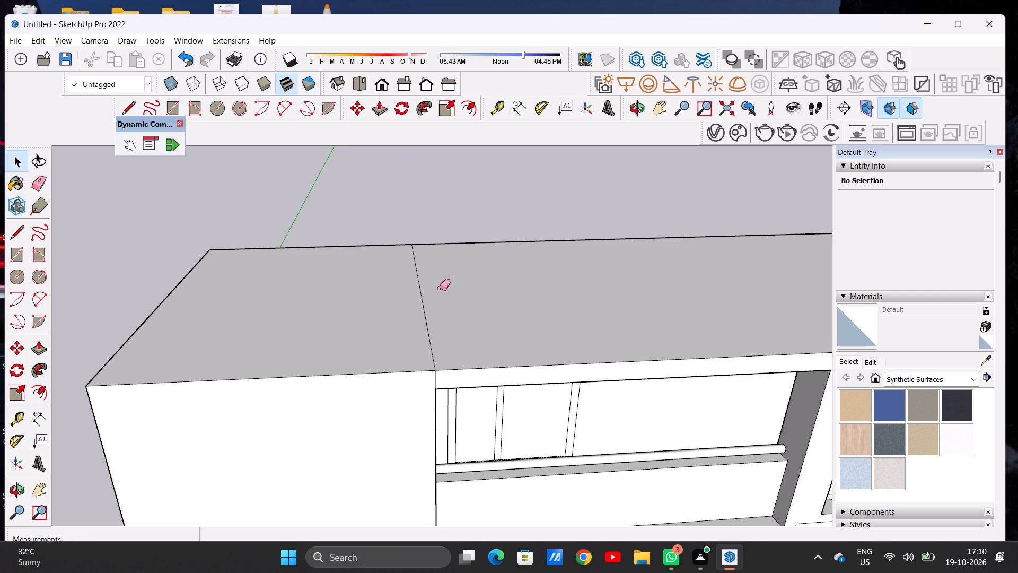
{"action": "left_click_drag", "start_coordinate": [435, 289], "coordinate": [409, 305]}
{"action": "left_click_drag", "start_coordinate": [429, 318], "coordinate": [419, 336]}
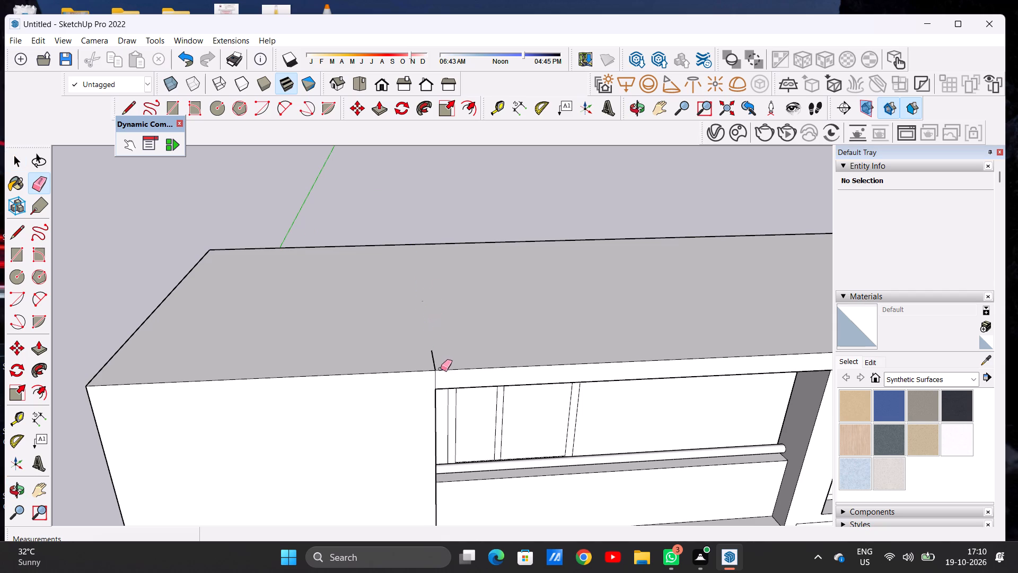
{"action": "left_click_drag", "start_coordinate": [438, 369], "coordinate": [418, 363]}
{"action": "key", "text": "ctrl+z"}
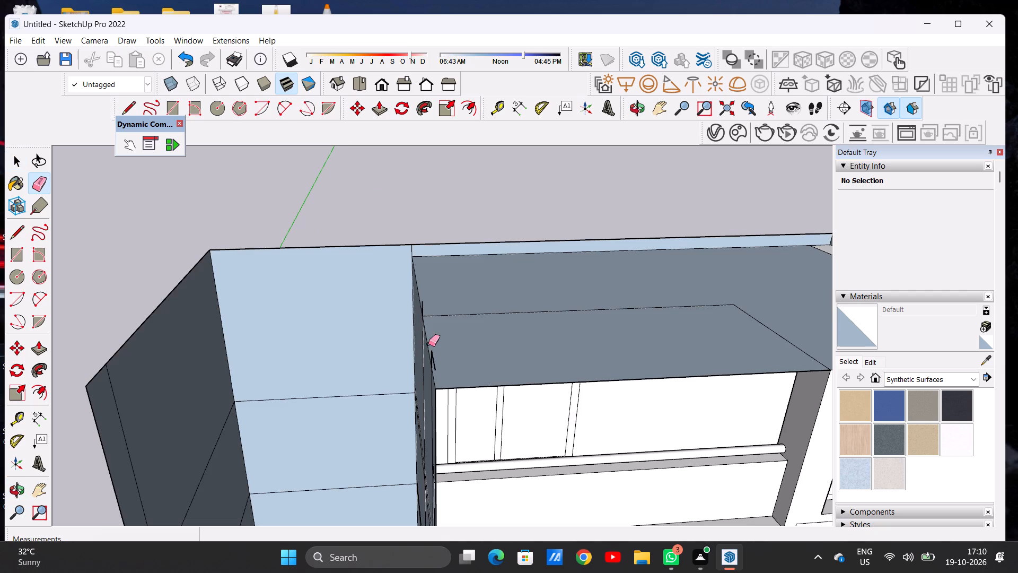
{"action": "middle_click_drag", "start_coordinate": [428, 344], "coordinate": [406, 389]}
{"action": "scroll", "coordinate": [439, 402], "scroll_direction": "up", "scroll_amount": 13}
{"action": "left_click", "coordinate": [384, 395]}
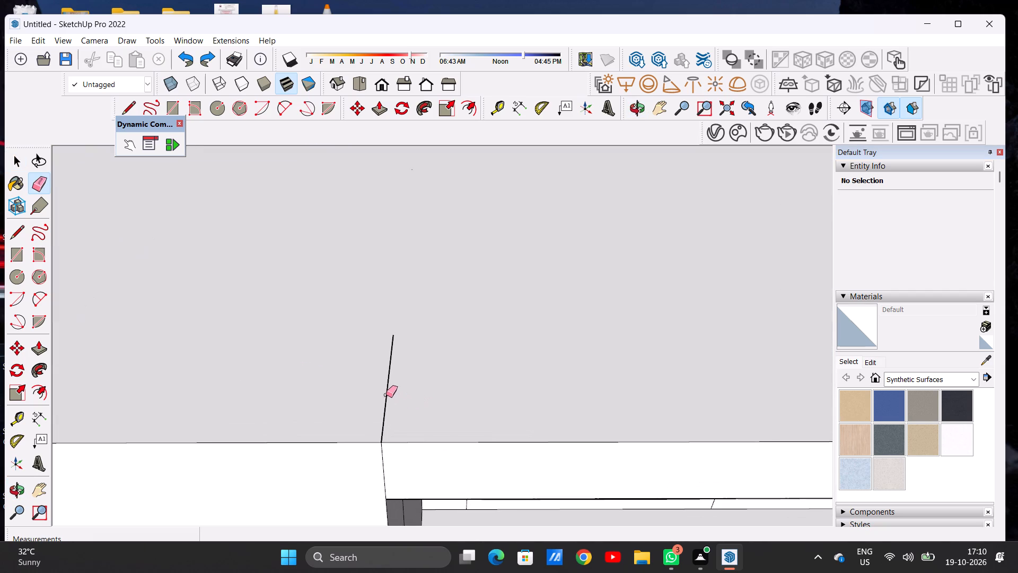
{"action": "key", "text": "space"}
{"action": "scroll", "coordinate": [450, 392], "scroll_direction": "down", "scroll_amount": 10}
{"action": "scroll", "coordinate": [450, 392], "scroll_direction": "up", "scroll_amount": 1}
{"action": "scroll", "coordinate": [417, 387], "scroll_direction": "down", "scroll_amount": 12}
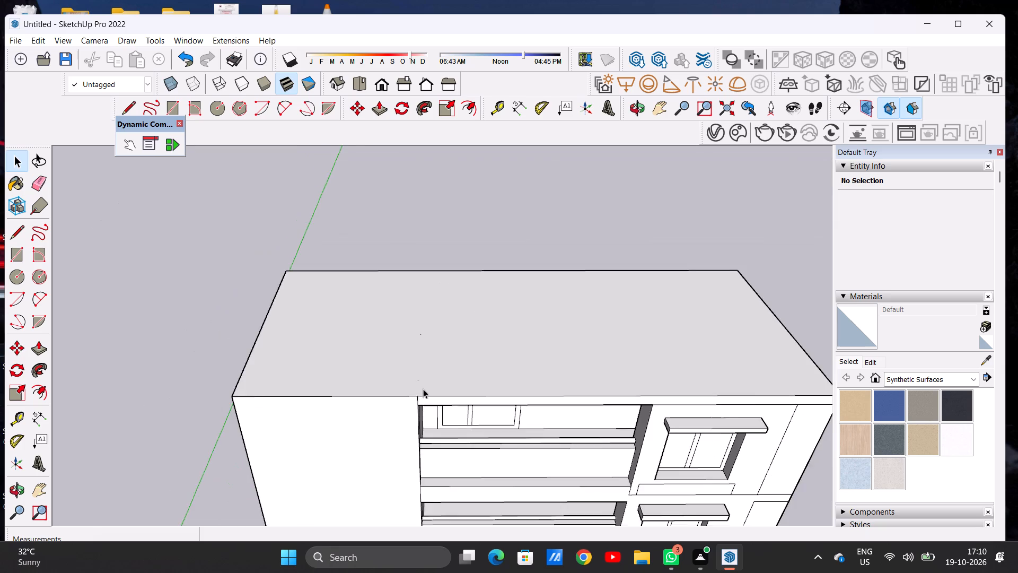
{"action": "scroll", "coordinate": [423, 389], "scroll_direction": "down", "scroll_amount": 2}
Offset the outline of the whole roof face inward by about 1' 3".
{"action": "middle_click_drag", "start_coordinate": [455, 439], "coordinate": [453, 430]}
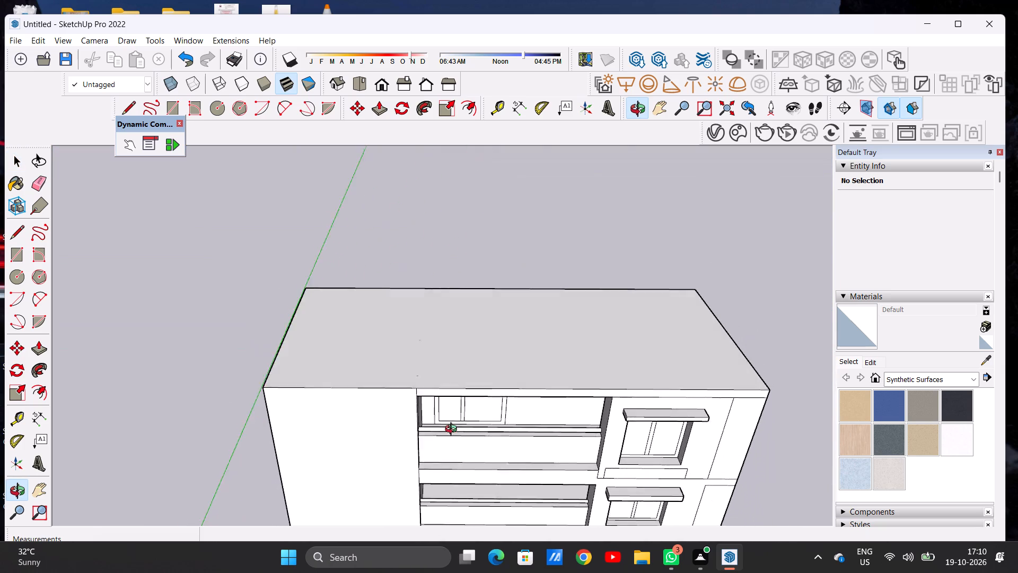
{"action": "middle_click_drag", "start_coordinate": [453, 430], "coordinate": [450, 447]}
{"action": "scroll", "coordinate": [338, 388], "scroll_direction": "down", "scroll_amount": 6}
{"action": "scroll", "coordinate": [466, 359], "scroll_direction": "up", "scroll_amount": 4}
{"action": "middle_click_drag", "start_coordinate": [424, 356], "coordinate": [431, 461]}
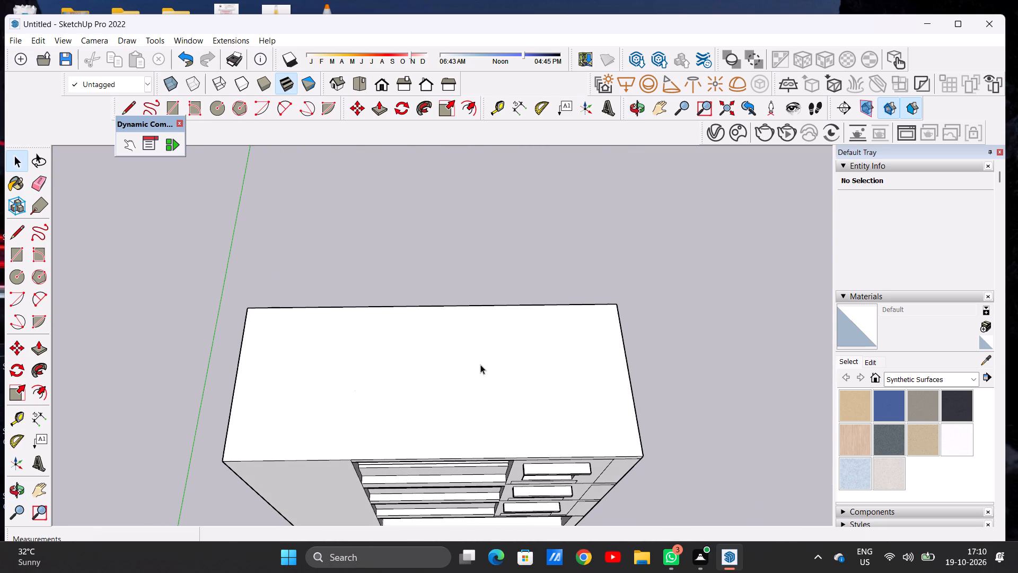
{"action": "type", "text": "OF"}
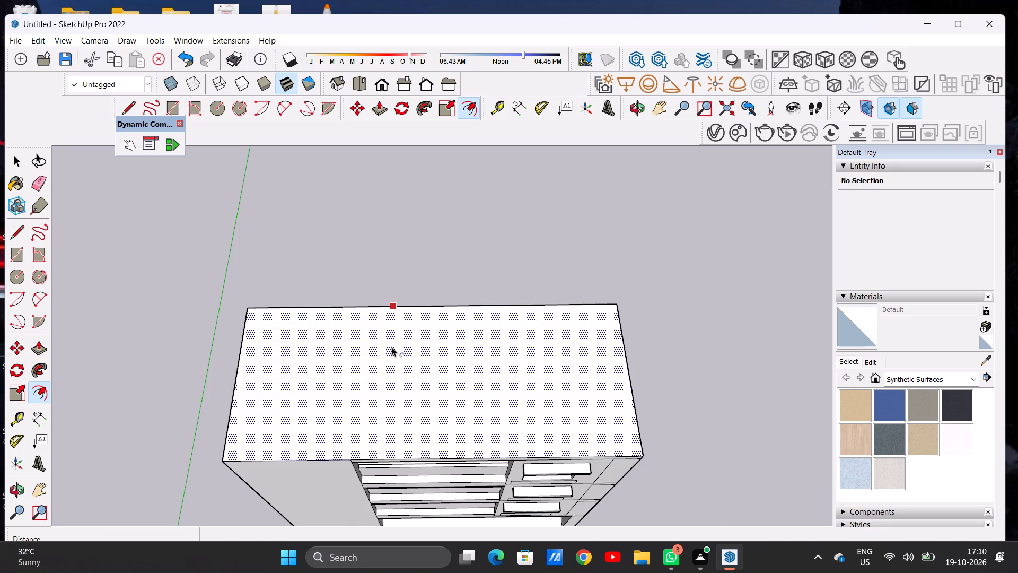
{"action": "scroll", "coordinate": [392, 347], "scroll_direction": "up", "scroll_amount": 3}
{"action": "left_click", "coordinate": [392, 347]}
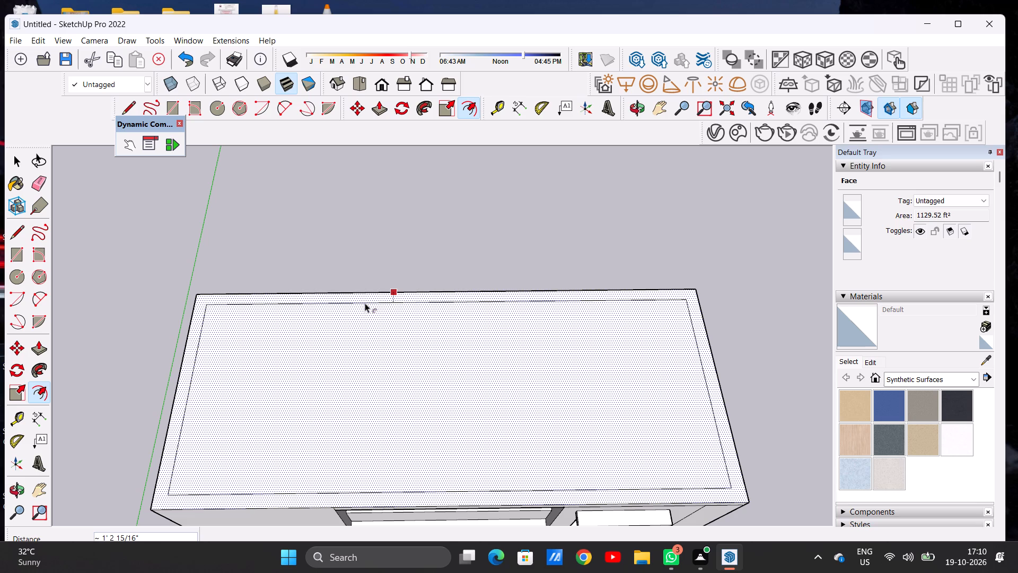
{"action": "left_click", "coordinate": [365, 303]}
{"action": "key", "text": "space"}
{"action": "scroll", "coordinate": [567, 281], "scroll_direction": "down", "scroll_amount": 13}
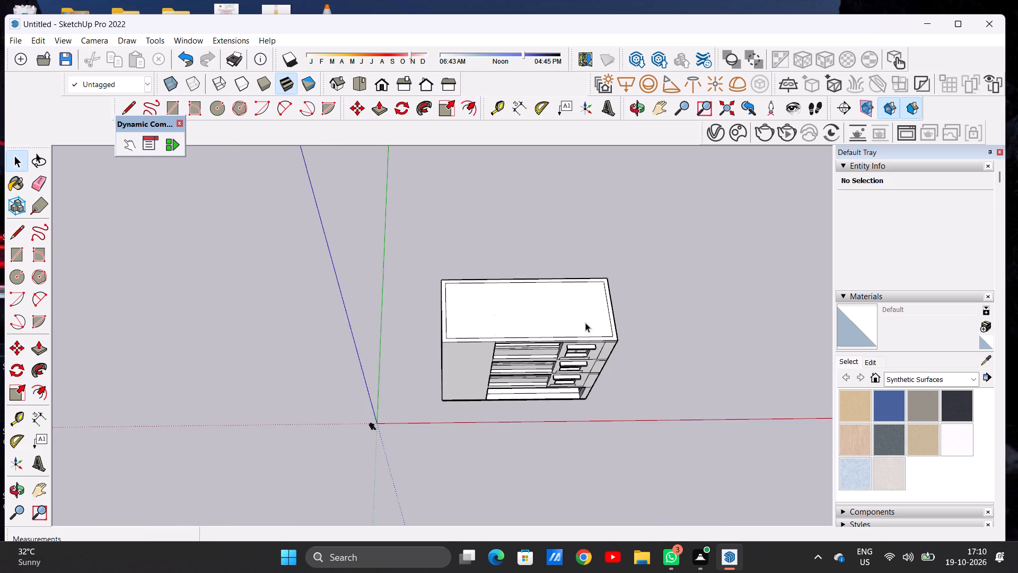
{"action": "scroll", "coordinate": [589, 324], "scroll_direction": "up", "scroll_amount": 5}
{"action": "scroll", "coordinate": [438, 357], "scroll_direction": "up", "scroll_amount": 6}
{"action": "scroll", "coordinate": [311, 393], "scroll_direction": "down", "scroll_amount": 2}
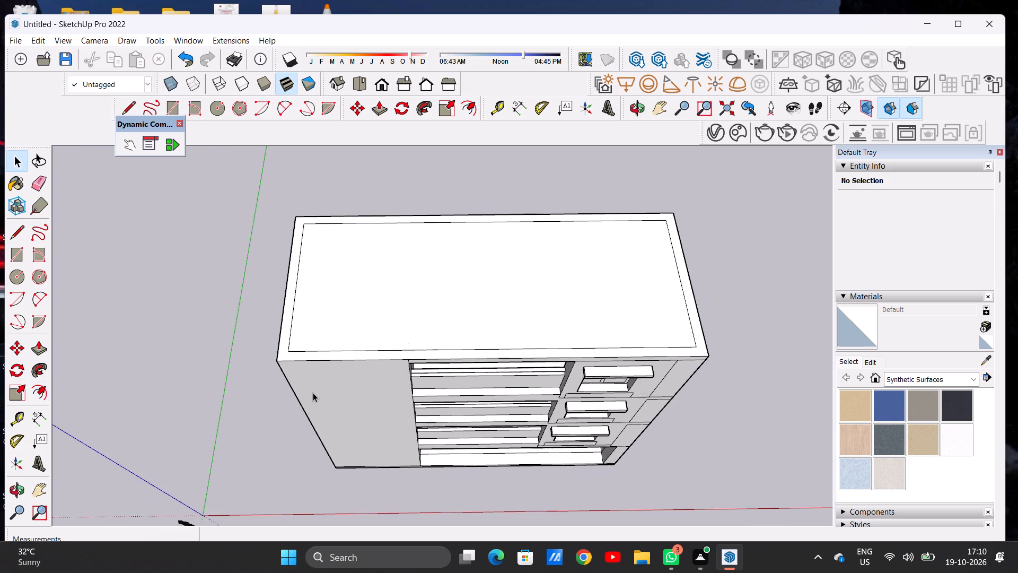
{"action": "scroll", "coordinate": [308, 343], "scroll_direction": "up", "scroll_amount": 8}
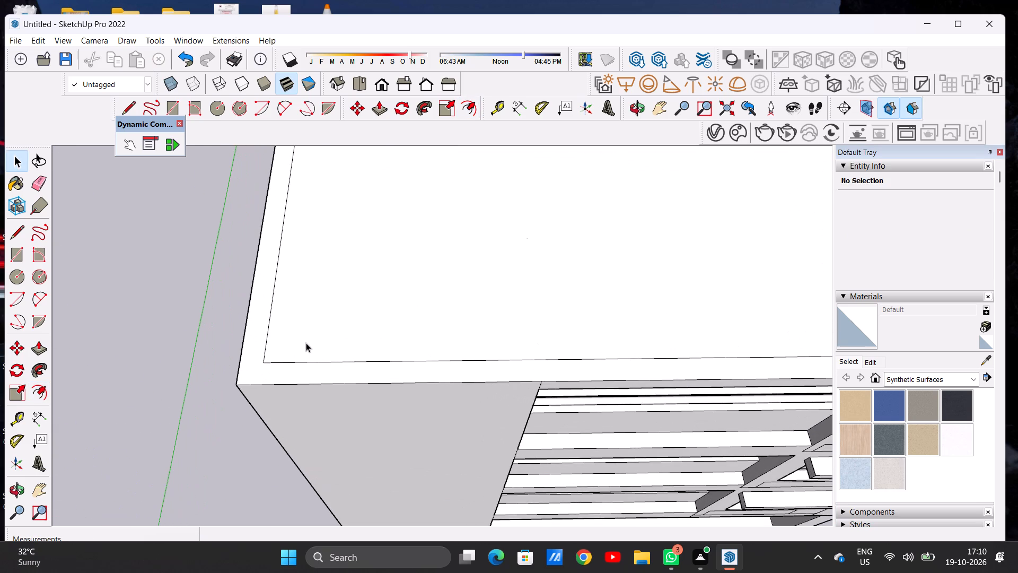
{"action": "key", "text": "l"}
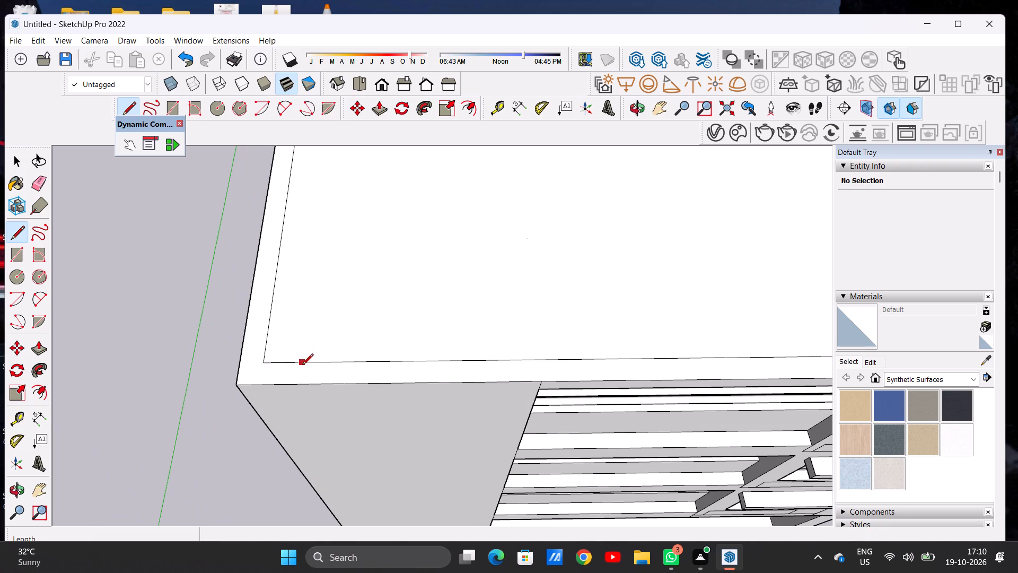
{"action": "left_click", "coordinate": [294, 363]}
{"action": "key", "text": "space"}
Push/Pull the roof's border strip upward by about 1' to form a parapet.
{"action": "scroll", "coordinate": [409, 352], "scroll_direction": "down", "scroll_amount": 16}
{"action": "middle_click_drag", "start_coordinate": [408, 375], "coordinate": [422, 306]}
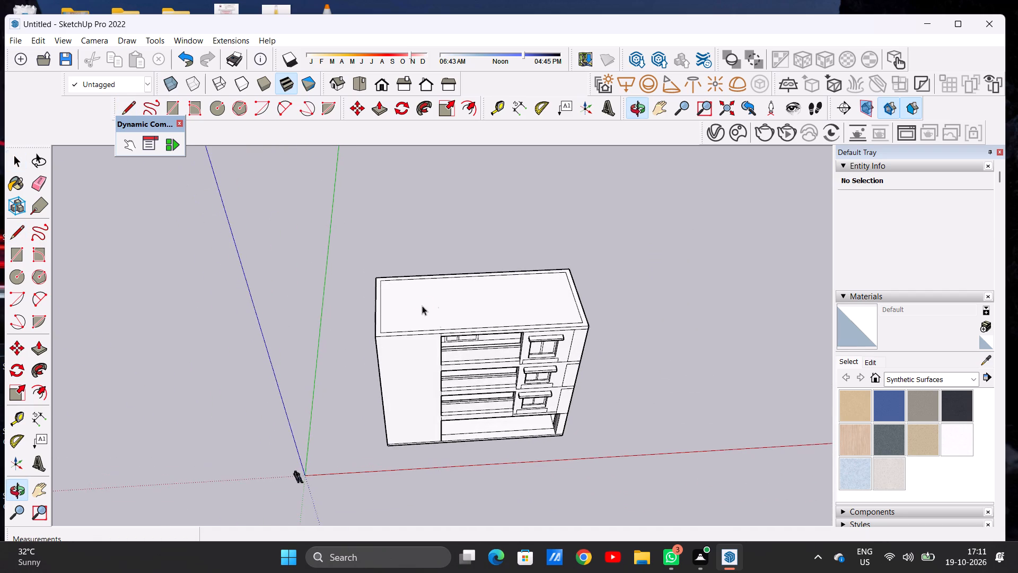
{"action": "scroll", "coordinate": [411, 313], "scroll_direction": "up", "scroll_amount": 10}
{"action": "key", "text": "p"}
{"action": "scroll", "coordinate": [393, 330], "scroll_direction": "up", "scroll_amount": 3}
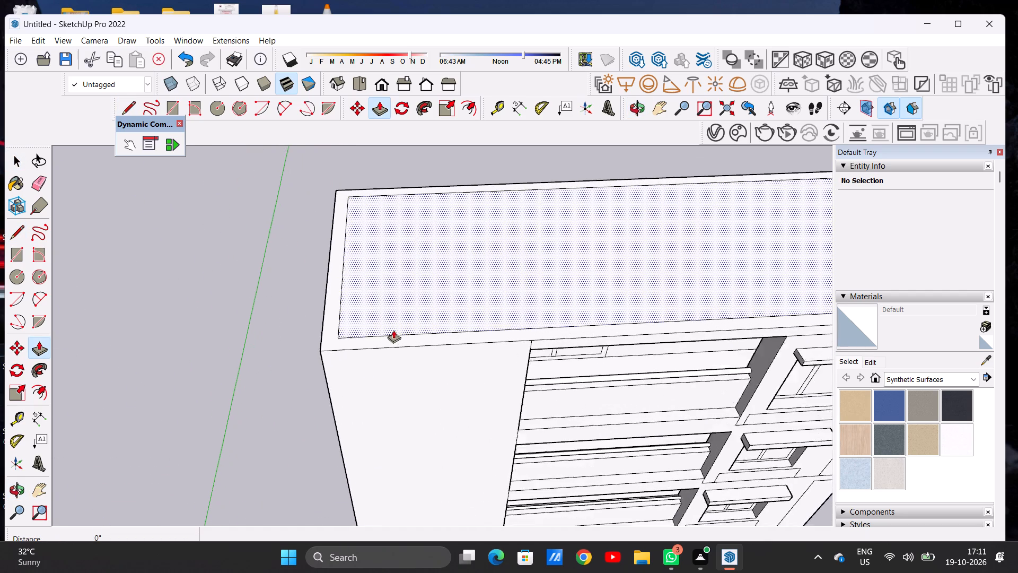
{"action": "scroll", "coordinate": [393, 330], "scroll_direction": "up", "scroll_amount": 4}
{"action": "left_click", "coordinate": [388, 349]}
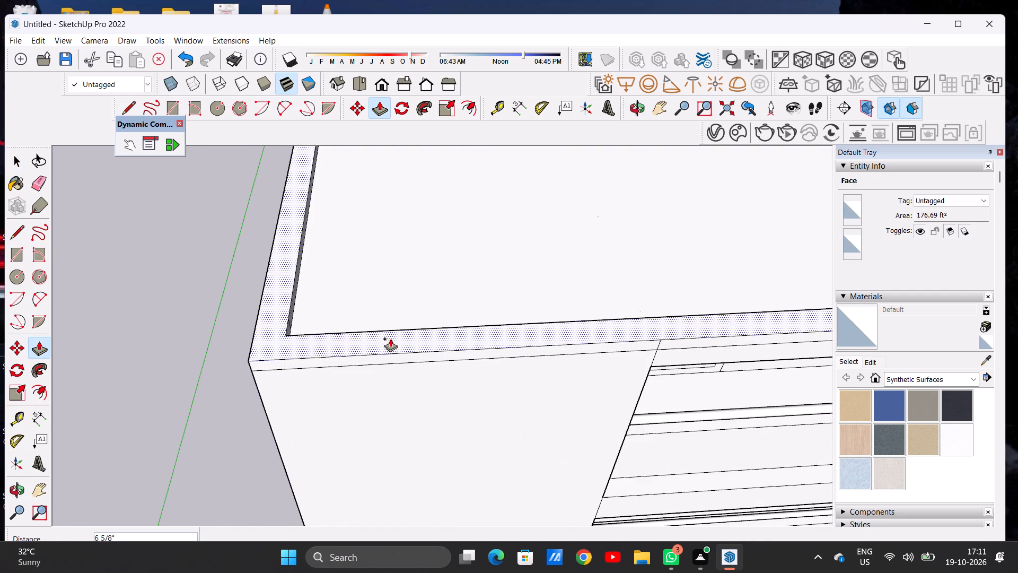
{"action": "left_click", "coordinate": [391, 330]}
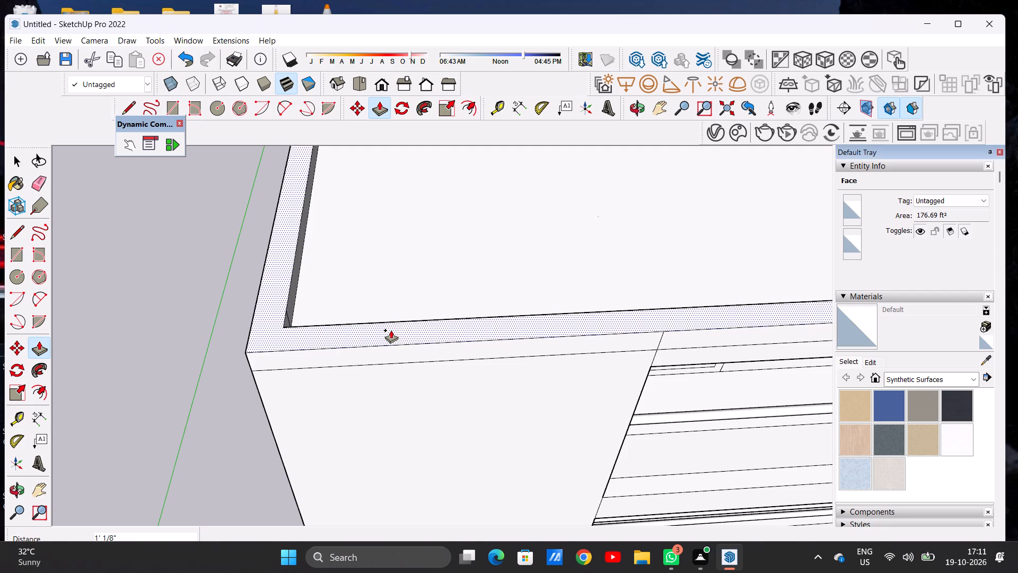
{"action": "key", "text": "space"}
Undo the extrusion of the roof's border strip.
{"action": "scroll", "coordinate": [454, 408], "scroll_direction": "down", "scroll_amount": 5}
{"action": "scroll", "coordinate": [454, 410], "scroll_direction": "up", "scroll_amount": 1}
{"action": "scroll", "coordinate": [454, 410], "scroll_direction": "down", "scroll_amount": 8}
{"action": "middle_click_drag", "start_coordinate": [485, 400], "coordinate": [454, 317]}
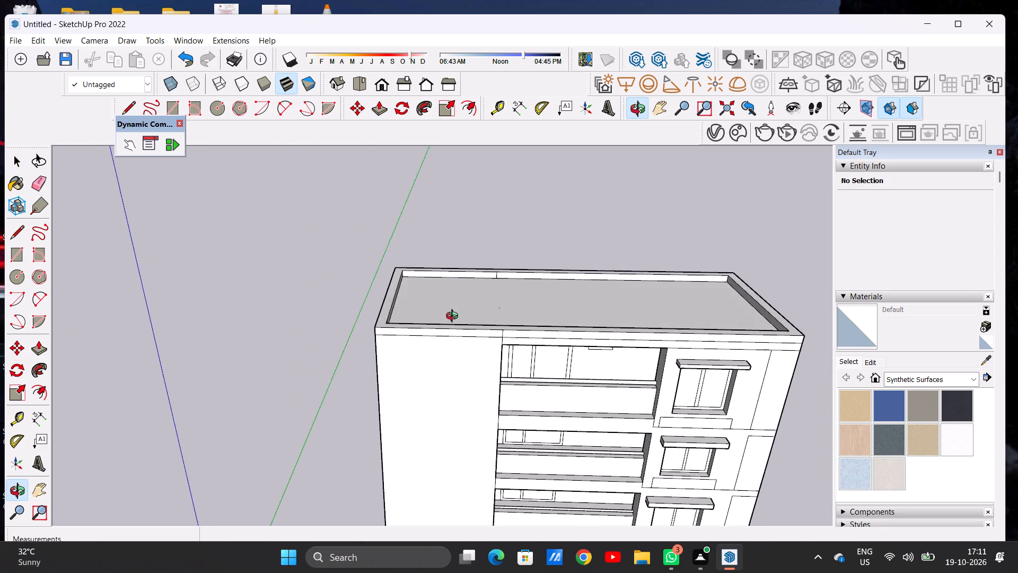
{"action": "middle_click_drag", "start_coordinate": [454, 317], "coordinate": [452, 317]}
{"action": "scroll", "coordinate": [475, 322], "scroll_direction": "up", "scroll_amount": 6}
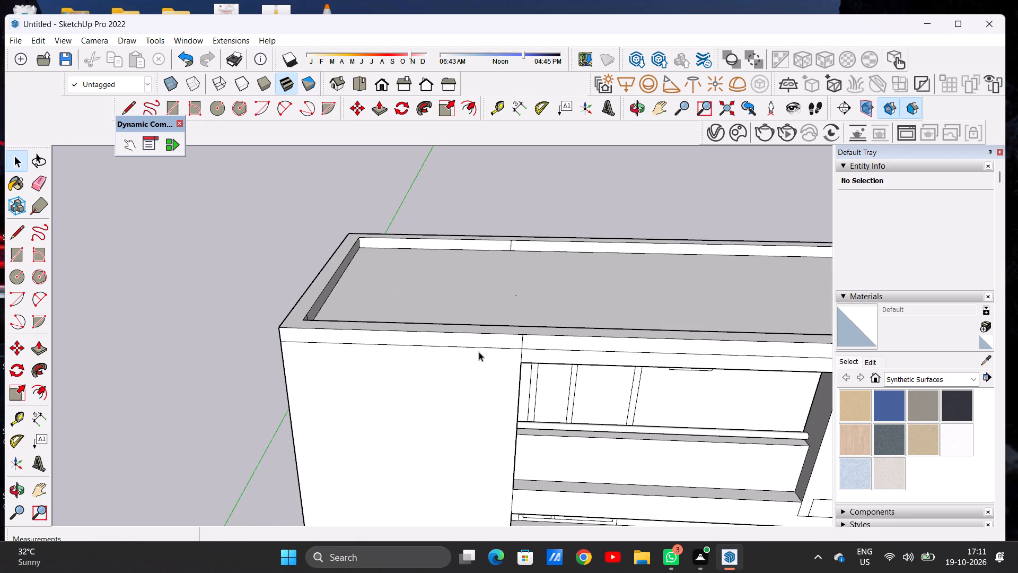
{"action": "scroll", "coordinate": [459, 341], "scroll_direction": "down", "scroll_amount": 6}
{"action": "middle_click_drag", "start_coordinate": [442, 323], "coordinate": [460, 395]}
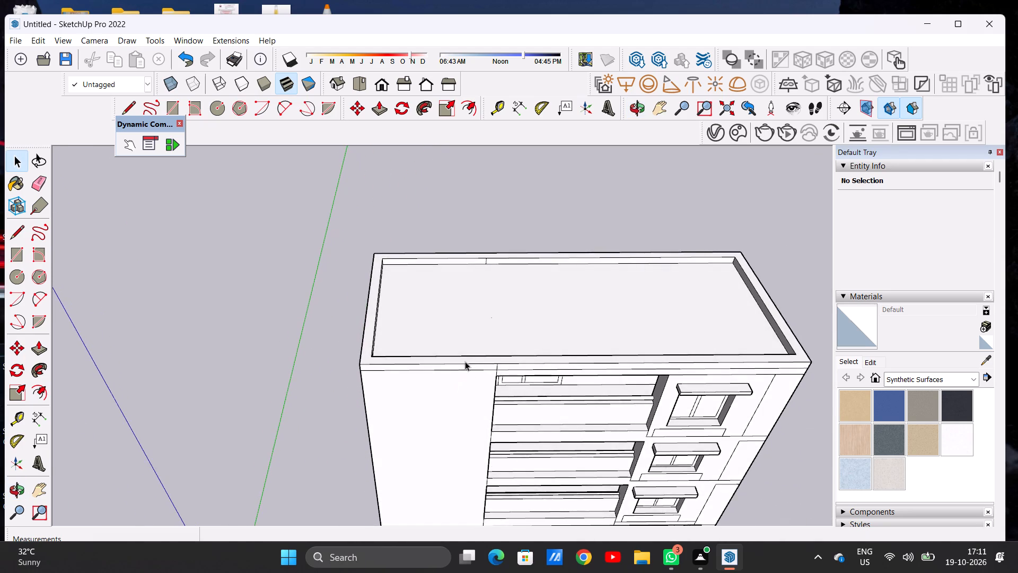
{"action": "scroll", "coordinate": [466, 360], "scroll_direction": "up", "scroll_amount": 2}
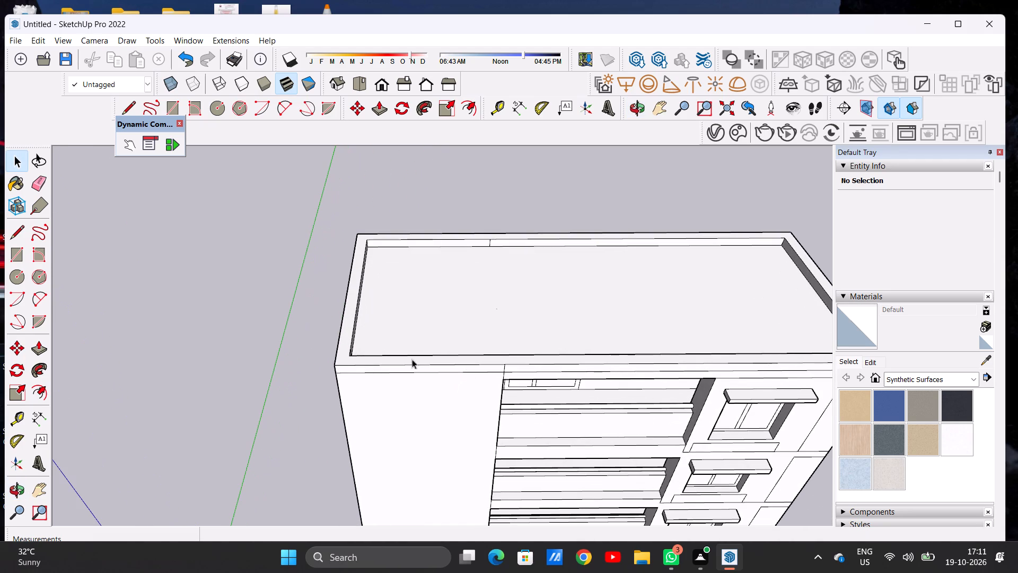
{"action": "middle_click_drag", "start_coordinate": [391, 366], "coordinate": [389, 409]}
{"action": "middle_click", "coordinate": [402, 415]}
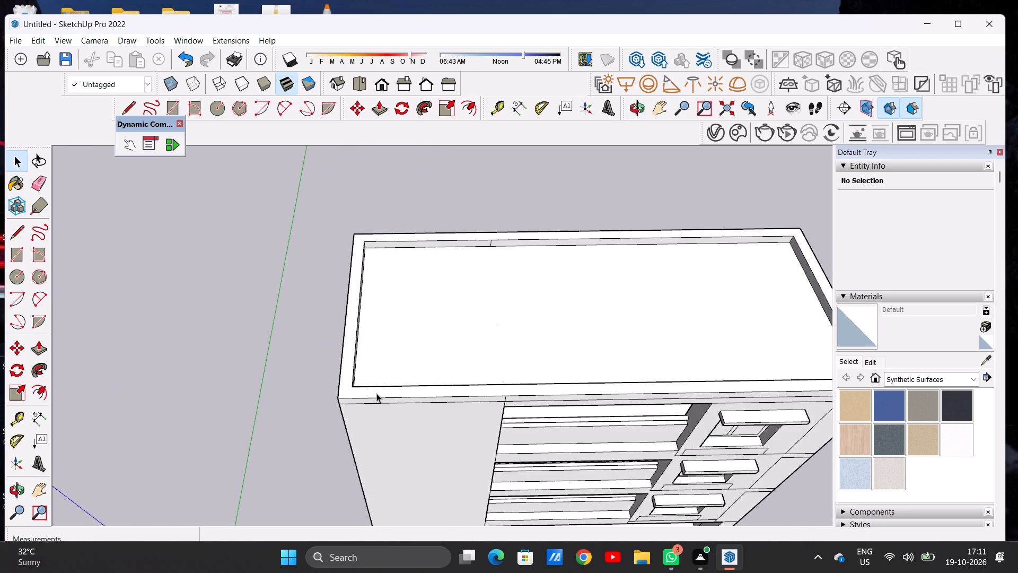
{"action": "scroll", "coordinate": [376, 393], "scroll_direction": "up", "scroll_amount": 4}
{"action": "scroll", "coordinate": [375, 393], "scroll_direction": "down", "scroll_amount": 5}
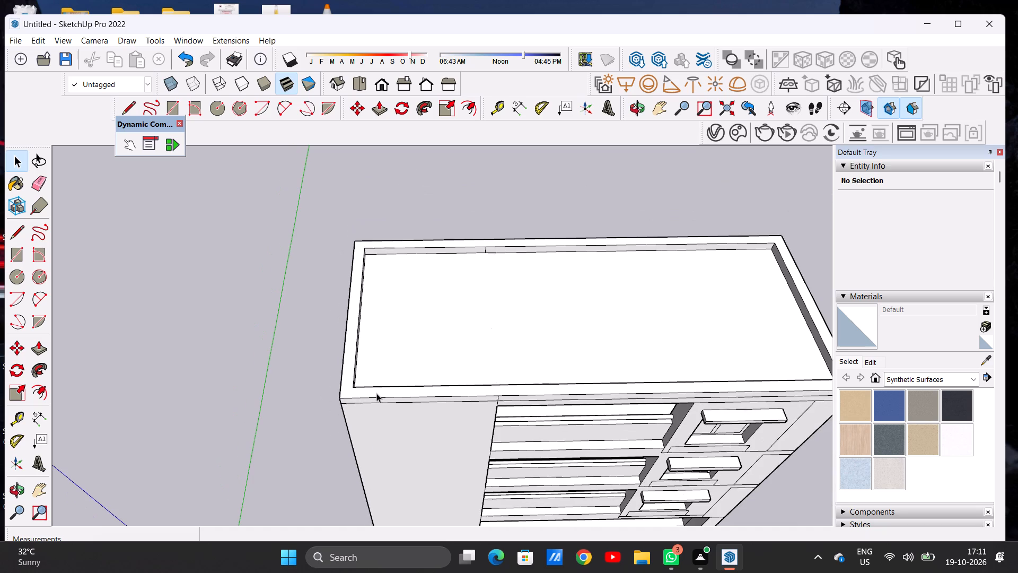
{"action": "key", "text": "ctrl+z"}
Draw a horizontal line across the blank-walled block's front, from the top-storey balcony opening's upper corner to the block's outer edge.
{"action": "scroll", "coordinate": [402, 352], "scroll_direction": "down", "scroll_amount": 5}
{"action": "middle_click_drag", "start_coordinate": [418, 394], "coordinate": [428, 289]}
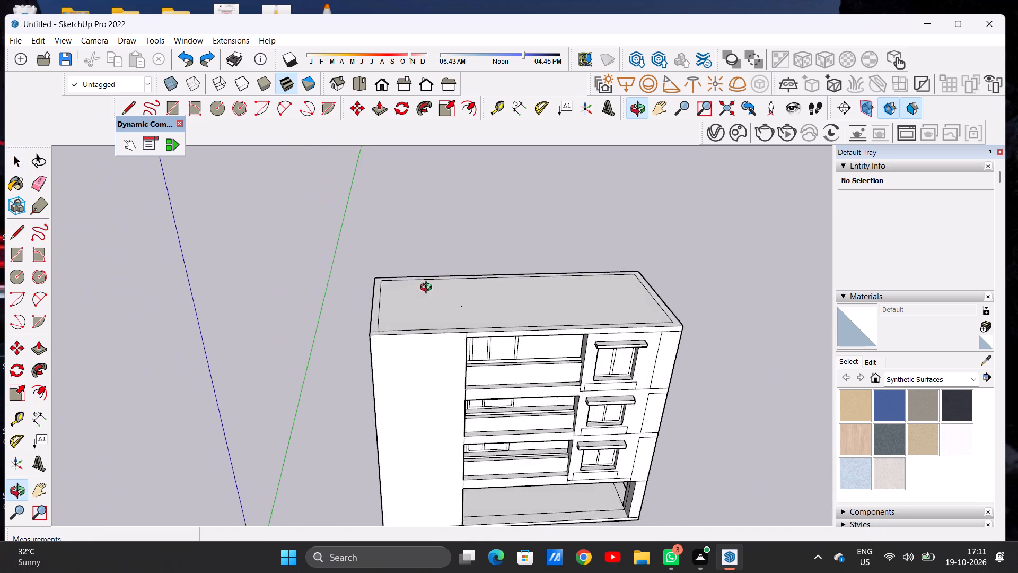
{"action": "middle_click_drag", "start_coordinate": [428, 289], "coordinate": [427, 249]}
{"action": "scroll", "coordinate": [486, 310], "scroll_direction": "up", "scroll_amount": 6}
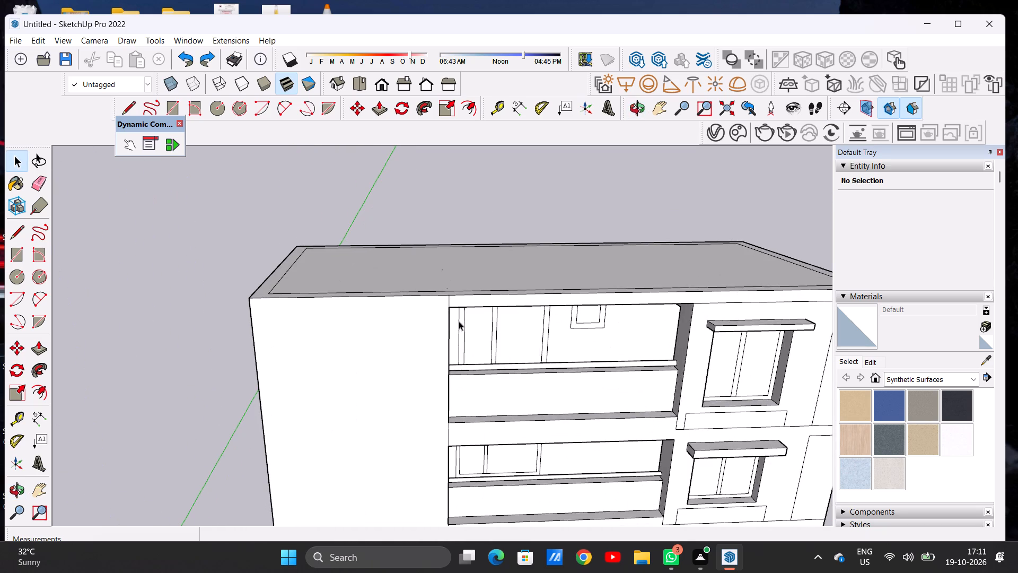
{"action": "key", "text": "l"}
{"action": "scroll", "coordinate": [451, 313], "scroll_direction": "up", "scroll_amount": 6}
{"action": "left_click", "coordinate": [447, 306]}
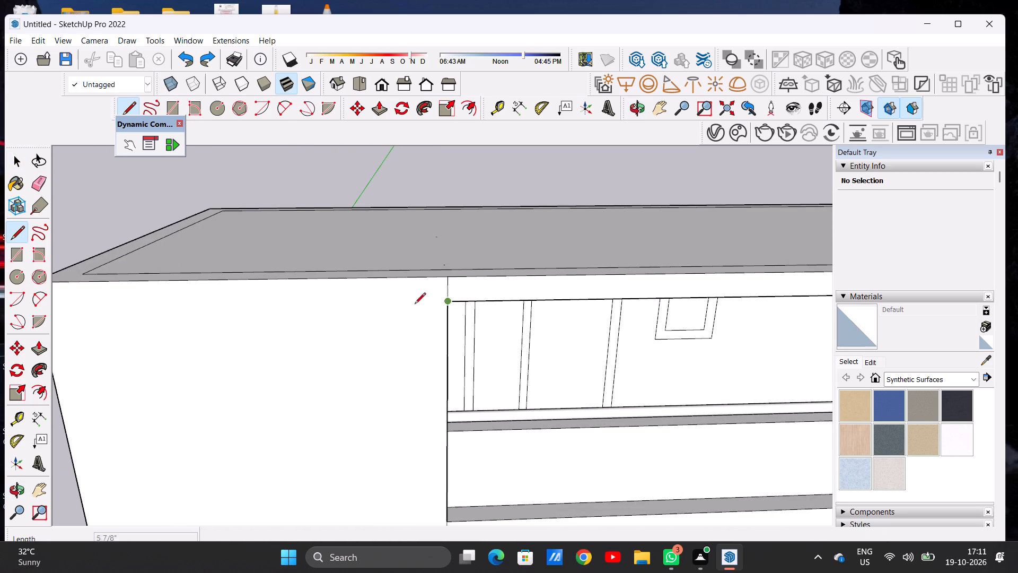
{"action": "scroll", "coordinate": [348, 298], "scroll_direction": "down", "scroll_amount": 9}
{"action": "scroll", "coordinate": [274, 301], "scroll_direction": "up", "scroll_amount": 6}
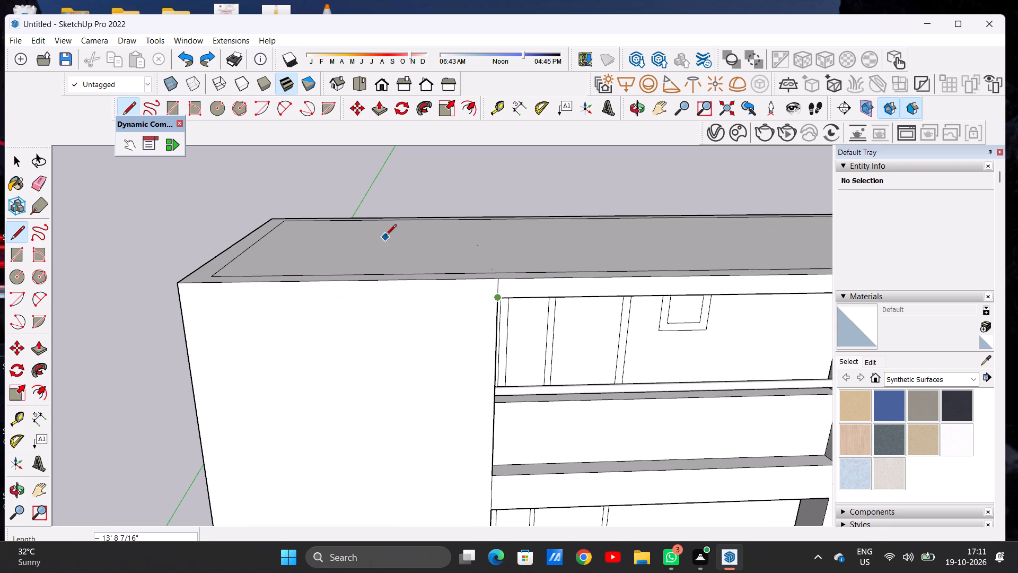
{"action": "left_click", "coordinate": [178, 304]}
{"action": "scroll", "coordinate": [254, 419], "scroll_direction": "down", "scroll_amount": 9}
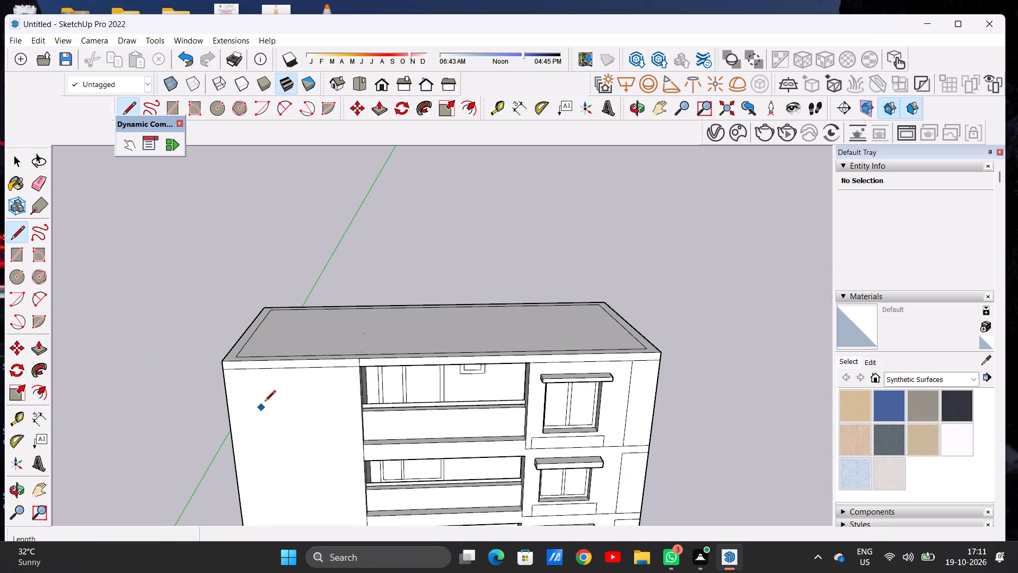
{"action": "key", "text": "space"}
Draw a line about 1' 3" long across the roof's front border strip near the blank-walled block's outer corner.
{"action": "scroll", "coordinate": [331, 343], "scroll_direction": "up", "scroll_amount": 5}
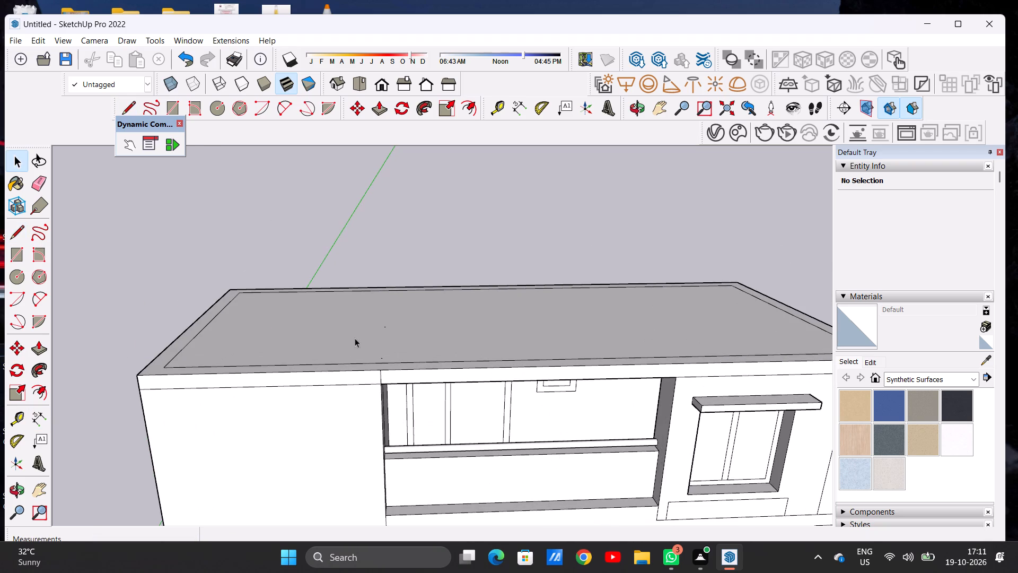
{"action": "middle_click_drag", "start_coordinate": [358, 337], "coordinate": [353, 433]}
{"action": "scroll", "coordinate": [443, 349], "scroll_direction": "down", "scroll_amount": 8}
{"action": "scroll", "coordinate": [341, 381], "scroll_direction": "up", "scroll_amount": 9}
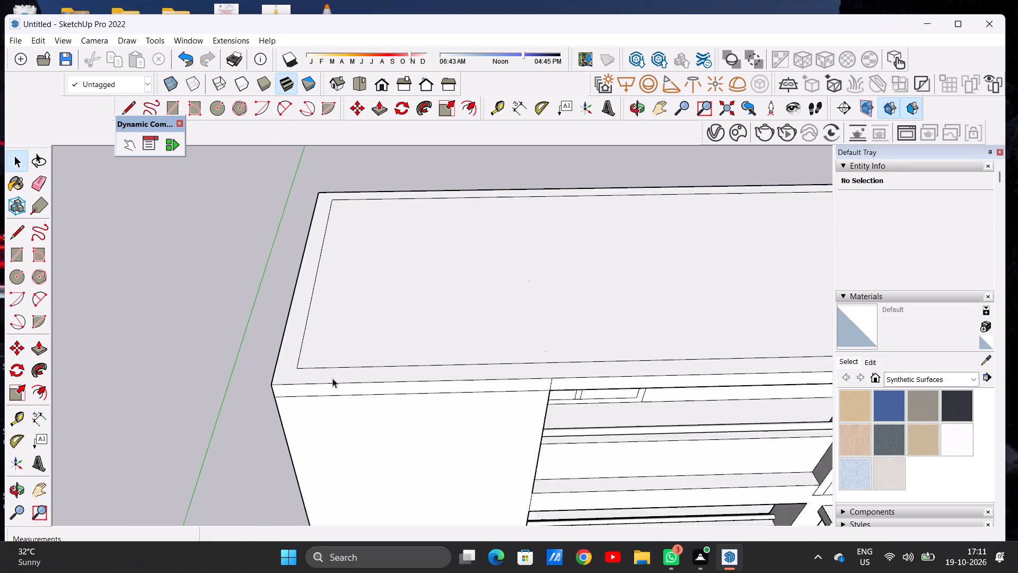
{"action": "scroll", "coordinate": [332, 378], "scroll_direction": "up", "scroll_amount": 4}
{"action": "key", "text": "l"}
{"action": "scroll", "coordinate": [332, 378], "scroll_direction": "up", "scroll_amount": 7}
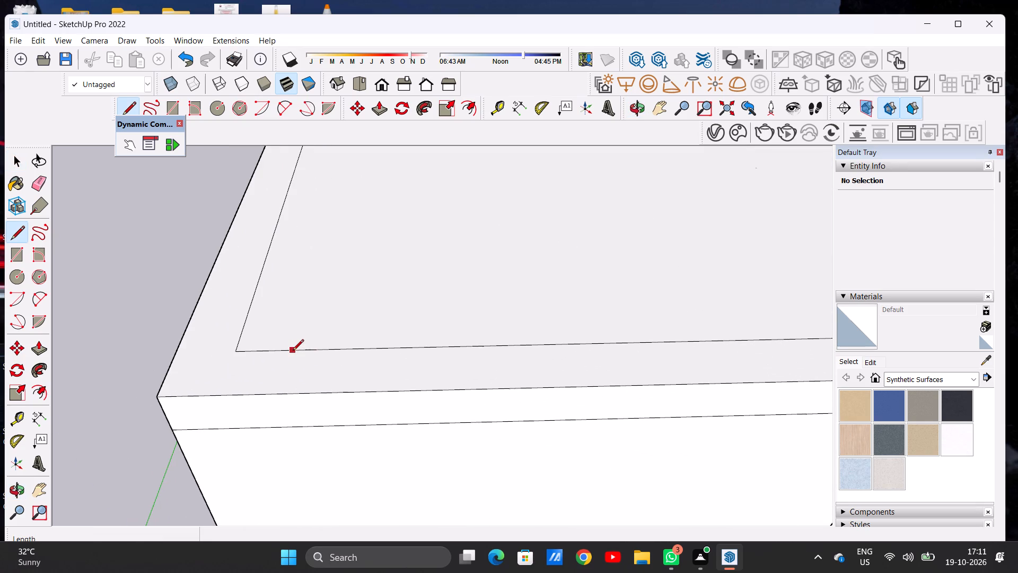
{"action": "left_click", "coordinate": [293, 351]}
{"action": "left_click", "coordinate": [281, 393]}
{"action": "key", "text": "space"}
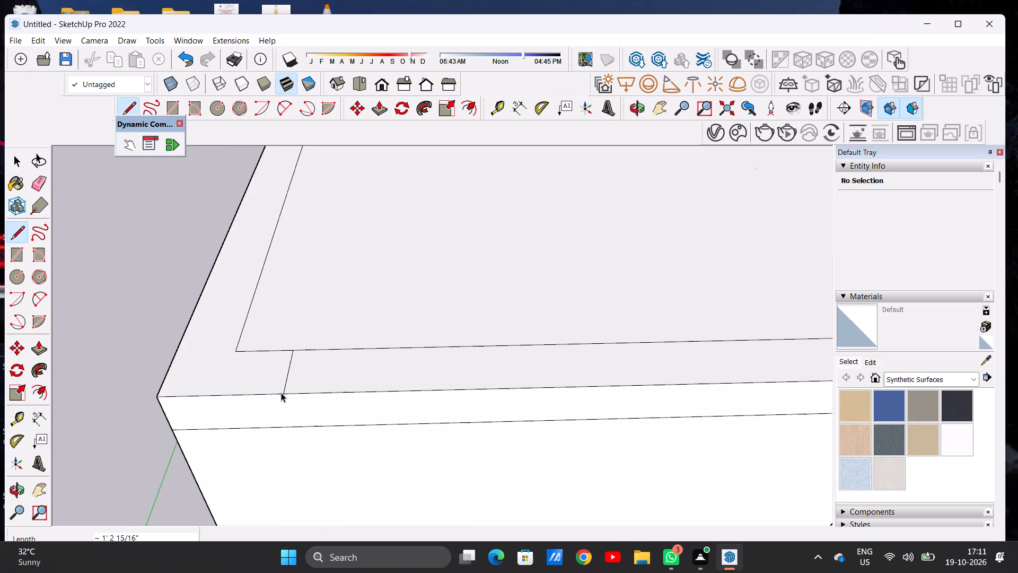
Draw a second line about 1' 3" long across the roof's front border strip, slightly farther from the blank-walled block's outer corner.
{"action": "scroll", "coordinate": [299, 409], "scroll_direction": "down", "scroll_amount": 7}
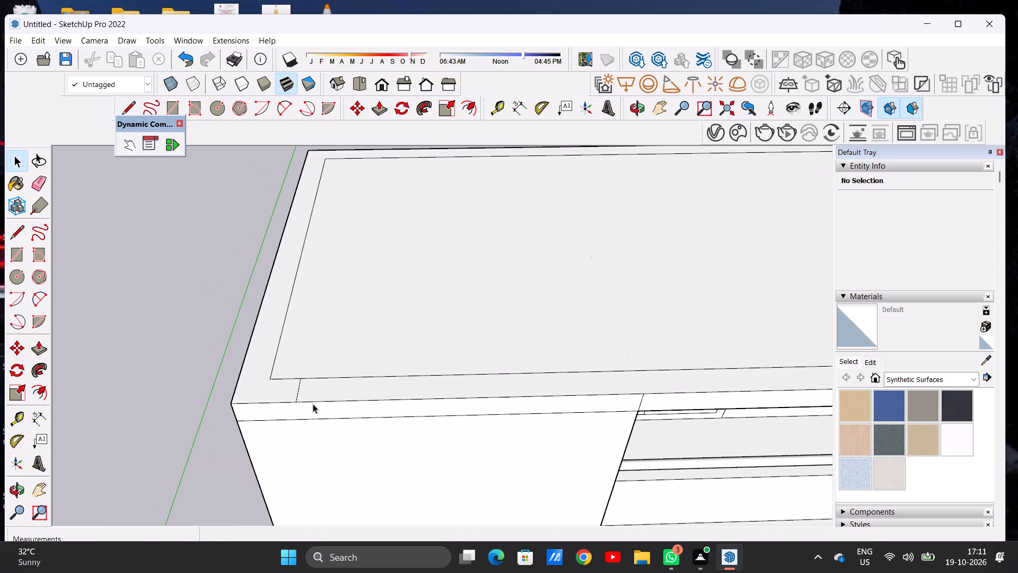
{"action": "scroll", "coordinate": [287, 395], "scroll_direction": "down", "scroll_amount": 4}
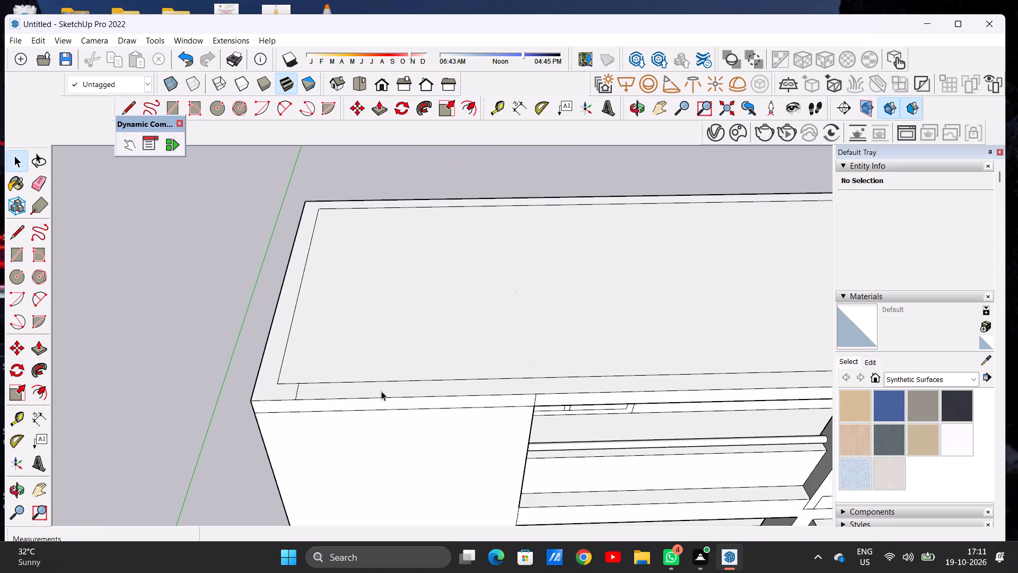
{"action": "scroll", "coordinate": [392, 391], "scroll_direction": "up", "scroll_amount": 3}
{"action": "key", "text": "l"}
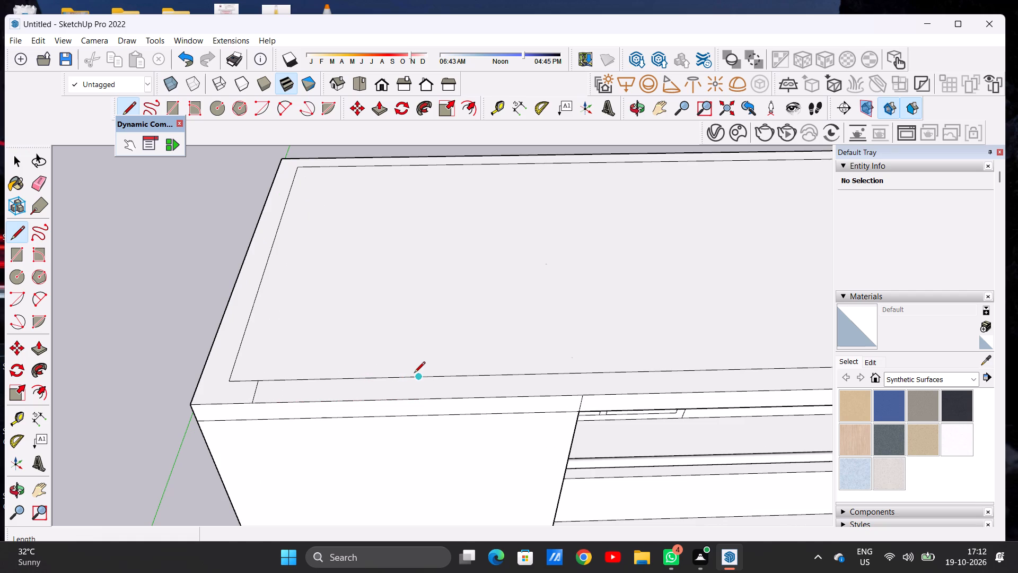
{"action": "key", "text": "space"}
{"action": "key", "text": "l"}
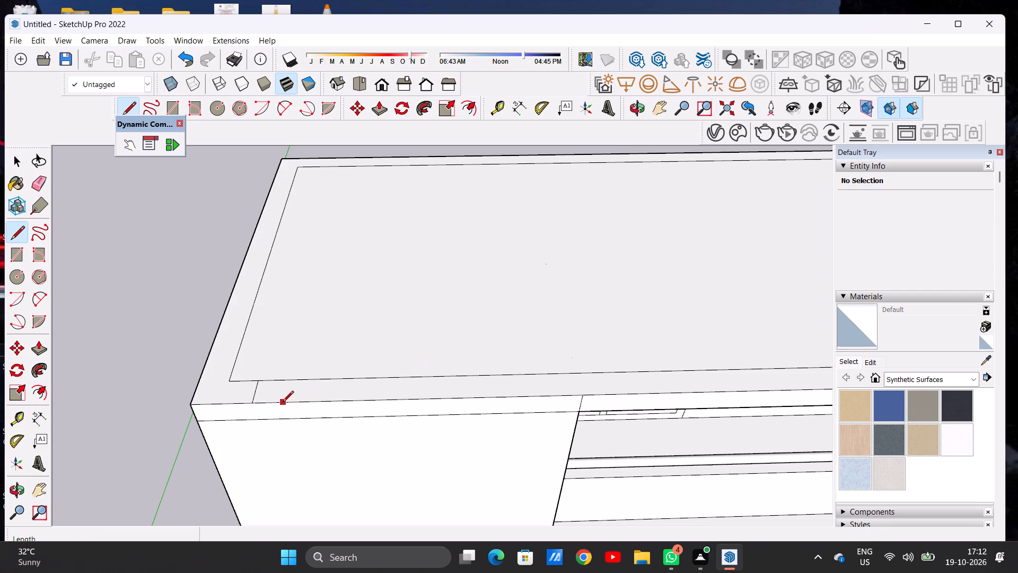
{"action": "left_click", "coordinate": [283, 403]}
{"action": "left_click", "coordinate": [291, 380]}
{"action": "key", "text": "space"}
Erase the cross line nearest the blank-walled block's outer corner from the roof's front border strip.
{"action": "type", "text": "E"}
{"action": "left_click_drag", "start_coordinate": [266, 391], "coordinate": [250, 397]}
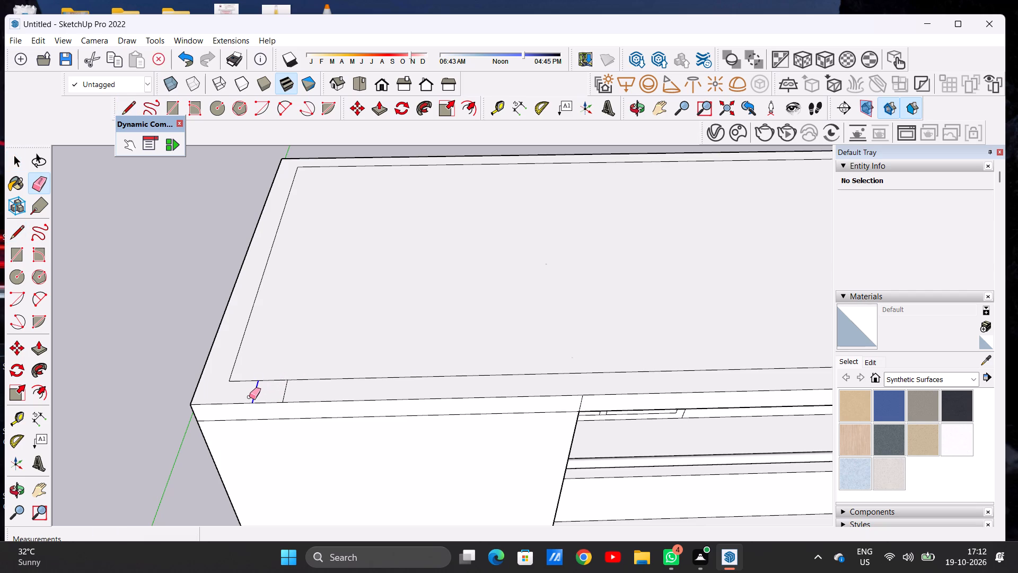
{"action": "key", "text": "space"}
Draw two closely spaced cross lines, about 1' 3" long, on the front border strip above the blank-walled block, toward the balcony side.
{"action": "scroll", "coordinate": [335, 388], "scroll_direction": "down", "scroll_amount": 9}
{"action": "scroll", "coordinate": [311, 388], "scroll_direction": "up", "scroll_amount": 7}
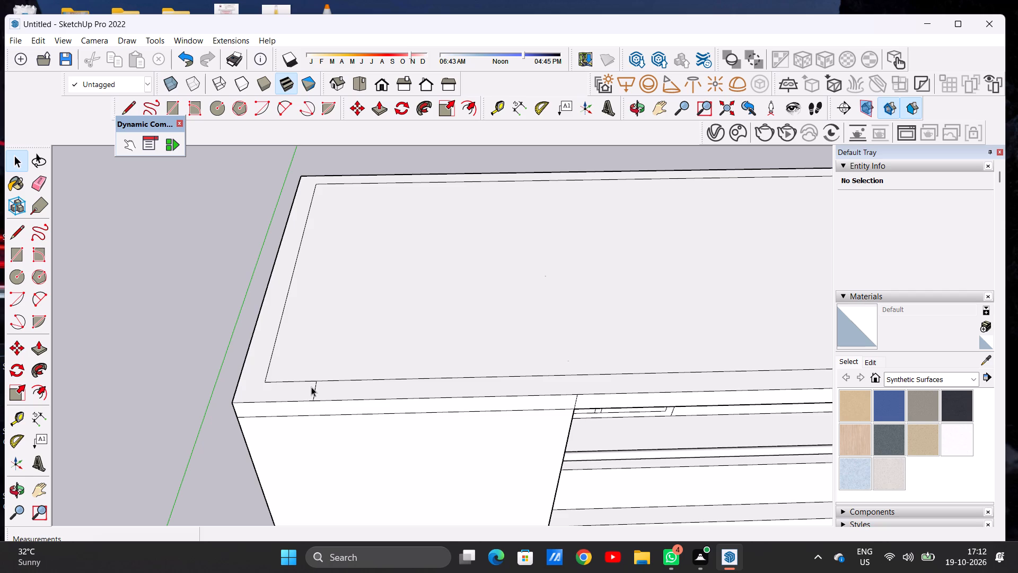
{"action": "scroll", "coordinate": [265, 408], "scroll_direction": "down", "scroll_amount": 15}
{"action": "scroll", "coordinate": [441, 360], "scroll_direction": "up", "scroll_amount": 6}
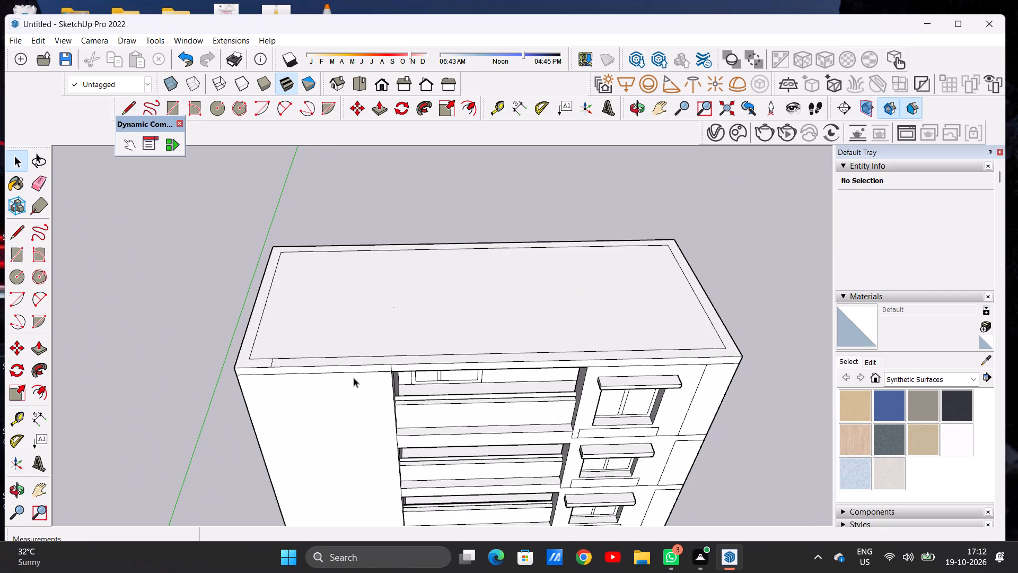
{"action": "scroll", "coordinate": [283, 372], "scroll_direction": "up", "scroll_amount": 5}
{"action": "middle_click_drag", "start_coordinate": [401, 313], "coordinate": [414, 353]}
{"action": "scroll", "coordinate": [395, 419], "scroll_direction": "up", "scroll_amount": 3}
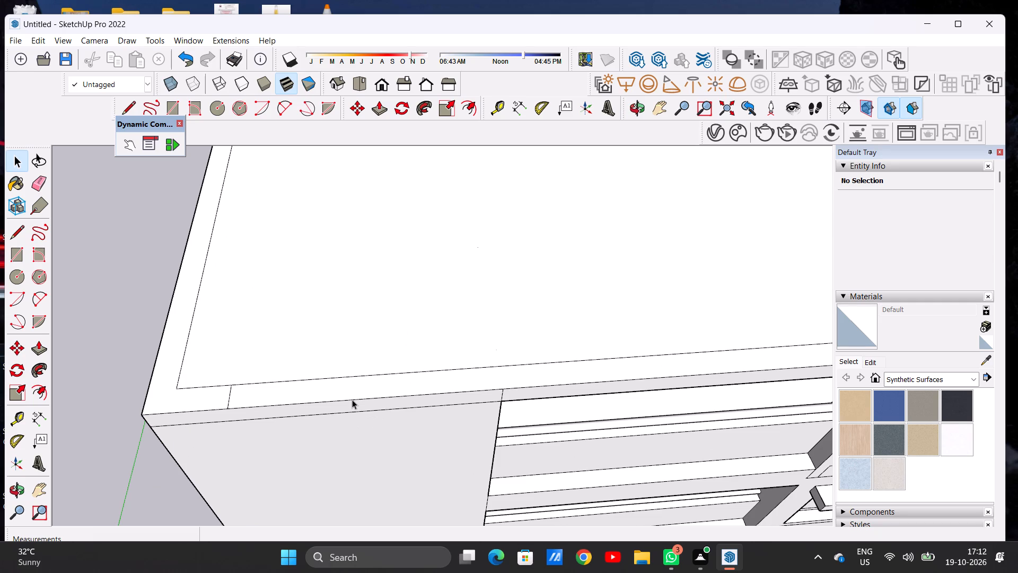
{"action": "key", "text": "l"}
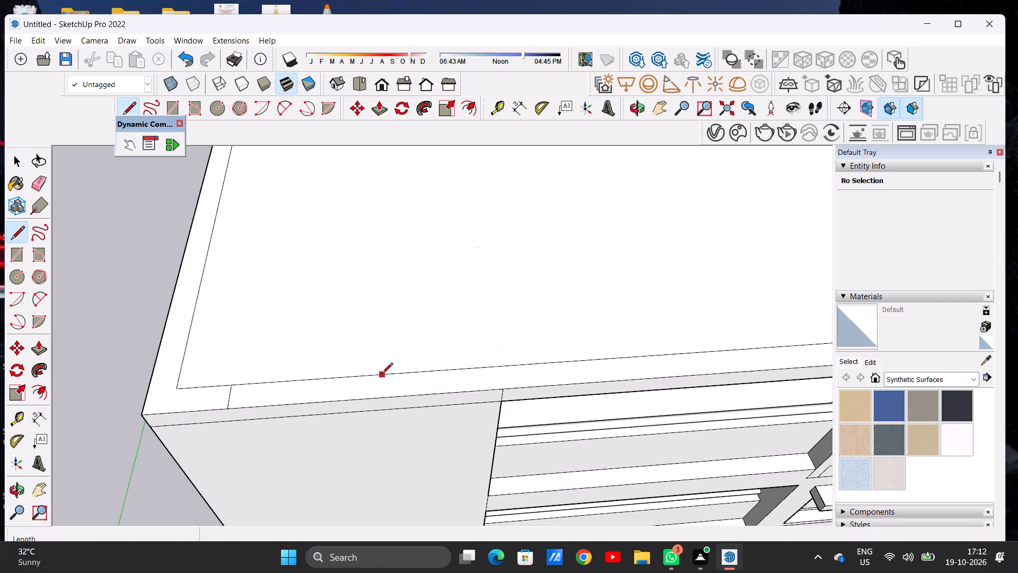
{"action": "left_click", "coordinate": [407, 371]}
{"action": "left_click", "coordinate": [411, 392]}
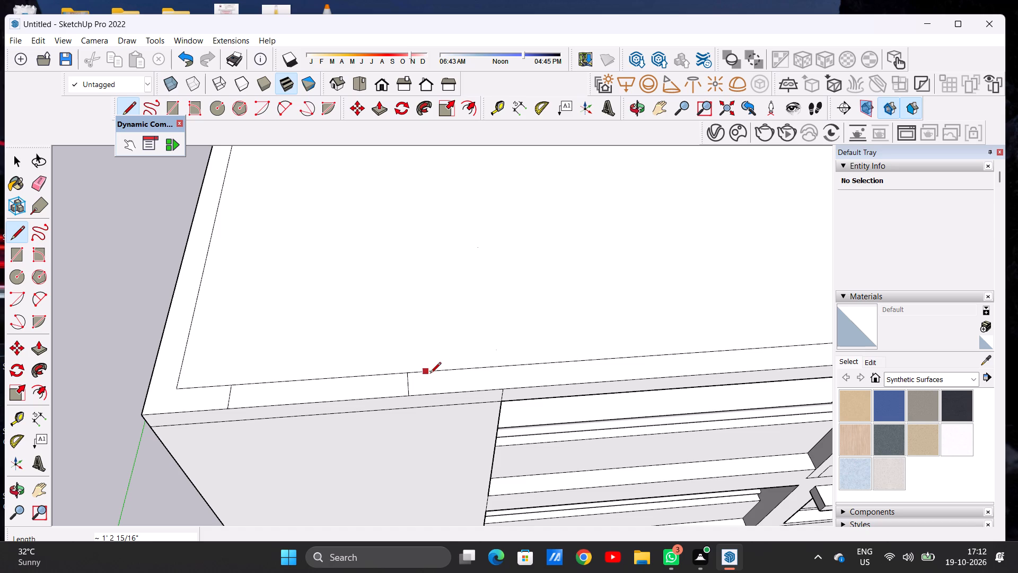
{"action": "left_click", "coordinate": [431, 371]}
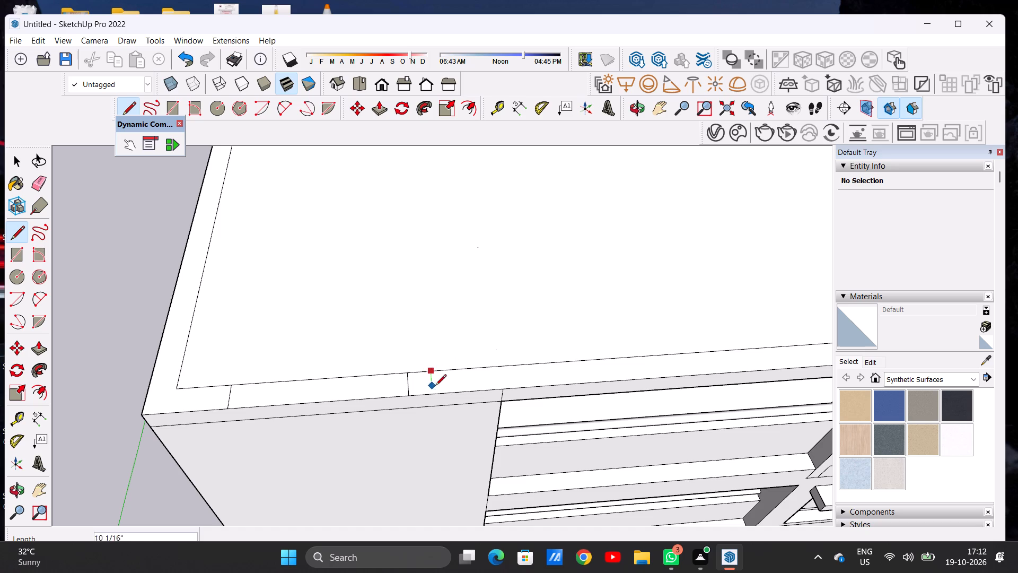
{"action": "left_click", "coordinate": [436, 395]}
{"action": "key", "text": "space"}
Move the small rectangle between the two closely spaced cross lines about 2' 4" along the front border strip toward the balcony.
{"action": "scroll", "coordinate": [397, 383], "scroll_direction": "down", "scroll_amount": 11}
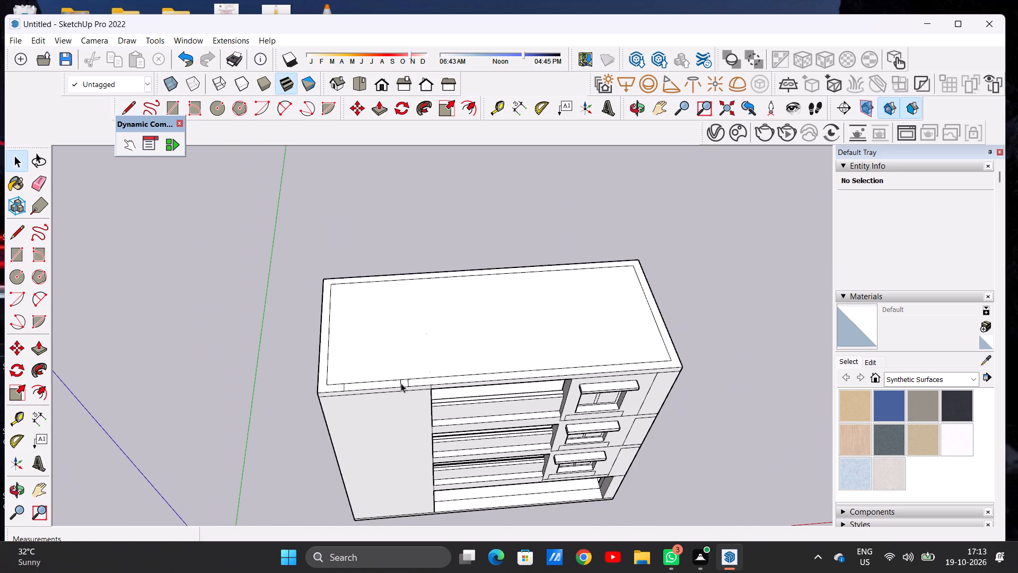
{"action": "scroll", "coordinate": [401, 383], "scroll_direction": "down", "scroll_amount": 2}
{"action": "scroll", "coordinate": [457, 398], "scroll_direction": "down", "scroll_amount": 6}
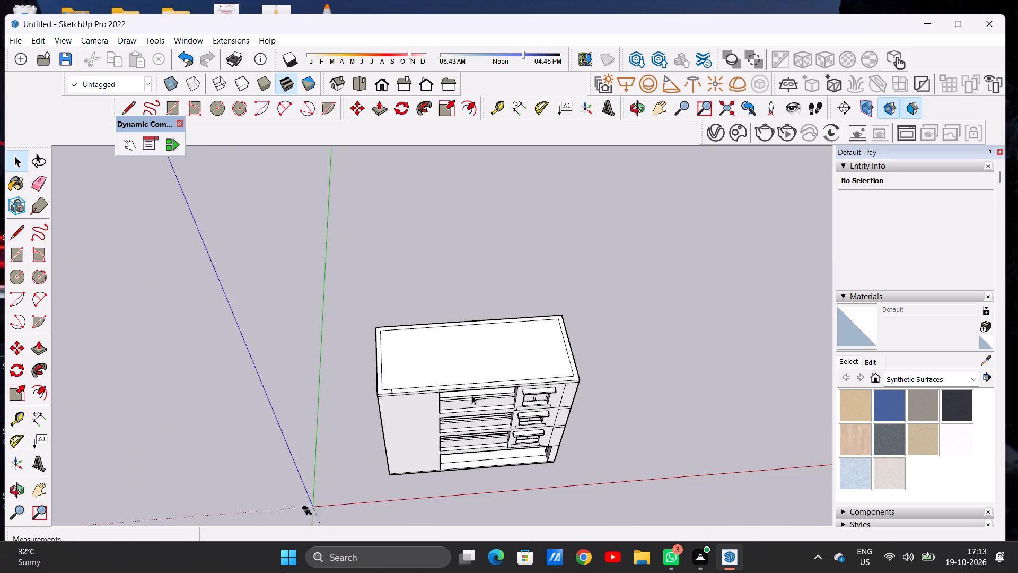
{"action": "middle_click_drag", "start_coordinate": [494, 399], "coordinate": [460, 381]}
{"action": "scroll", "coordinate": [403, 378], "scroll_direction": "up", "scroll_amount": 7}
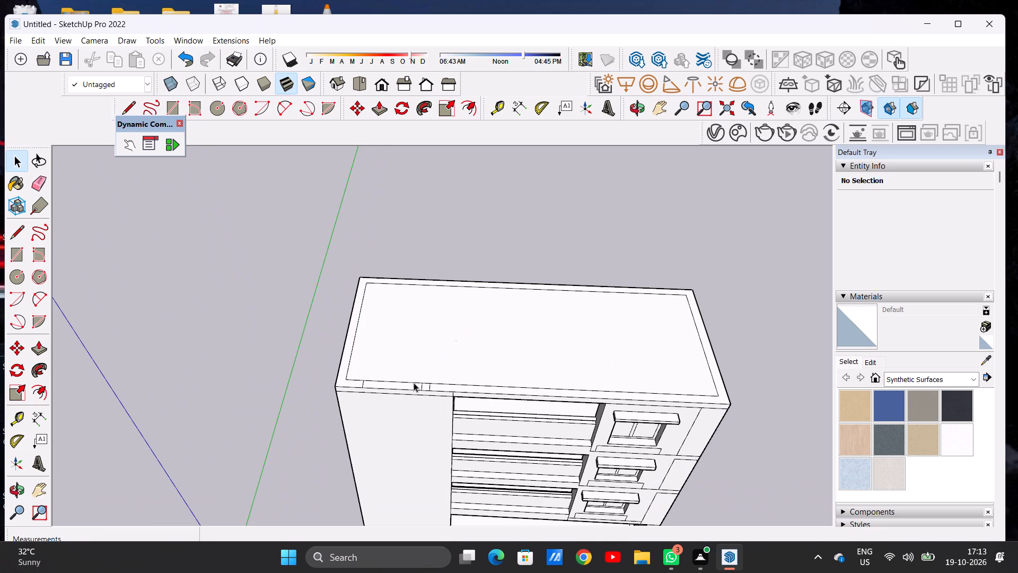
{"action": "scroll", "coordinate": [410, 402], "scroll_direction": "down", "scroll_amount": 3}
{"action": "scroll", "coordinate": [414, 397], "scroll_direction": "up", "scroll_amount": 9}
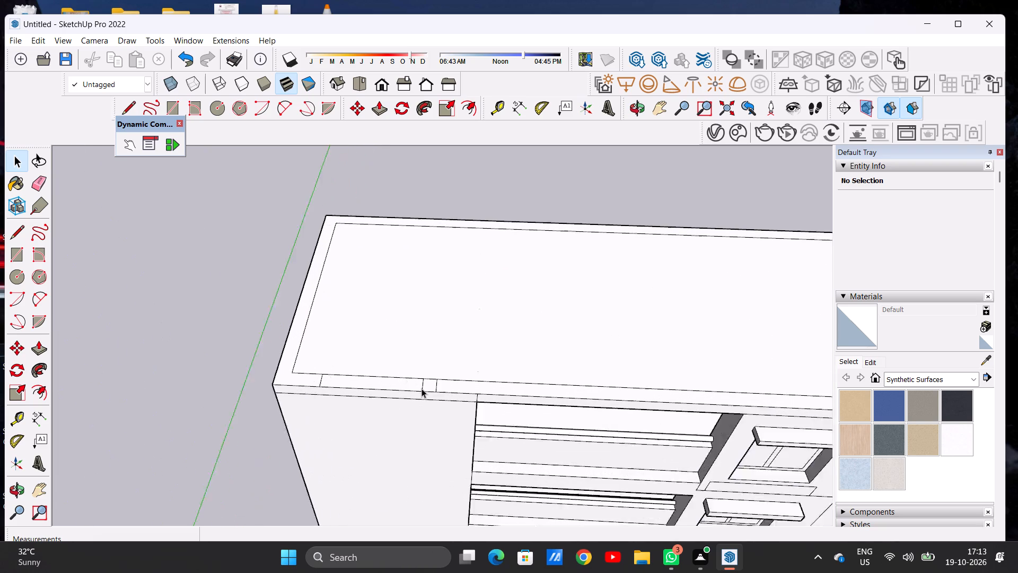
{"action": "scroll", "coordinate": [422, 388], "scroll_direction": "up", "scroll_amount": 2}
{"action": "double_click", "coordinate": [432, 387]}
{"action": "key", "text": "m"}
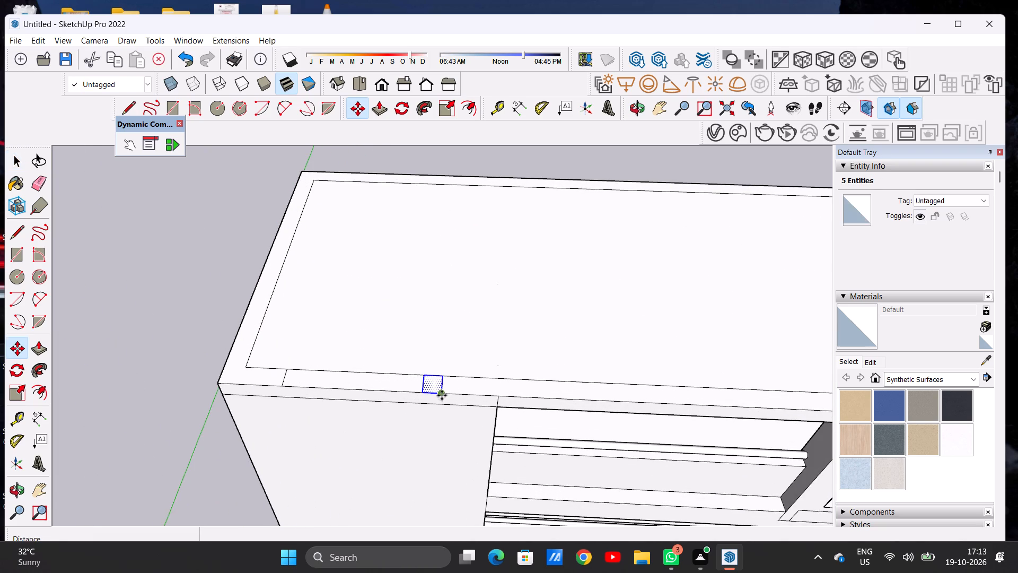
{"action": "left_click", "coordinate": [441, 393]}
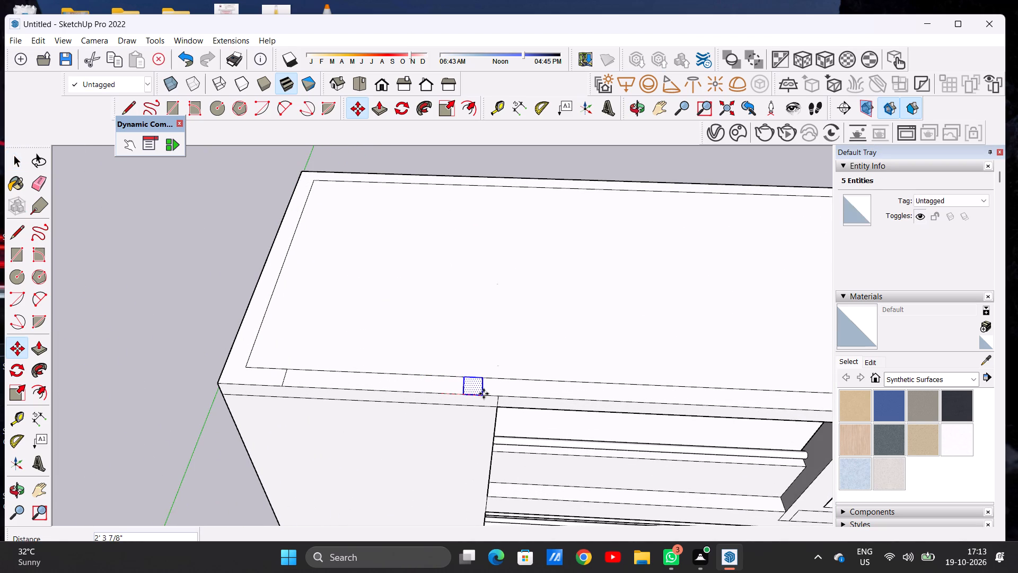
{"action": "left_click", "coordinate": [484, 394]}
{"action": "key", "text": "space"}
{"action": "left_click", "coordinate": [196, 296]}
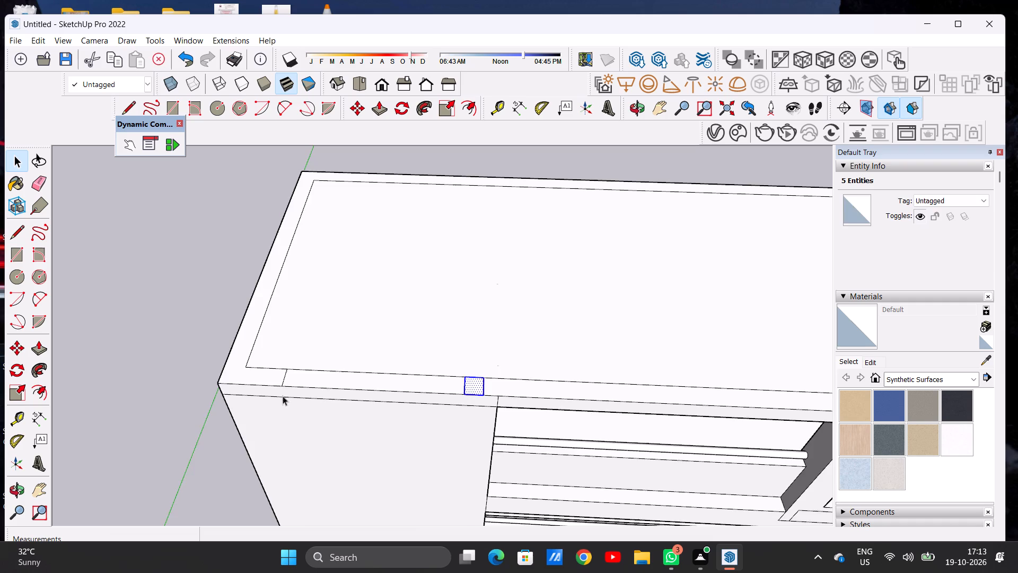
Draw two lines about 1' 3" long across the roof's front border strip, one in line with the balcony-side wall edge, one above the window.
{"action": "scroll", "coordinate": [289, 395], "scroll_direction": "down", "scroll_amount": 14}
{"action": "middle_click_drag", "start_coordinate": [367, 381], "coordinate": [399, 357]}
{"action": "scroll", "coordinate": [389, 376], "scroll_direction": "up", "scroll_amount": 7}
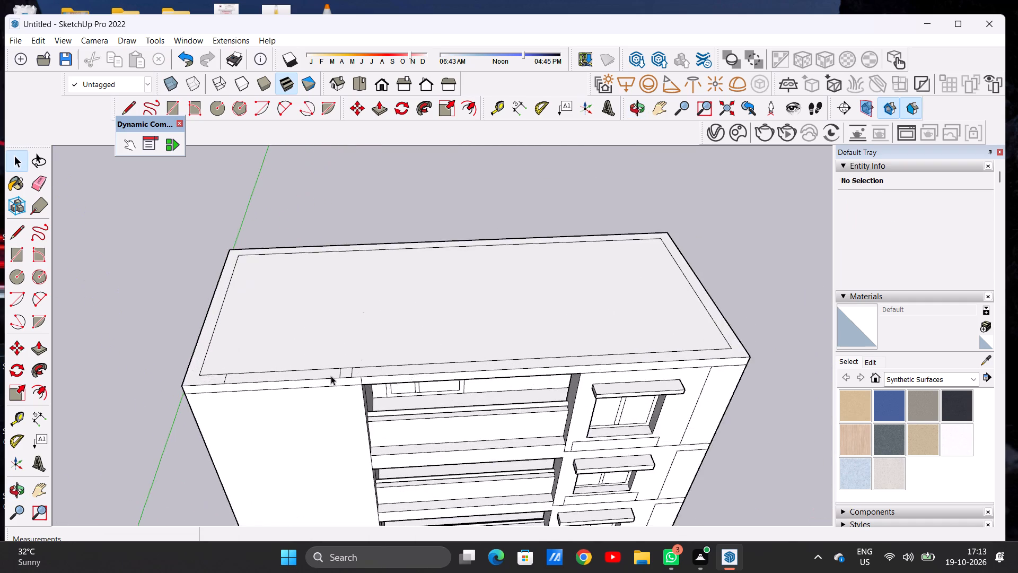
{"action": "scroll", "coordinate": [331, 376], "scroll_direction": "up", "scroll_amount": 5}
{"action": "scroll", "coordinate": [656, 364], "scroll_direction": "down", "scroll_amount": 14}
{"action": "scroll", "coordinate": [680, 367], "scroll_direction": "up", "scroll_amount": 6}
{"action": "middle_click_drag", "start_coordinate": [630, 367], "coordinate": [594, 415]}
{"action": "scroll", "coordinate": [610, 405], "scroll_direction": "up", "scroll_amount": 1}
{"action": "scroll", "coordinate": [610, 405], "scroll_direction": "down", "scroll_amount": 1}
{"action": "scroll", "coordinate": [610, 405], "scroll_direction": "up", "scroll_amount": 5}
{"action": "scroll", "coordinate": [446, 378], "scroll_direction": "down", "scroll_amount": 5}
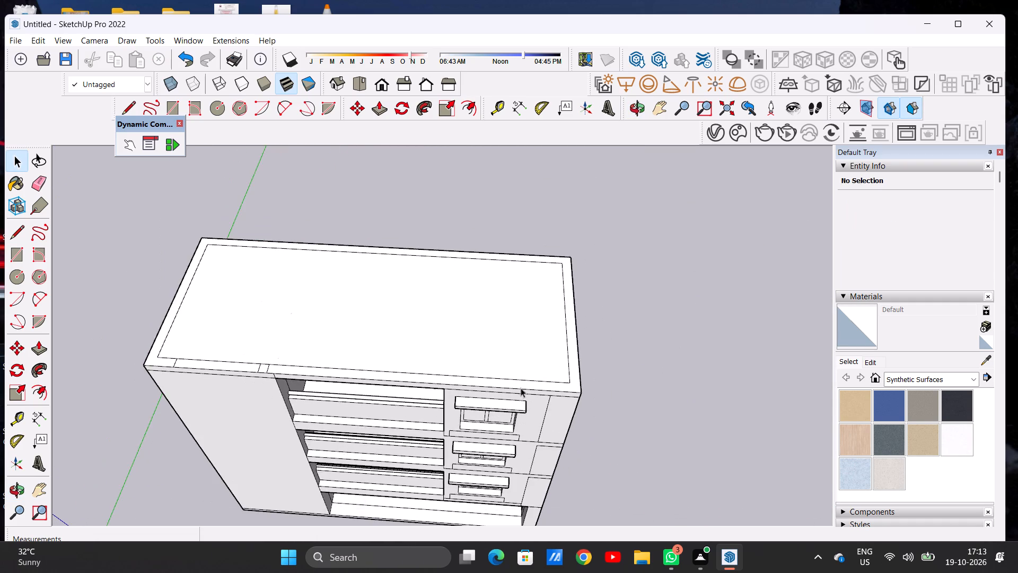
{"action": "scroll", "coordinate": [565, 378], "scroll_direction": "up", "scroll_amount": 6}
{"action": "scroll", "coordinate": [513, 420], "scroll_direction": "up", "scroll_amount": 3}
{"action": "middle_click_drag", "start_coordinate": [524, 407], "coordinate": [538, 420]}
{"action": "scroll", "coordinate": [575, 341], "scroll_direction": "down", "scroll_amount": 4}
{"action": "scroll", "coordinate": [518, 386], "scroll_direction": "up", "scroll_amount": 3}
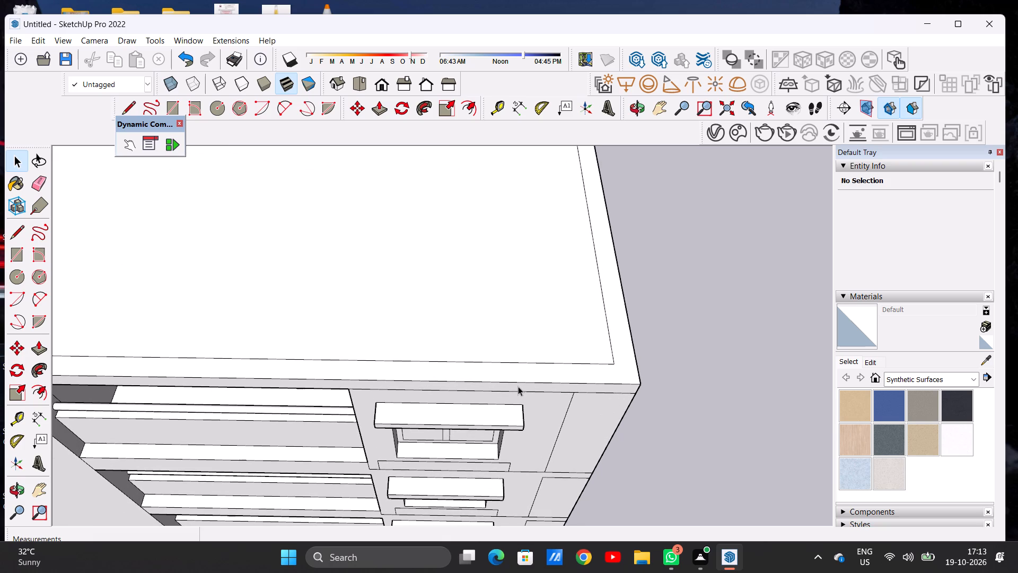
{"action": "scroll", "coordinate": [440, 379], "scroll_direction": "down", "scroll_amount": 6}
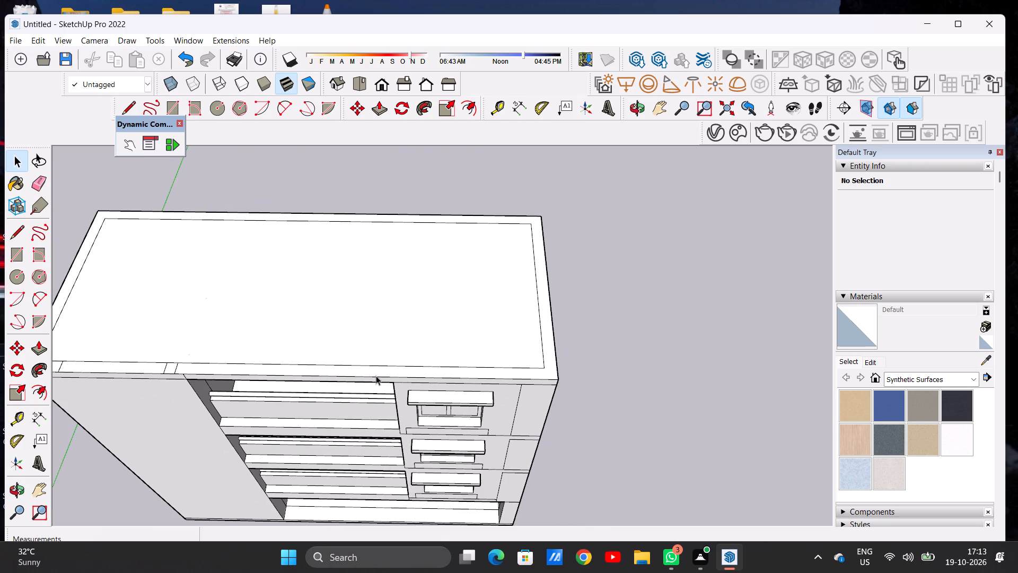
{"action": "scroll", "coordinate": [396, 372], "scroll_direction": "up", "scroll_amount": 5}
{"action": "key", "text": "l"}
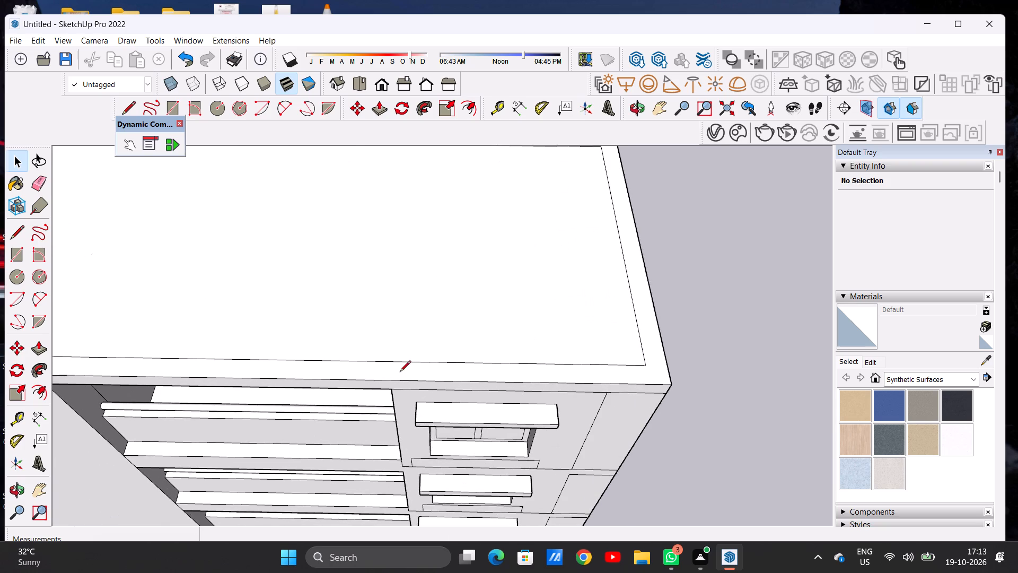
{"action": "scroll", "coordinate": [402, 372], "scroll_direction": "up", "scroll_amount": 5}
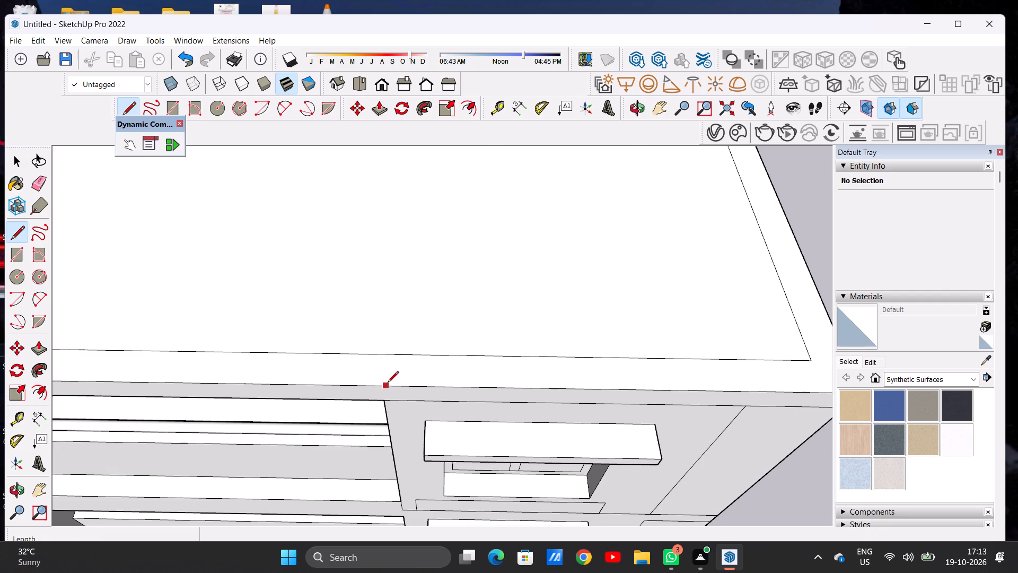
{"action": "left_click", "coordinate": [388, 383]}
{"action": "left_click", "coordinate": [389, 352]}
{"action": "left_click", "coordinate": [547, 354]}
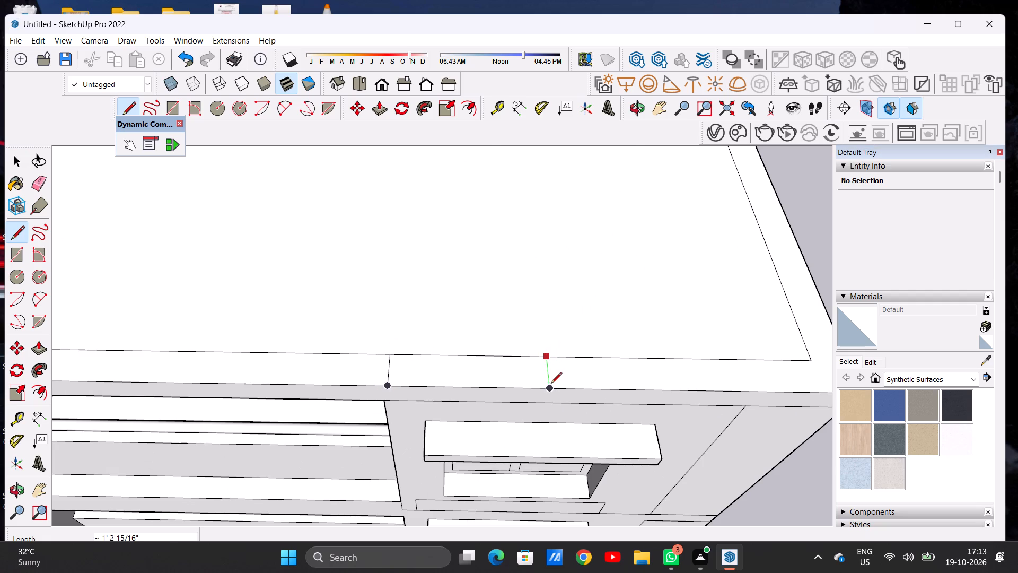
{"action": "left_click", "coordinate": [551, 385]}
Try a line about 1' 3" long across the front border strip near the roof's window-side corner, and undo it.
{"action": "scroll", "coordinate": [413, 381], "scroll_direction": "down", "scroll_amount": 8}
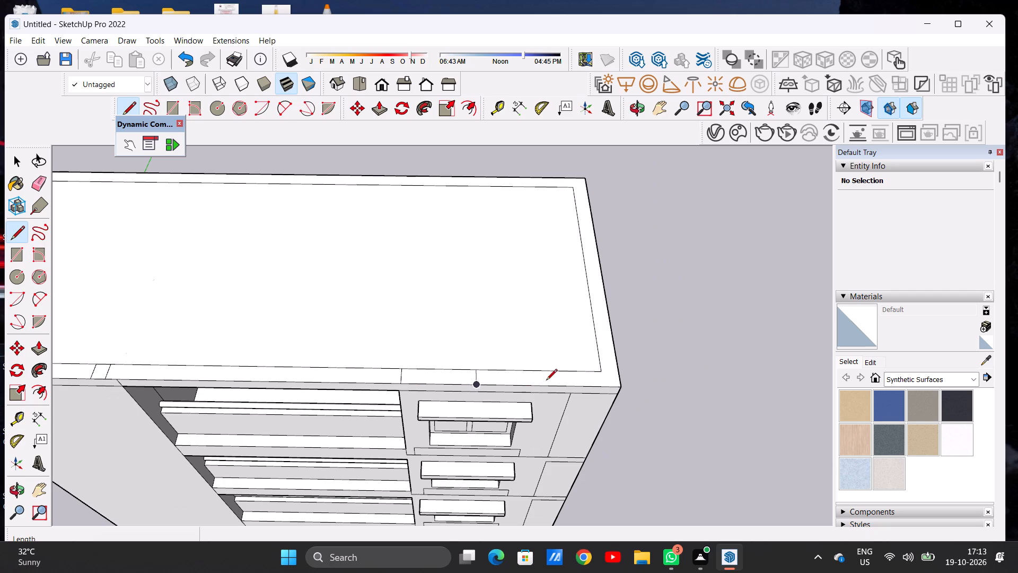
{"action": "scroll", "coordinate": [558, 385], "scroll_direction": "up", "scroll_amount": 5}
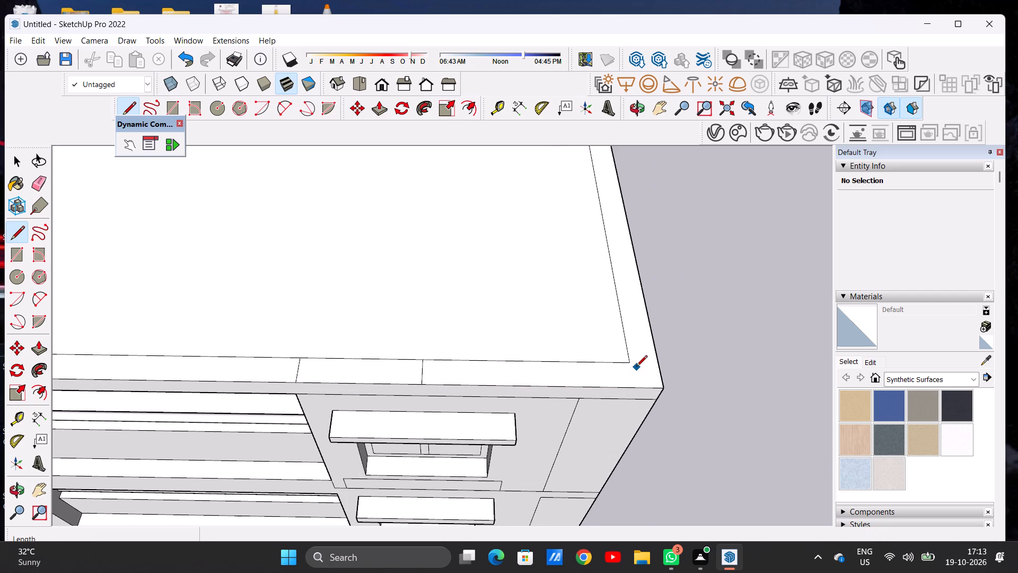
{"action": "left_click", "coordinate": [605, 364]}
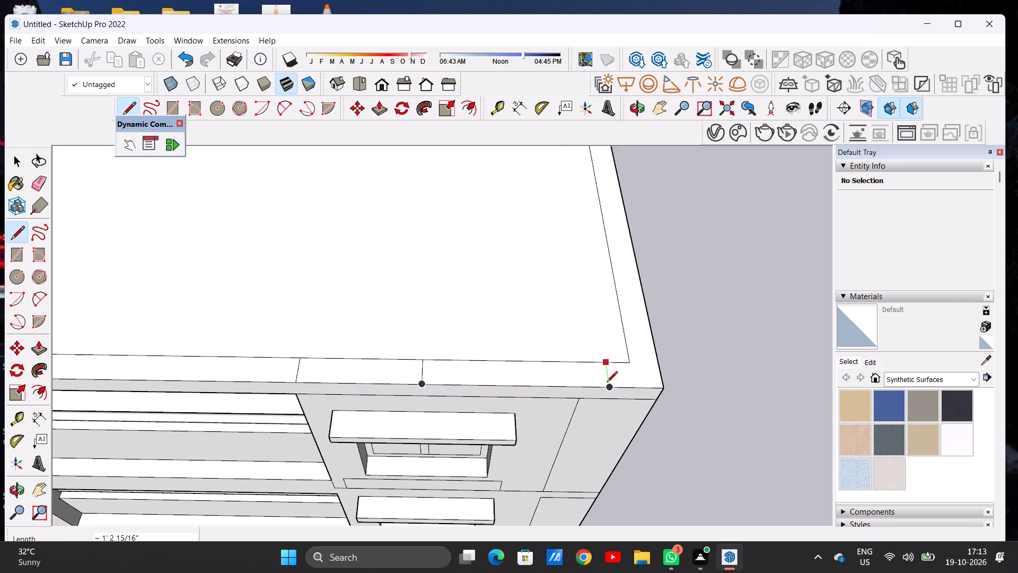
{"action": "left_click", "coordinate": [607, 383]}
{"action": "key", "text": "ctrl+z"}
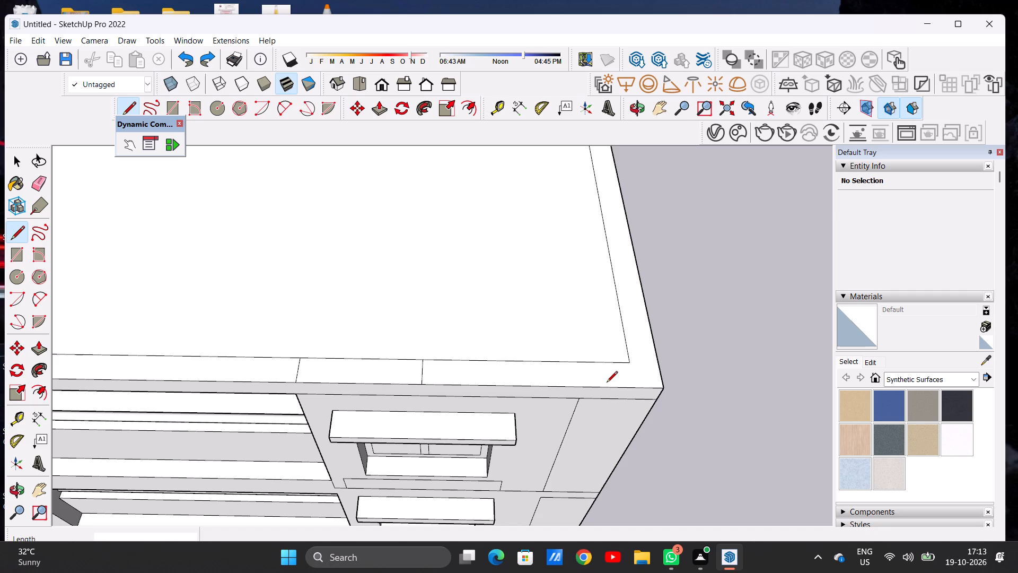
Draw a line across the roof's front border strip near the window-side corner, roughly above the vertical wall line beside the window.
{"action": "key", "text": "l"}
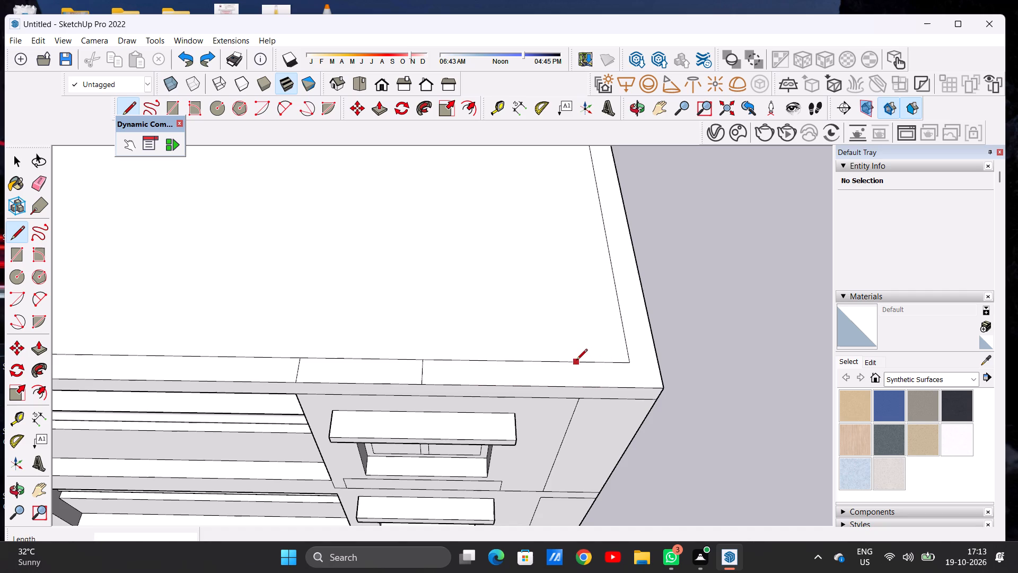
{"action": "left_click", "coordinate": [576, 361]}
{"action": "left_click", "coordinate": [580, 385]}
{"action": "key", "text": "space"}
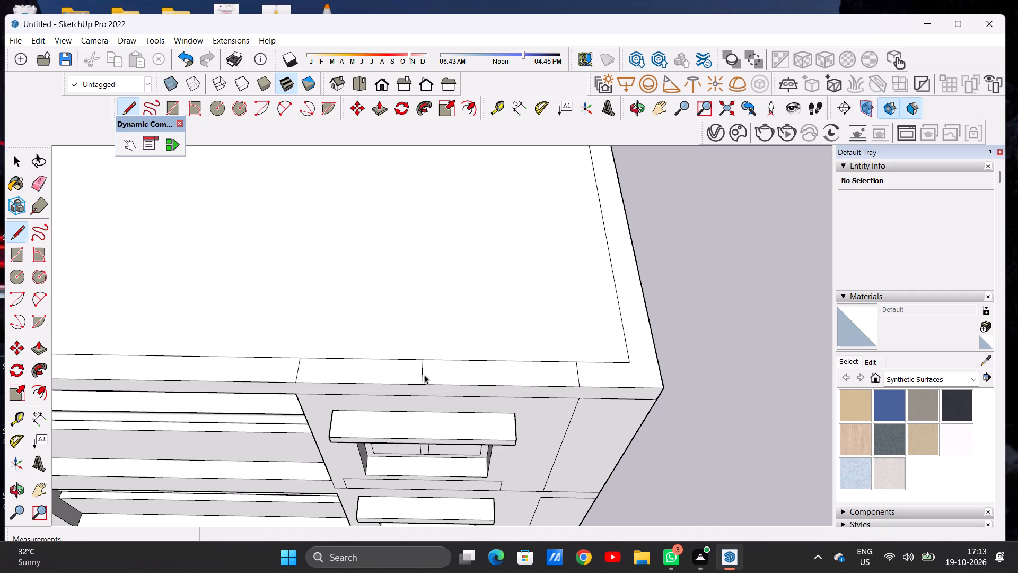
Push/Pull the border face running around the roof's sides and back, including both front corner returns, up 6'.
{"action": "scroll", "coordinate": [424, 375], "scroll_direction": "down", "scroll_amount": 9}
{"action": "scroll", "coordinate": [544, 357], "scroll_direction": "down", "scroll_amount": 12}
{"action": "scroll", "coordinate": [420, 362], "scroll_direction": "up", "scroll_amount": 8}
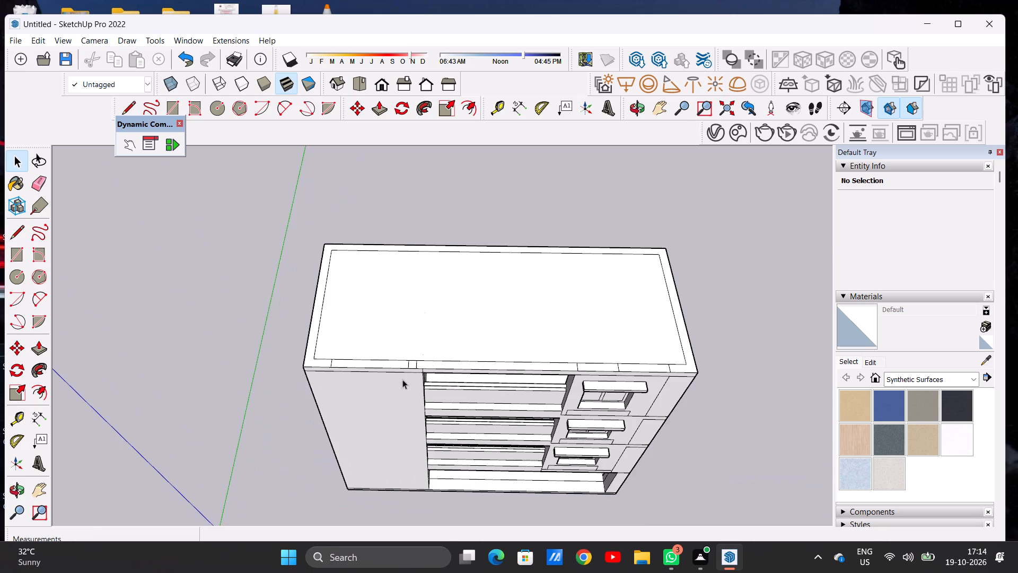
{"action": "middle_click_drag", "start_coordinate": [396, 388], "coordinate": [392, 348]}
{"action": "scroll", "coordinate": [706, 312], "scroll_direction": "up", "scroll_amount": 3}
{"action": "key", "text": "p"}
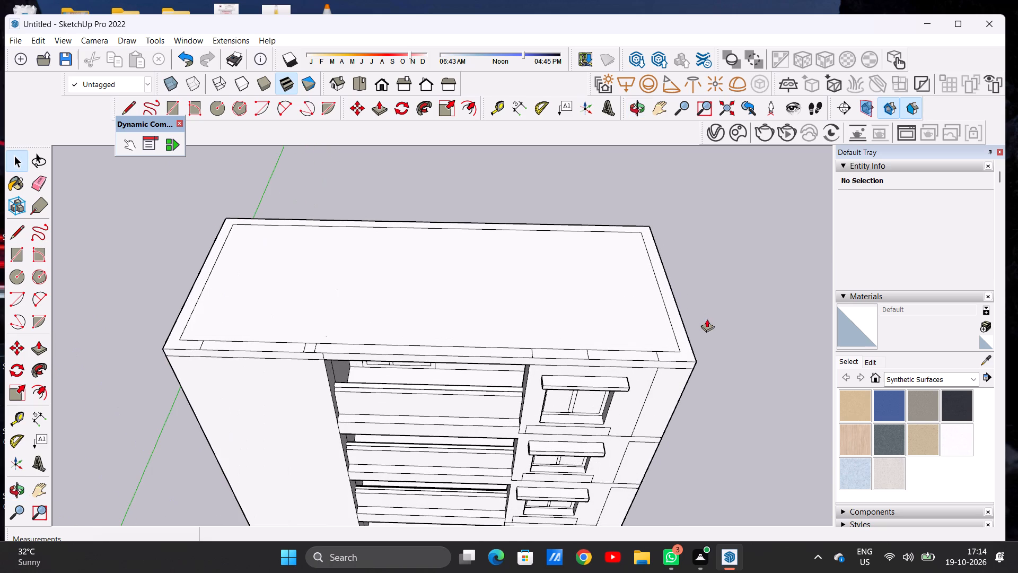
{"action": "scroll", "coordinate": [697, 345], "scroll_direction": "up", "scroll_amount": 5}
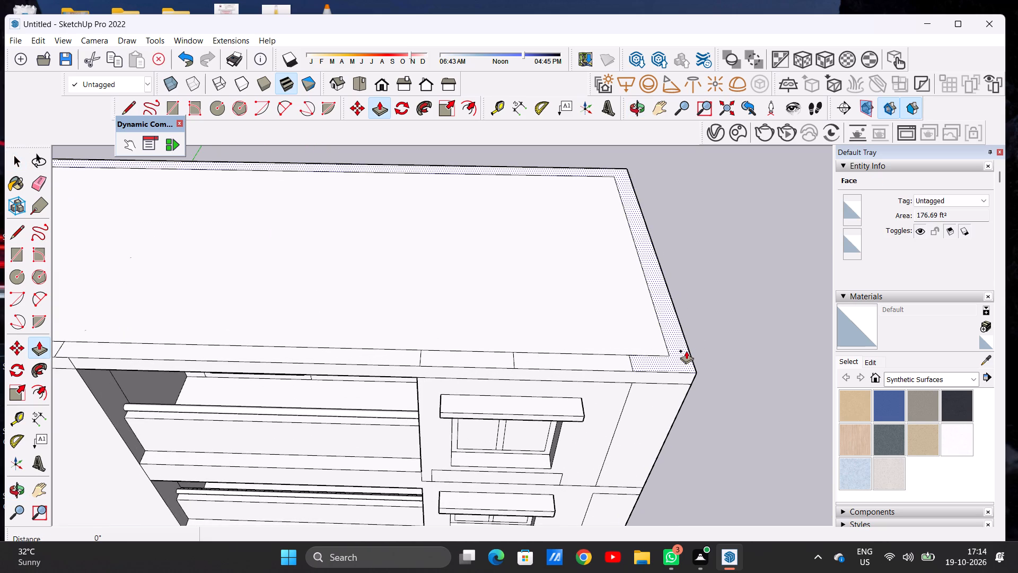
{"action": "left_click", "coordinate": [686, 351]}
{"action": "scroll", "coordinate": [684, 298], "scroll_direction": "down", "scroll_amount": 7}
{"action": "middle_click_drag", "start_coordinate": [705, 297], "coordinate": [703, 293]}
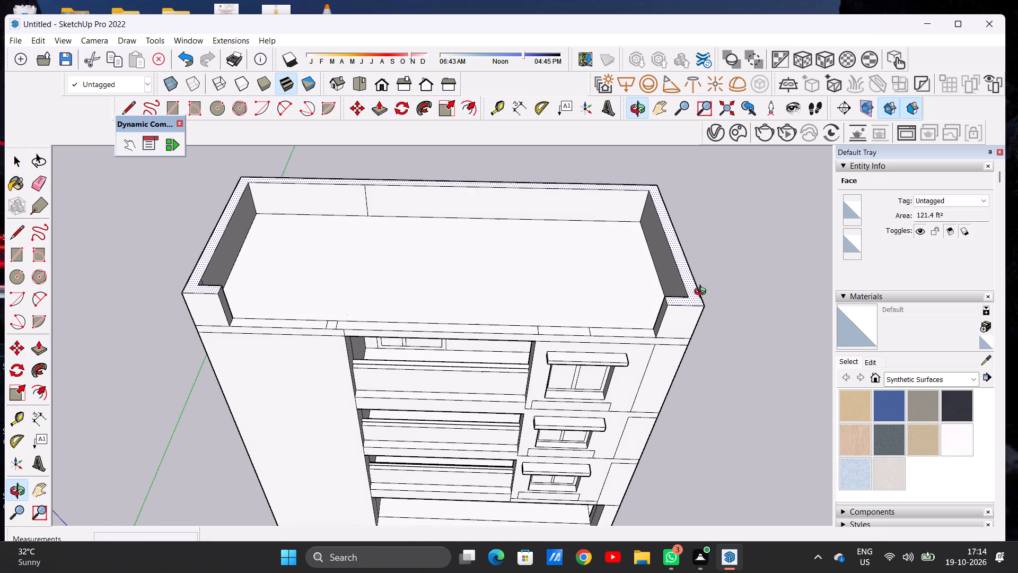
{"action": "middle_click_drag", "start_coordinate": [703, 293], "coordinate": [701, 214]}
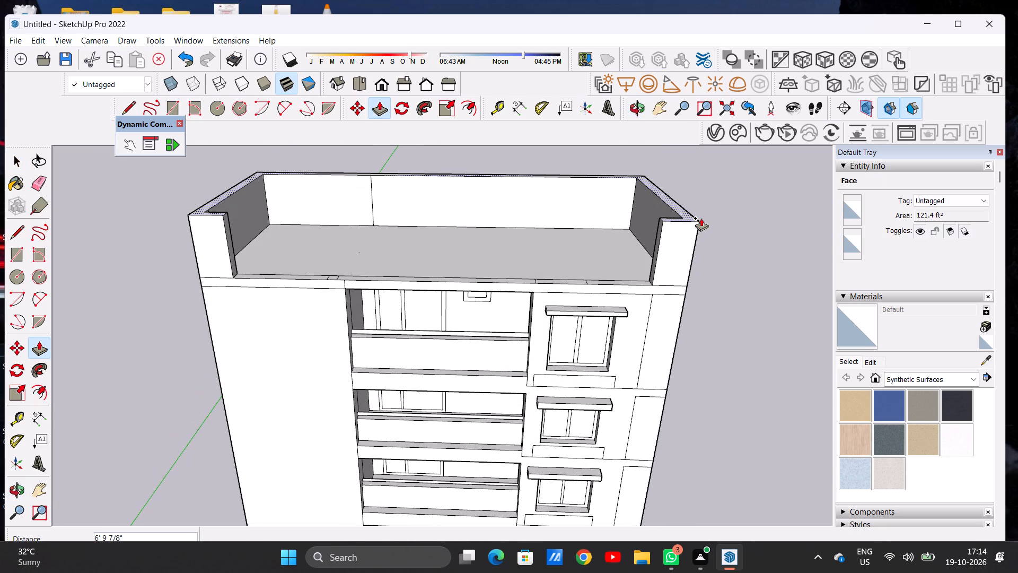
{"action": "type", "text": "6'"}
{"action": "key", "text": "Return"}
{"action": "key", "text": "space"}
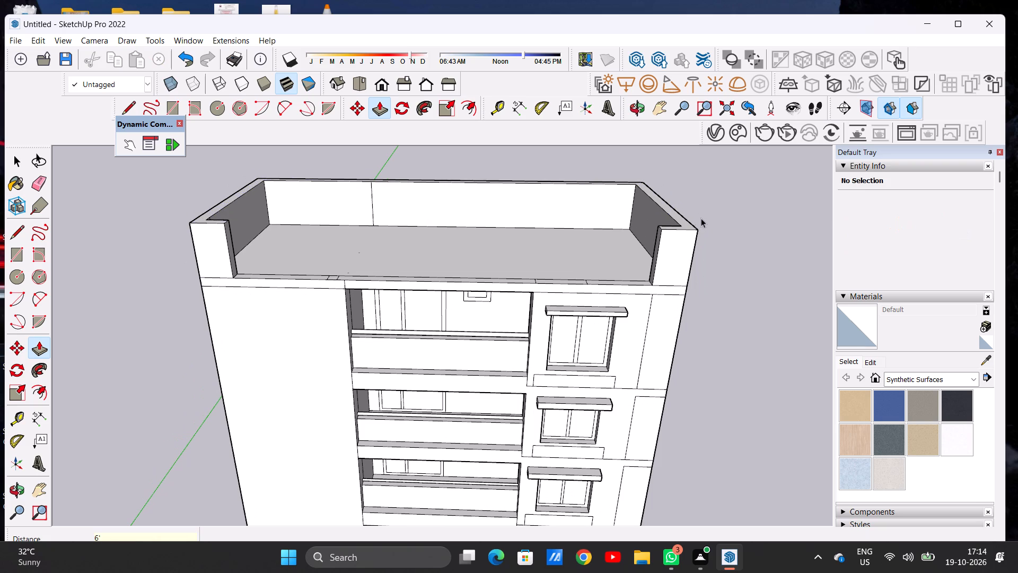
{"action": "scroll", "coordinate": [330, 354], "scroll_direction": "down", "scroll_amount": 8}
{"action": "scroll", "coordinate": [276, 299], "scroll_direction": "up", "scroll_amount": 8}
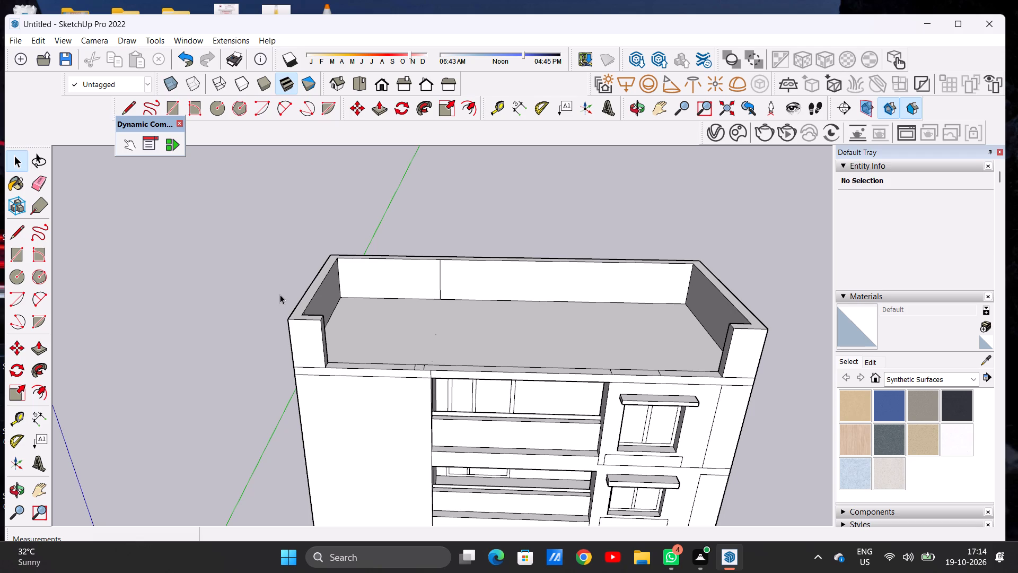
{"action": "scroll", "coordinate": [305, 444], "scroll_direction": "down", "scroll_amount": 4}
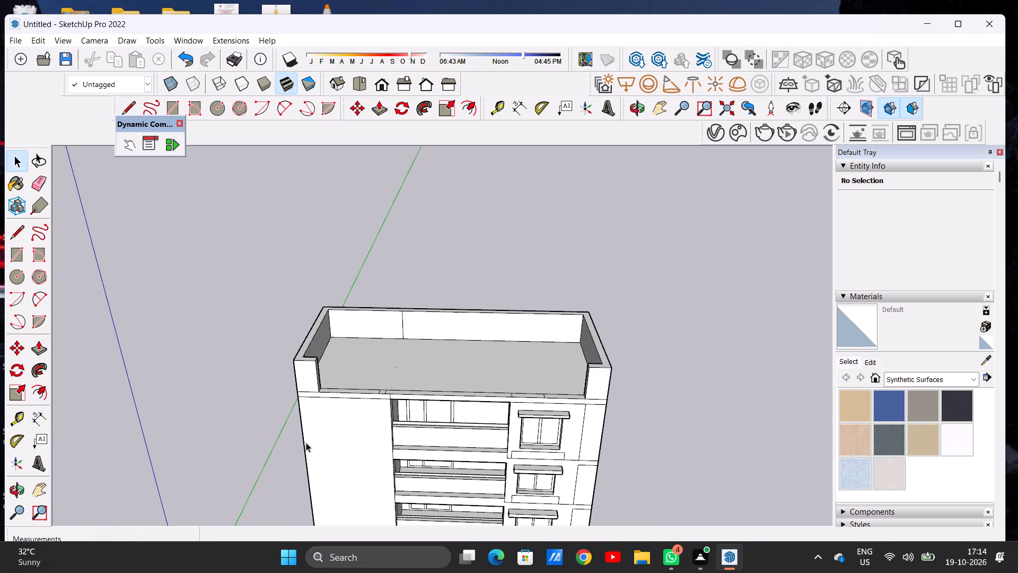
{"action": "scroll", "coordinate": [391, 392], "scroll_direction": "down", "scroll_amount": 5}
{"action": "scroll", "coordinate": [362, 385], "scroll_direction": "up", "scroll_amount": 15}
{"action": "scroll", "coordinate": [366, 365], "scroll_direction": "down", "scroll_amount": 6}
Replace the small strip rectangle's cross line farther from the balcony with one about 1' 3" long, farther toward the blank-walled corner.
{"action": "middle_click_drag", "start_coordinate": [376, 341], "coordinate": [383, 406]}
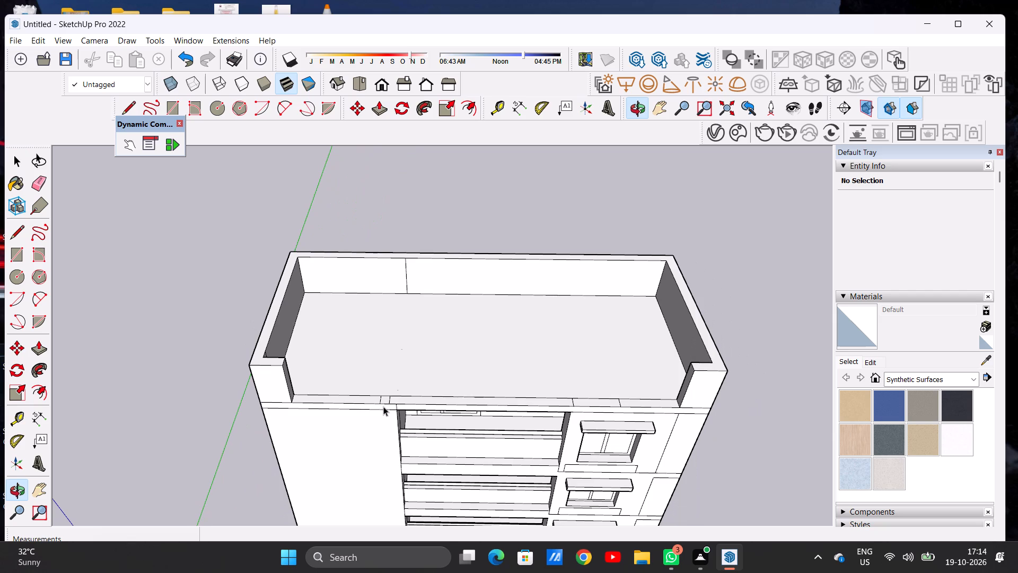
{"action": "scroll", "coordinate": [409, 416], "scroll_direction": "down", "scroll_amount": 3}
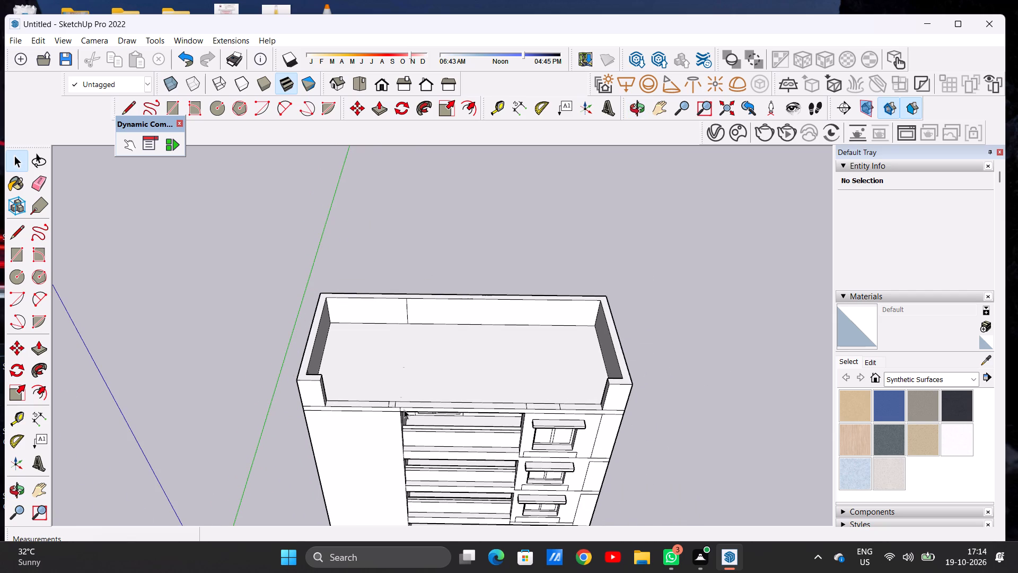
{"action": "scroll", "coordinate": [392, 403], "scroll_direction": "up", "scroll_amount": 10}
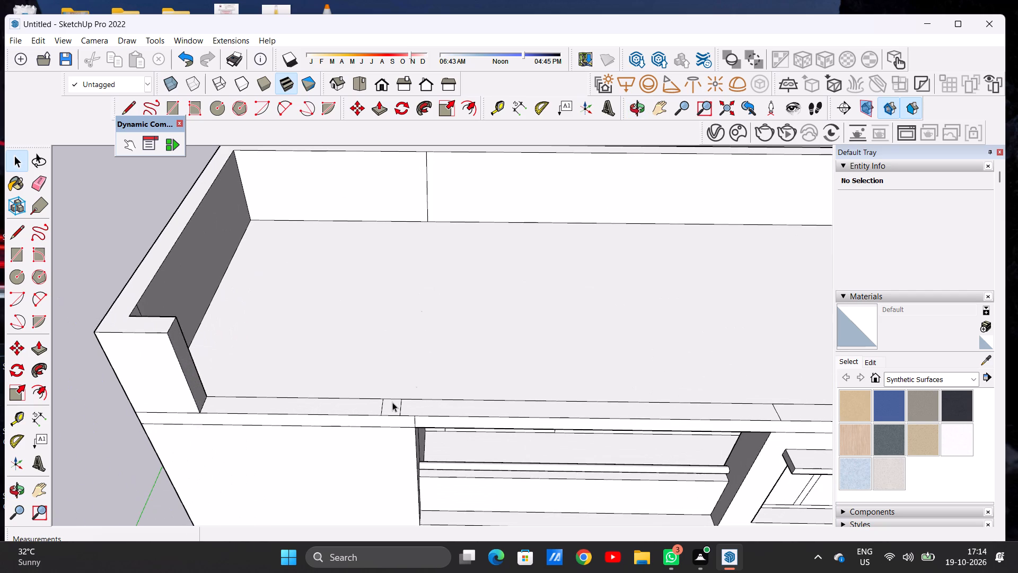
{"action": "key", "text": "e"}
{"action": "scroll", "coordinate": [392, 411], "scroll_direction": "up", "scroll_amount": 7}
{"action": "left_click_drag", "start_coordinate": [370, 403], "coordinate": [380, 403]}
{"action": "key", "text": "l"}
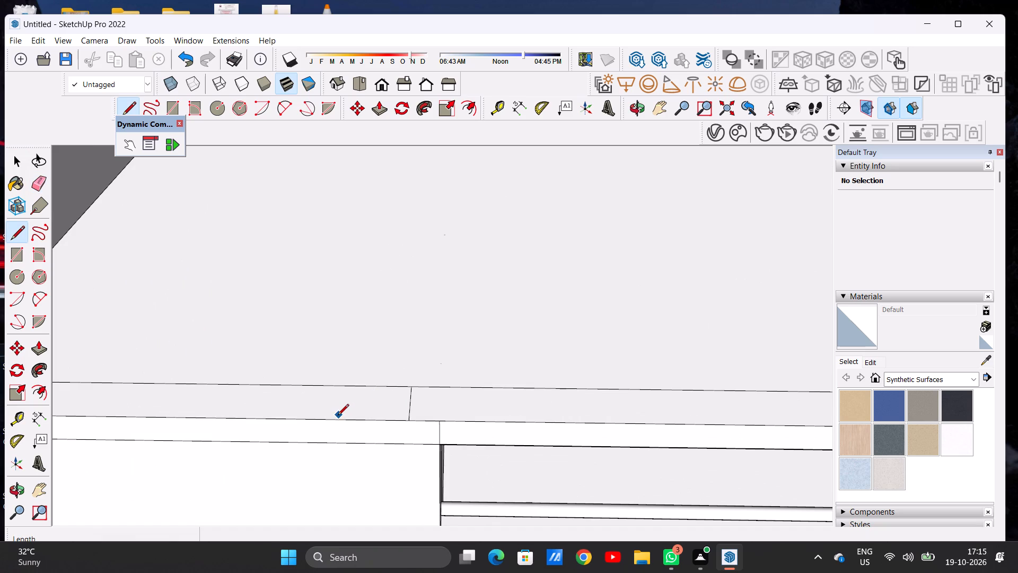
{"action": "left_click", "coordinate": [335, 420]}
{"action": "left_click", "coordinate": [343, 384]}
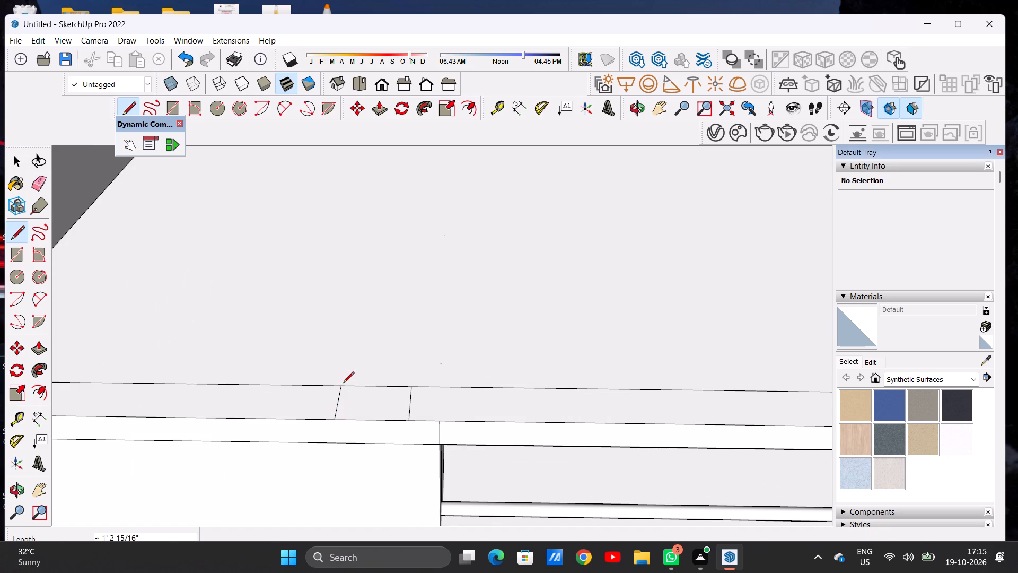
{"action": "key", "text": "space"}
Push/Pull the small rectangle on the front strip above the blank-walled block up 6', level with the parapet top.
{"action": "scroll", "coordinate": [415, 431], "scroll_direction": "down", "scroll_amount": 19}
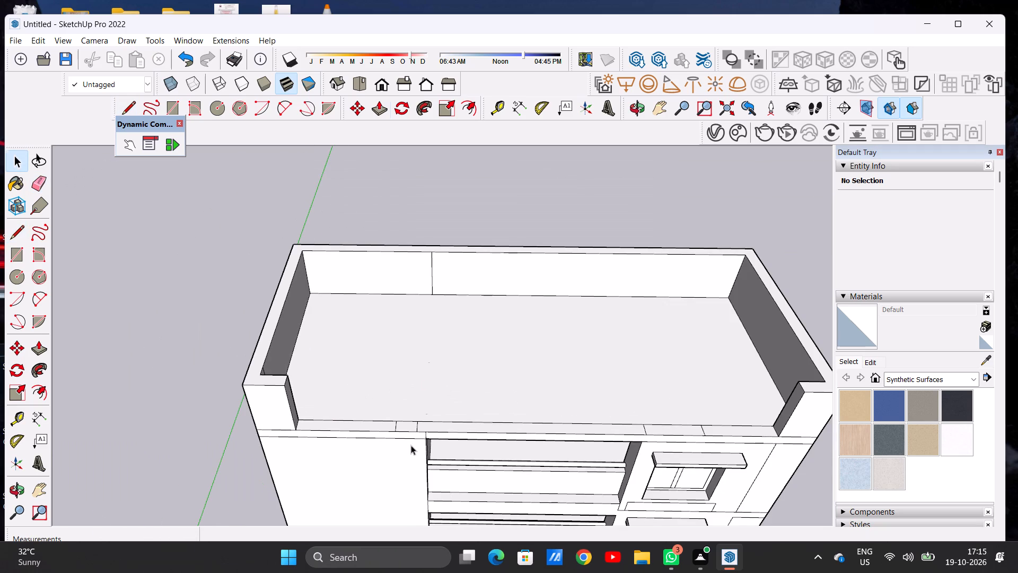
{"action": "key", "text": "p"}
{"action": "scroll", "coordinate": [409, 422], "scroll_direction": "up", "scroll_amount": 10}
{"action": "left_click", "coordinate": [413, 438]}
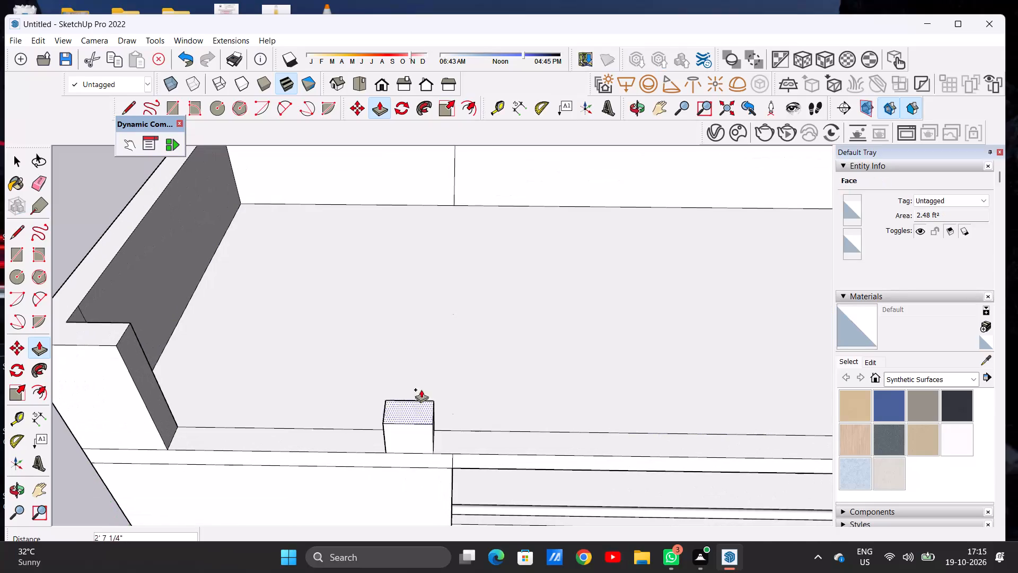
{"action": "scroll", "coordinate": [431, 358], "scroll_direction": "down", "scroll_amount": 7}
{"action": "left_click", "coordinate": [273, 352]}
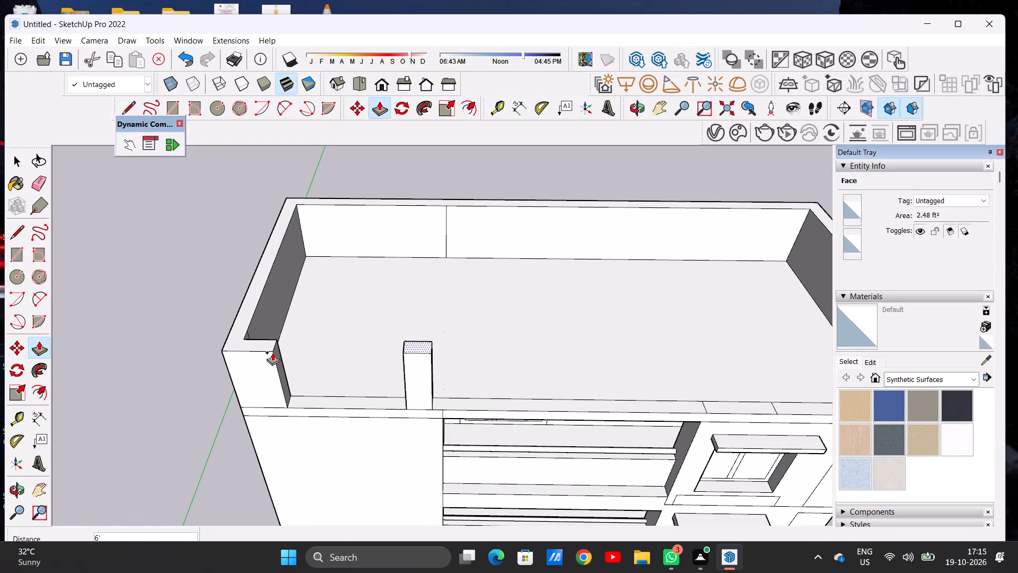
Push/Pull the two front strip segments above the window up 6', level with the corner parapet.
{"action": "scroll", "coordinate": [362, 435], "scroll_direction": "down", "scroll_amount": 11}
{"action": "scroll", "coordinate": [533, 415], "scroll_direction": "up", "scroll_amount": 3}
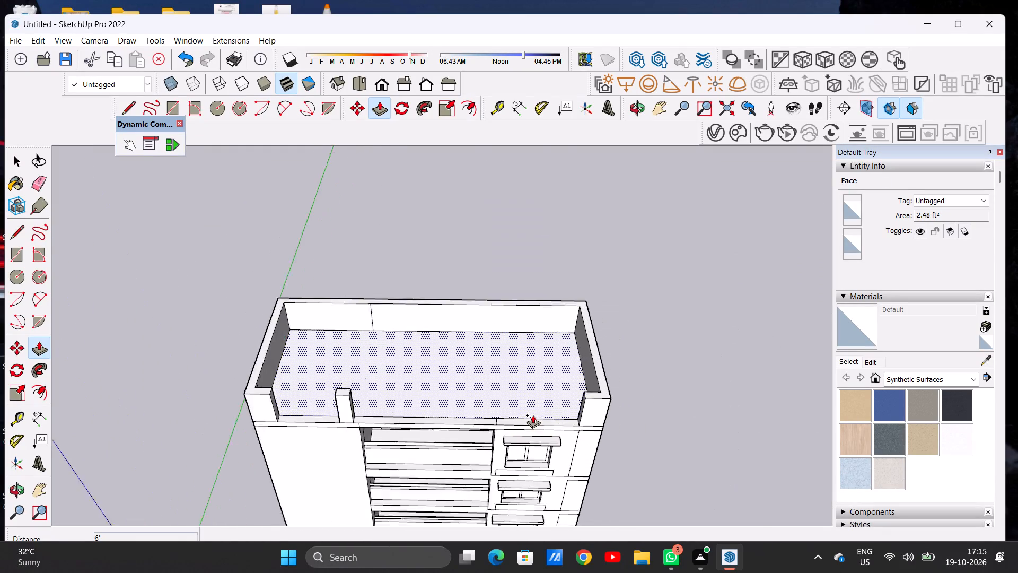
{"action": "scroll", "coordinate": [533, 415], "scroll_direction": "up", "scroll_amount": 11}
{"action": "scroll", "coordinate": [524, 420], "scroll_direction": "down", "scroll_amount": 1}
{"action": "left_click", "coordinate": [519, 423]}
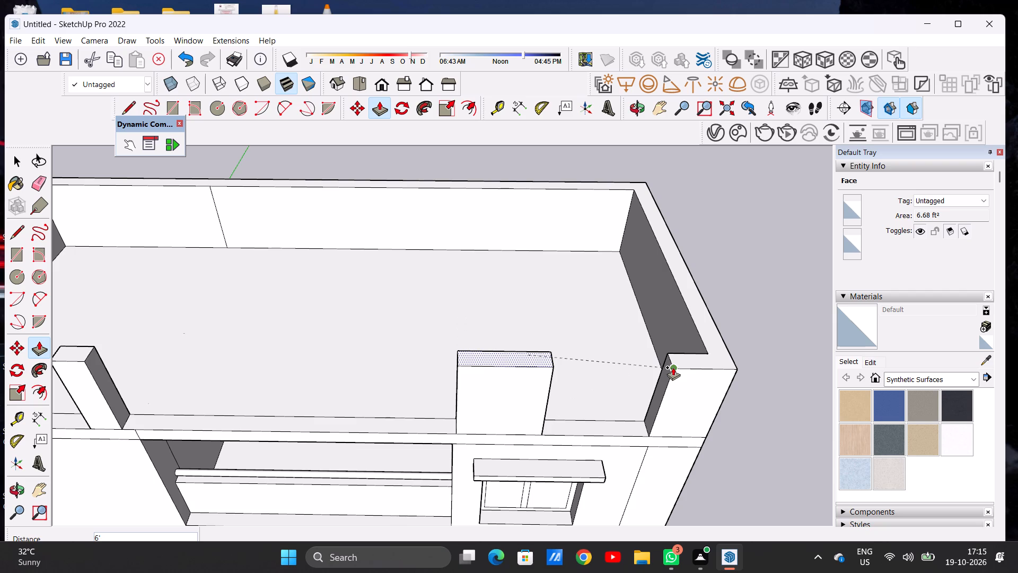
{"action": "left_click", "coordinate": [673, 367]}
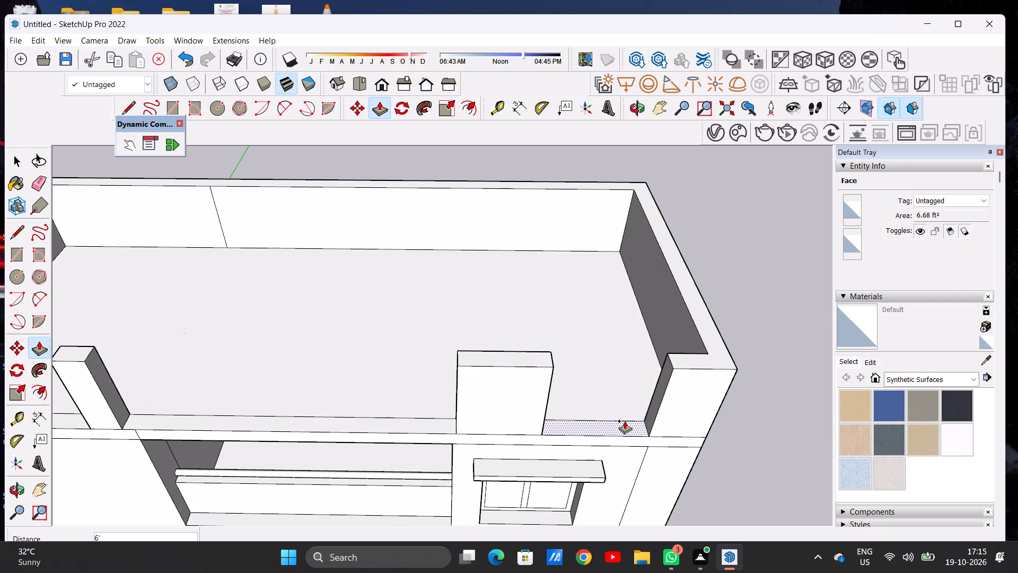
{"action": "left_click", "coordinate": [626, 422]}
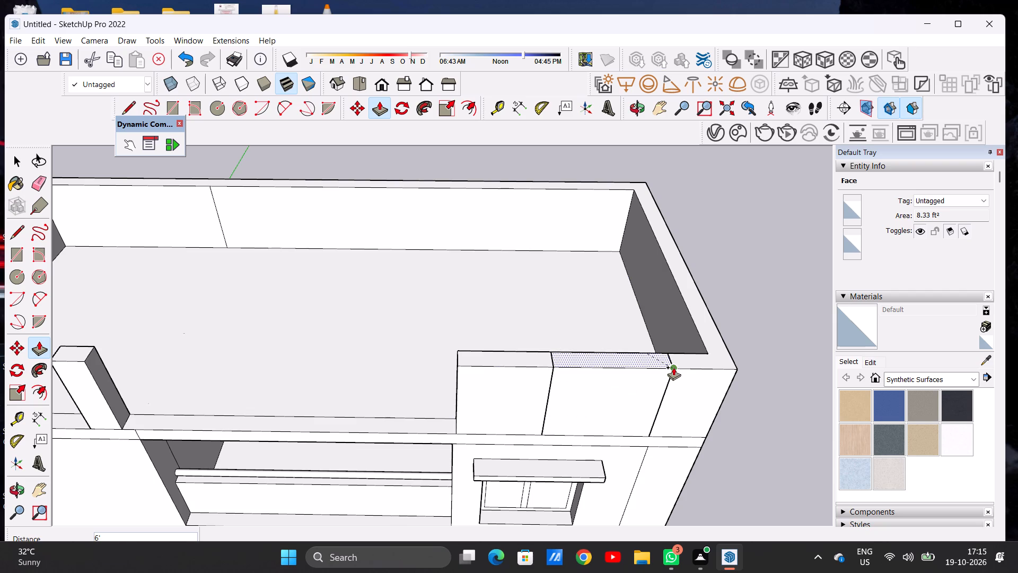
{"action": "left_click", "coordinate": [673, 367]}
{"action": "key", "text": "space"}
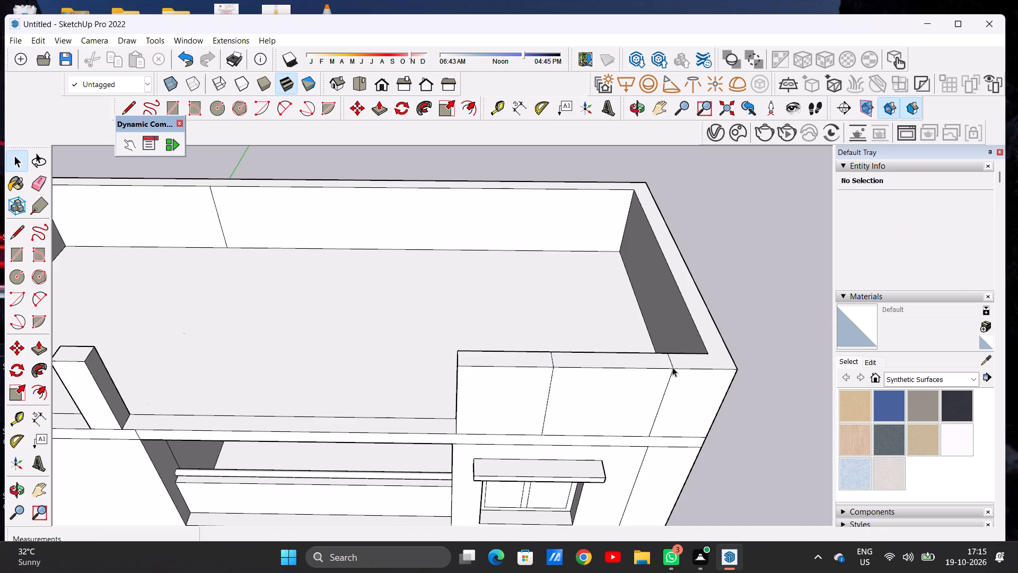
Examine the raised parapet segments, the small pillar and the open gaps along the roof's front.
{"action": "scroll", "coordinate": [644, 383], "scroll_direction": "down", "scroll_amount": 9}
{"action": "middle_click_drag", "start_coordinate": [622, 398], "coordinate": [593, 286]}
{"action": "scroll", "coordinate": [630, 344], "scroll_direction": "up", "scroll_amount": 6}
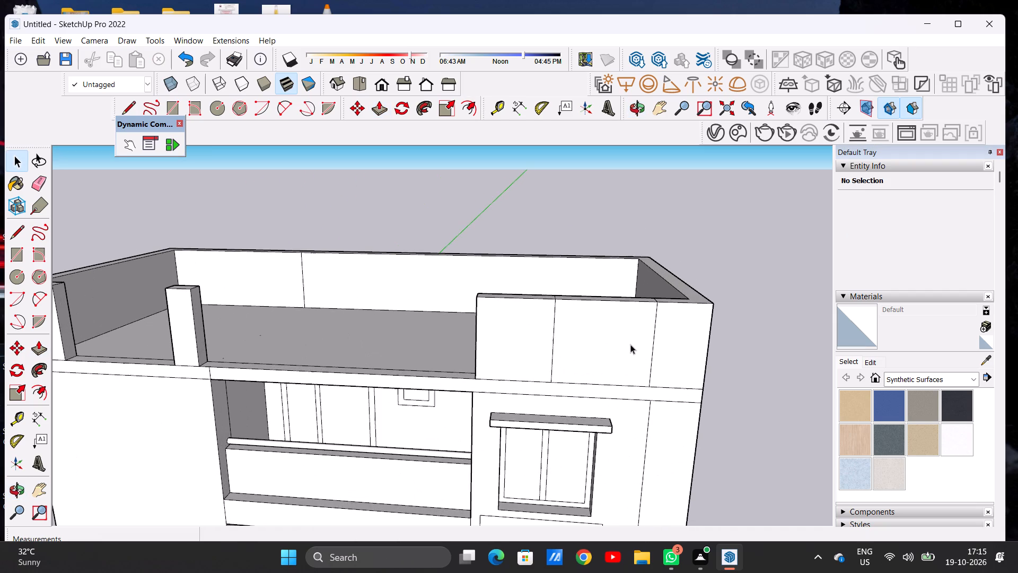
{"action": "scroll", "coordinate": [622, 334], "scroll_direction": "down", "scroll_amount": 4}
{"action": "scroll", "coordinate": [681, 336], "scroll_direction": "up", "scroll_amount": 4}
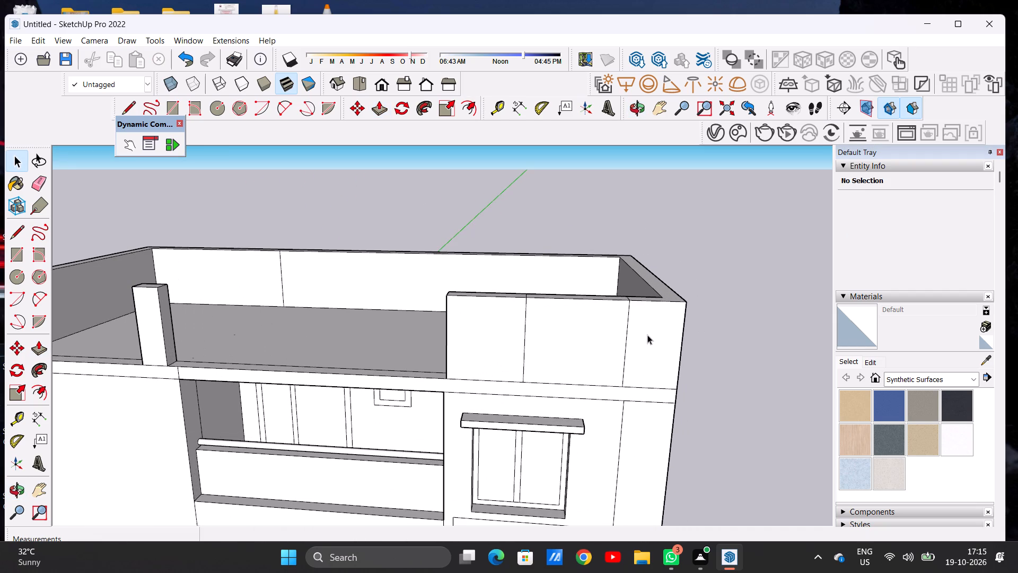
{"action": "scroll", "coordinate": [655, 338], "scroll_direction": "down", "scroll_amount": 3}
{"action": "middle_click_drag", "start_coordinate": [622, 329], "coordinate": [648, 329]}
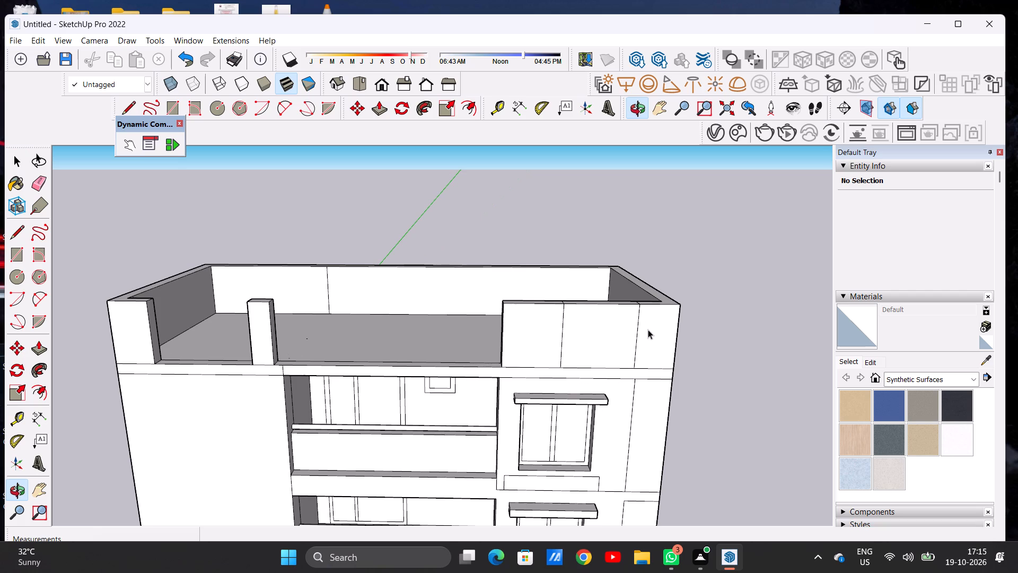
{"action": "scroll", "coordinate": [641, 331], "scroll_direction": "down", "scroll_amount": 5}
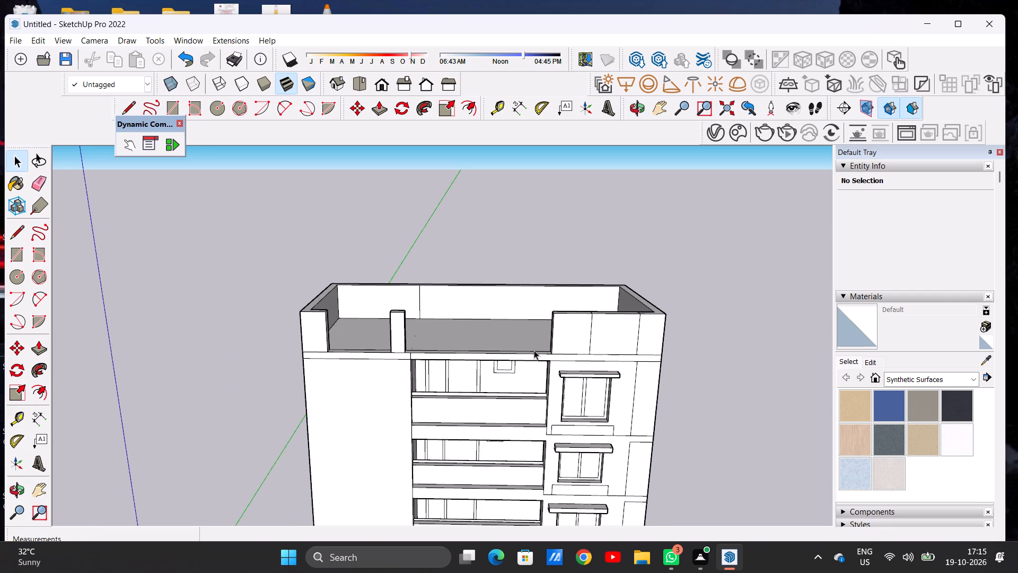
{"action": "scroll", "coordinate": [534, 350], "scroll_direction": "down", "scroll_amount": 3}
{"action": "scroll", "coordinate": [471, 327], "scroll_direction": "up", "scroll_amount": 7}
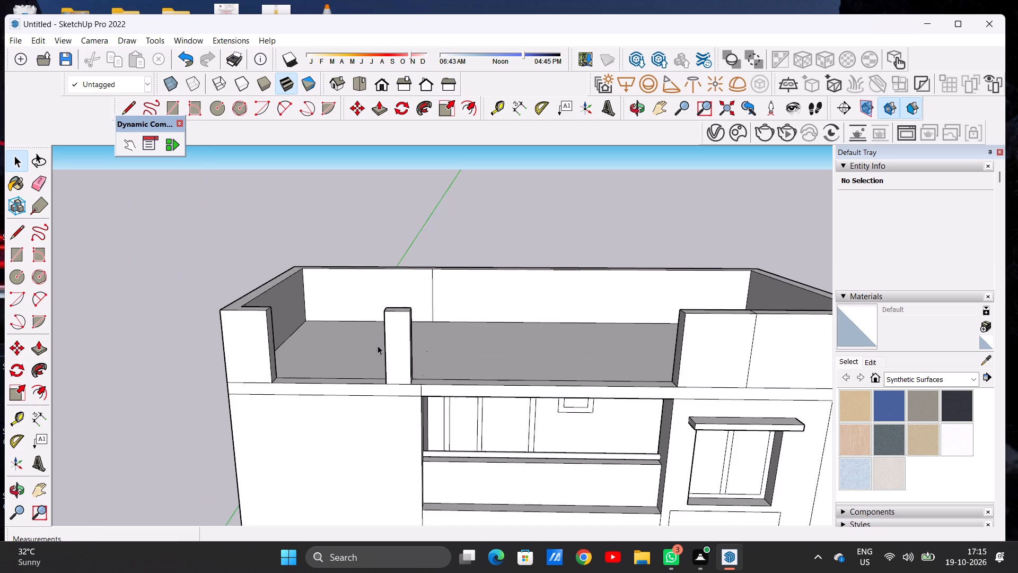
{"action": "scroll", "coordinate": [378, 345], "scroll_direction": "down", "scroll_amount": 4}
{"action": "scroll", "coordinate": [300, 326], "scroll_direction": "up", "scroll_amount": 7}
Push/Pull the top face of the side and back parapet up by a few inches from the blank-walled corner.
{"action": "middle_click_drag", "start_coordinate": [303, 323], "coordinate": [320, 360]}
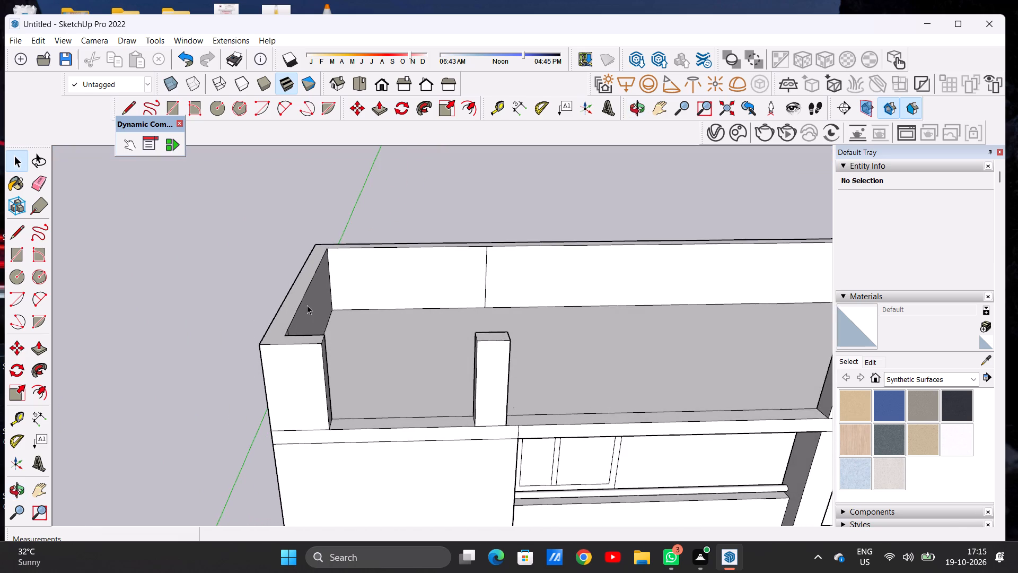
{"action": "scroll", "coordinate": [307, 307], "scroll_direction": "up", "scroll_amount": 4}
{"action": "key", "text": "p"}
{"action": "scroll", "coordinate": [304, 342], "scroll_direction": "up", "scroll_amount": 4}
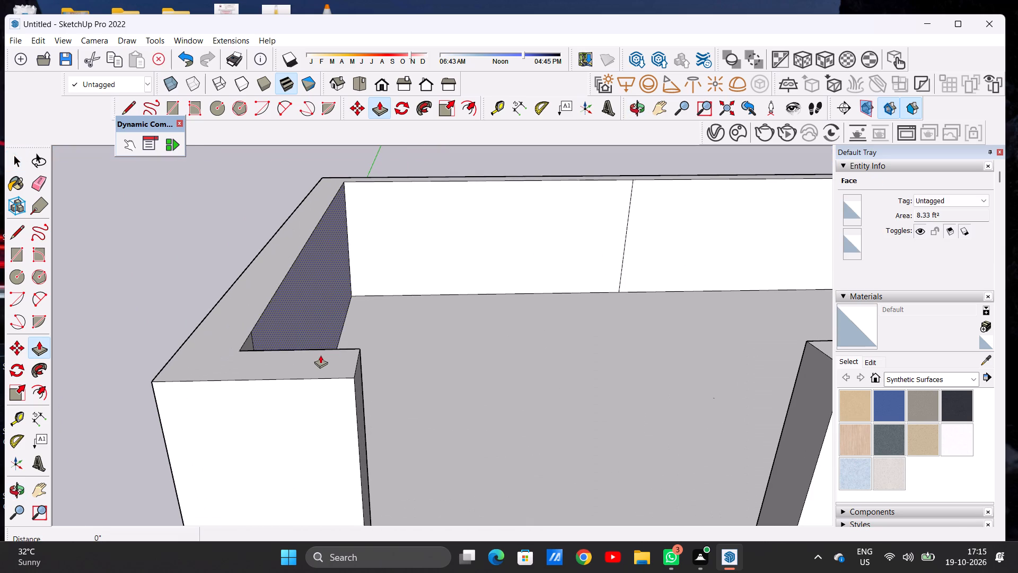
{"action": "left_click", "coordinate": [320, 355]}
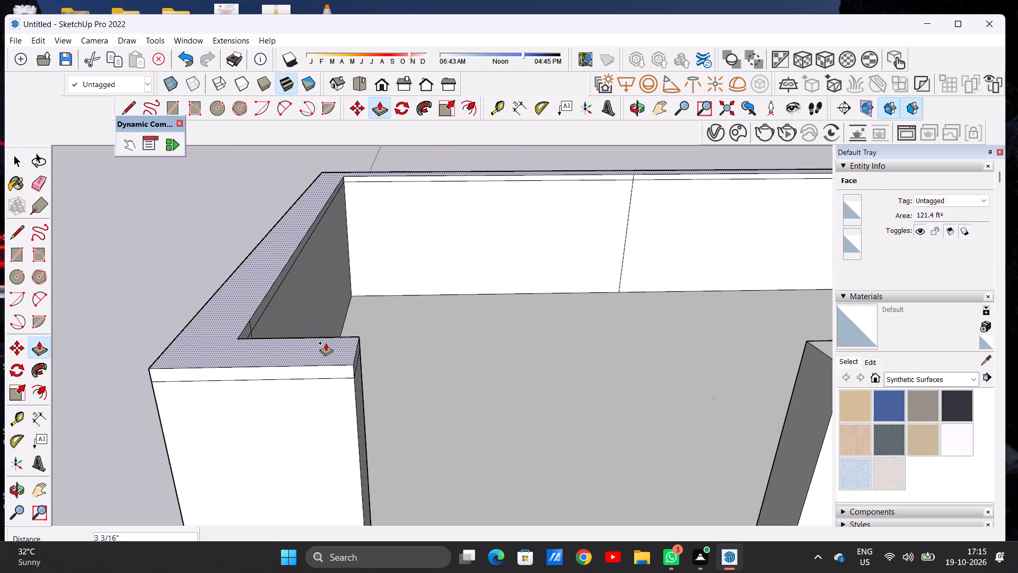
{"action": "left_click", "coordinate": [328, 339]}
{"action": "key", "text": "space"}
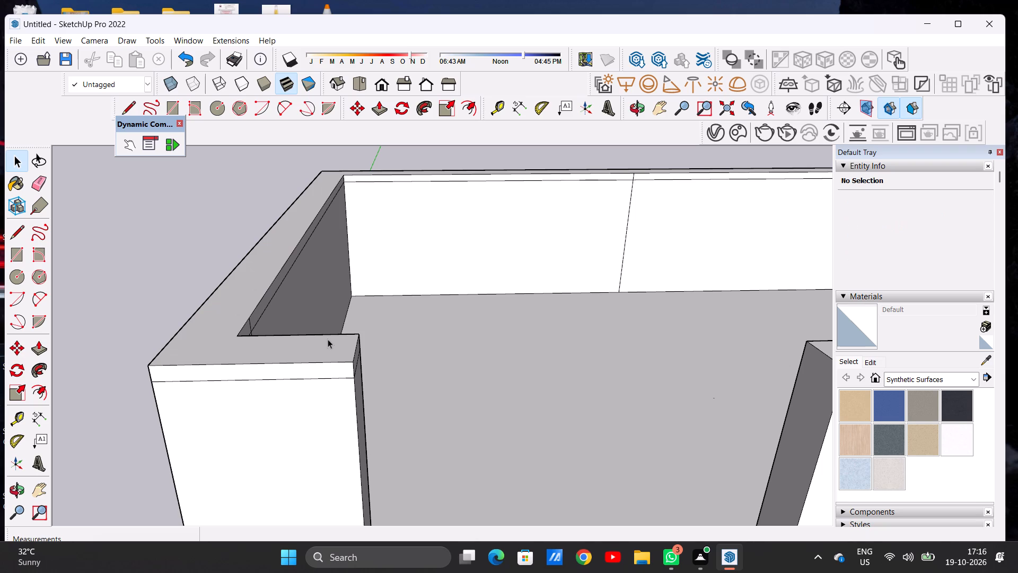
Push/Pull the end face of the parapet's top band across the open front about 44' 5 9/16" to the far corner's band.
{"action": "scroll", "coordinate": [306, 364], "scroll_direction": "down", "scroll_amount": 9}
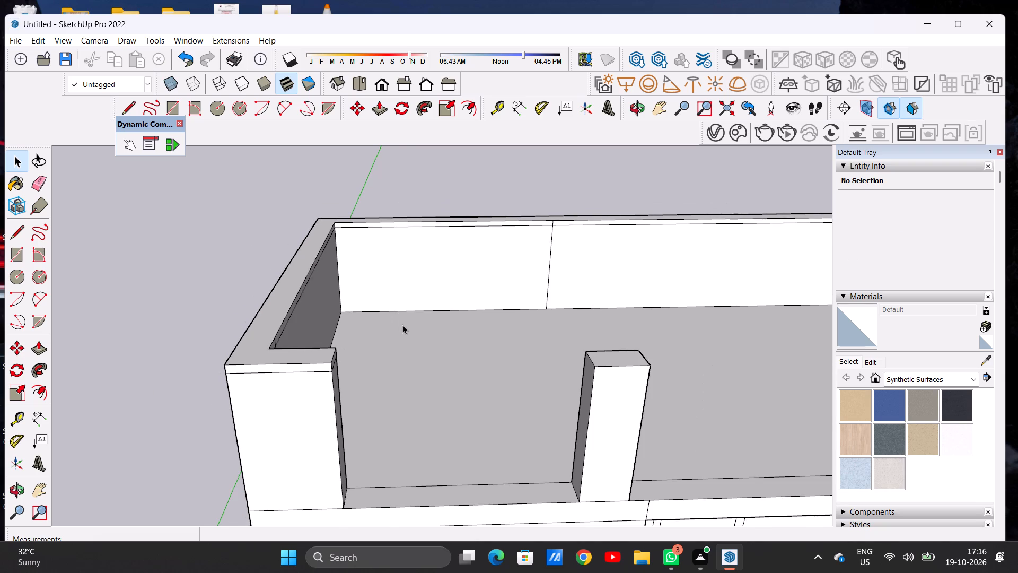
{"action": "key", "text": "p"}
{"action": "middle_click_drag", "start_coordinate": [399, 326], "coordinate": [330, 306]}
{"action": "scroll", "coordinate": [312, 333], "scroll_direction": "up", "scroll_amount": 7}
{"action": "scroll", "coordinate": [264, 331], "scroll_direction": "up", "scroll_amount": 1}
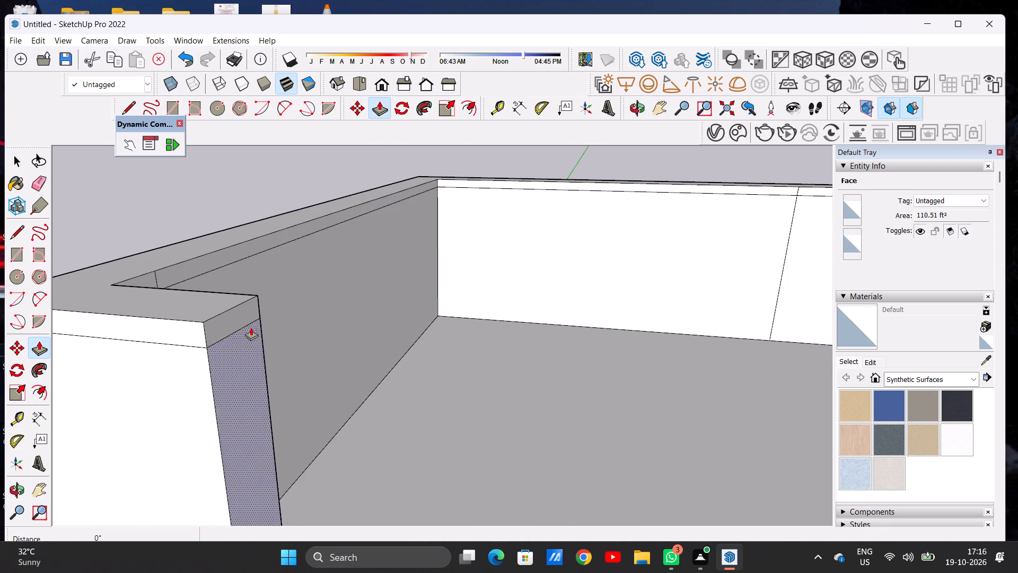
{"action": "left_click", "coordinate": [221, 322]}
{"action": "scroll", "coordinate": [422, 336], "scroll_direction": "down", "scroll_amount": 17}
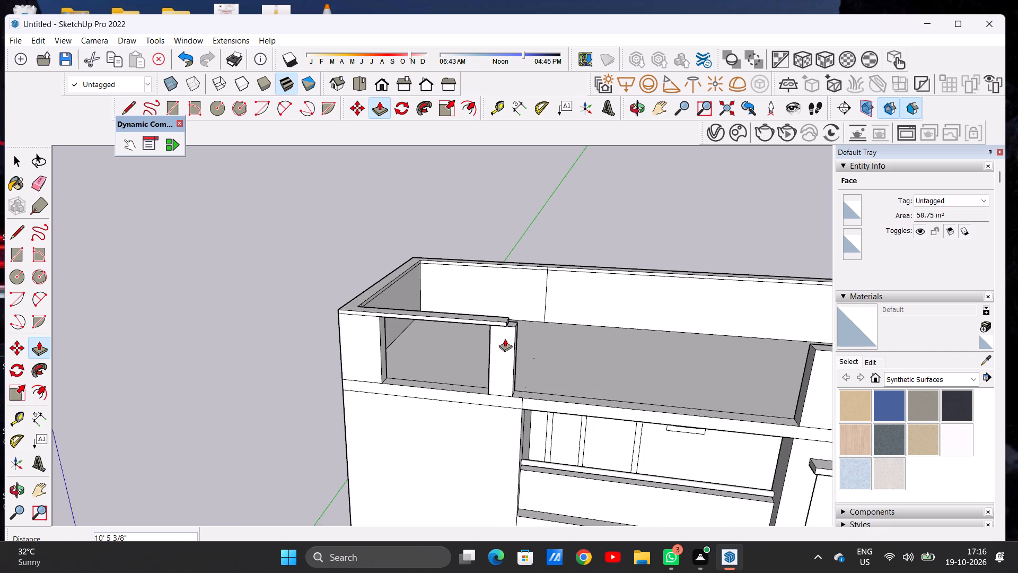
{"action": "scroll", "coordinate": [510, 343], "scroll_direction": "down", "scroll_amount": 7}
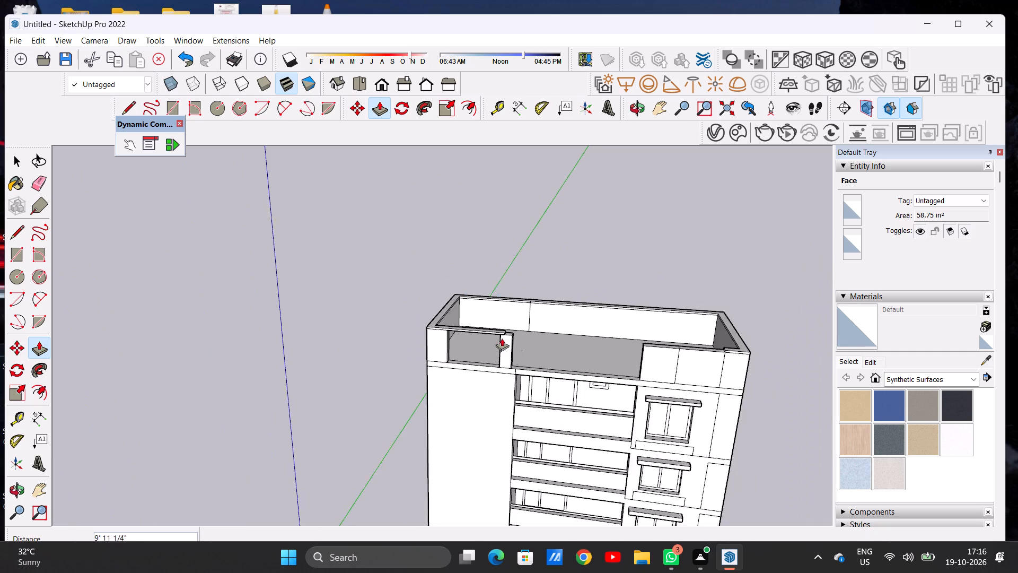
{"action": "scroll", "coordinate": [502, 338], "scroll_direction": "down", "scroll_amount": 5}
{"action": "scroll", "coordinate": [590, 342], "scroll_direction": "up", "scroll_amount": 13}
{"action": "scroll", "coordinate": [638, 353], "scroll_direction": "down", "scroll_amount": 14}
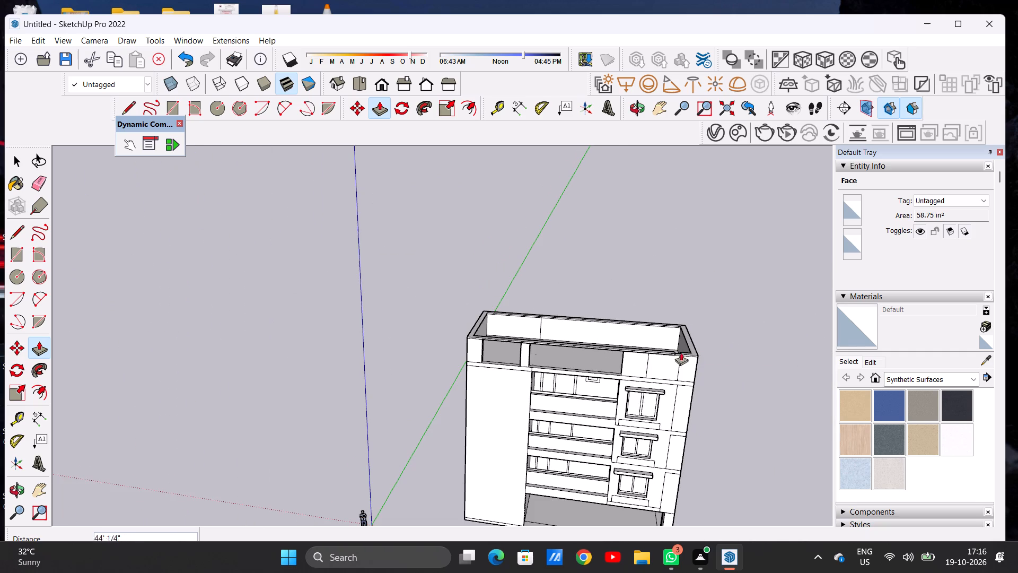
{"action": "scroll", "coordinate": [688, 352], "scroll_direction": "up", "scroll_amount": 11}
{"action": "scroll", "coordinate": [637, 354], "scroll_direction": "down", "scroll_amount": 3}
{"action": "scroll", "coordinate": [682, 353], "scroll_direction": "up", "scroll_amount": 19}
{"action": "scroll", "coordinate": [631, 349], "scroll_direction": "up", "scroll_amount": 7}
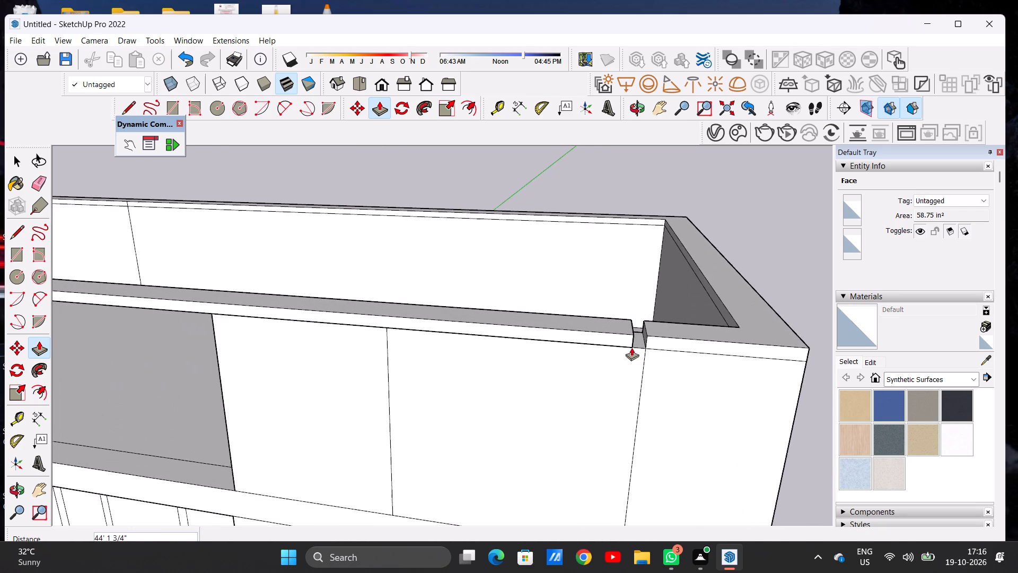
{"action": "scroll", "coordinate": [645, 337], "scroll_direction": "up", "scroll_amount": 12}
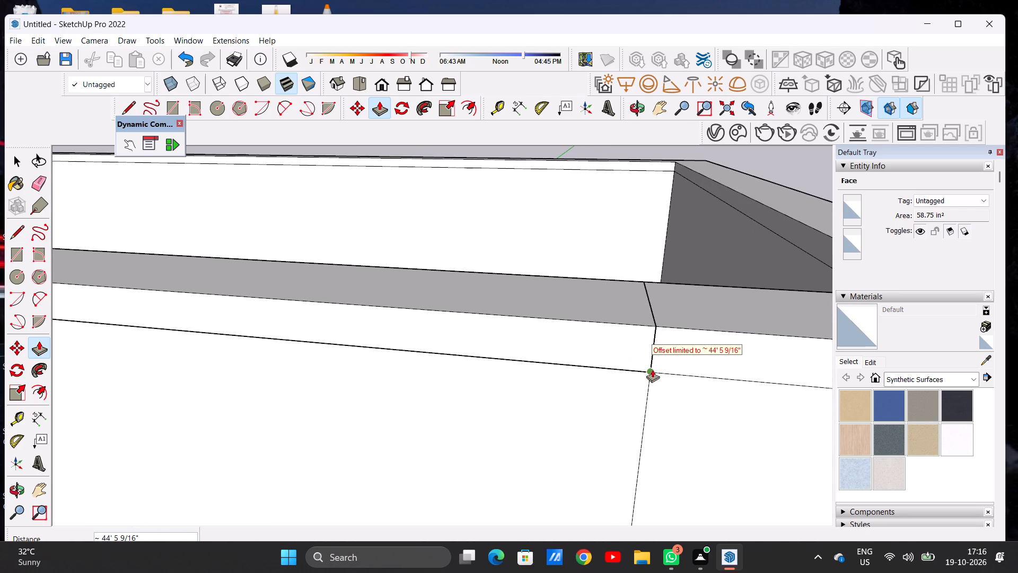
{"action": "left_click", "coordinate": [652, 369]}
{"action": "key", "text": "space"}
Examine the parapet's front, its continuous top band and the openings beneath it from above and from eye level.
{"action": "scroll", "coordinate": [652, 369], "scroll_direction": "up", "scroll_amount": 1}
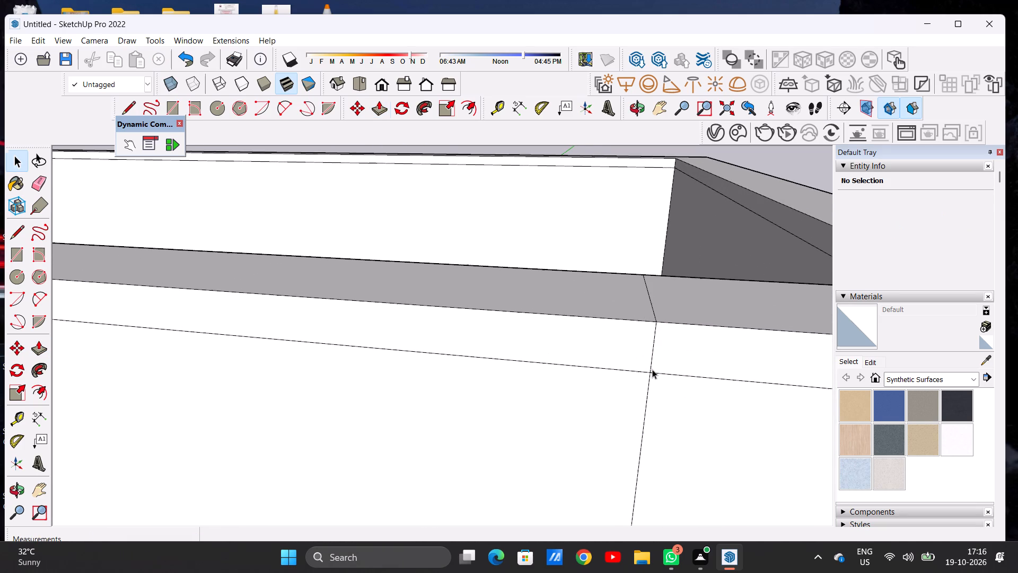
{"action": "scroll", "coordinate": [552, 407], "scroll_direction": "down", "scroll_amount": 20}
{"action": "scroll", "coordinate": [552, 407], "scroll_direction": "down", "scroll_amount": 5}
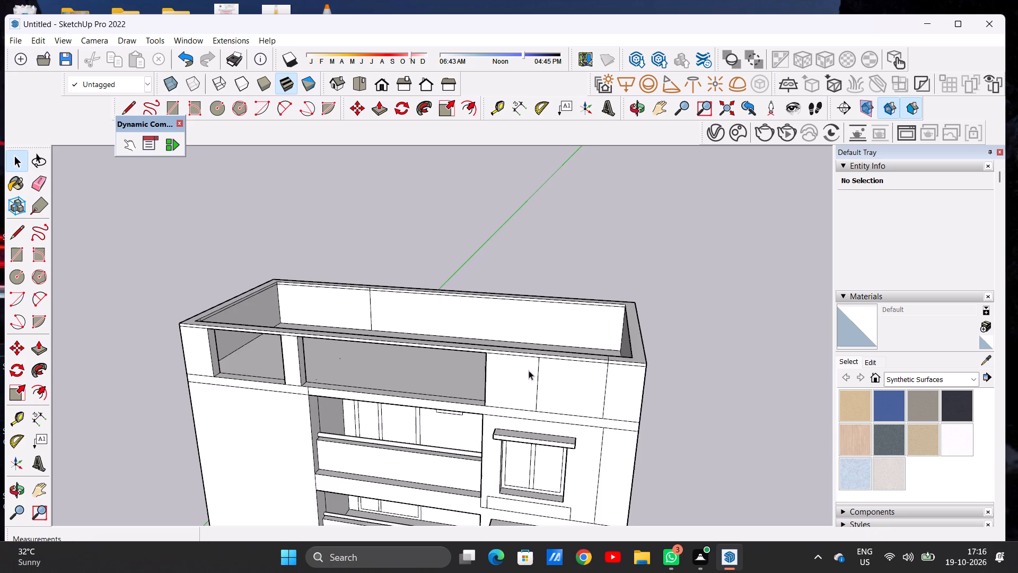
{"action": "middle_click_drag", "start_coordinate": [511, 372], "coordinate": [574, 338]}
{"action": "scroll", "coordinate": [796, 353], "scroll_direction": "down", "scroll_amount": 7}
{"action": "scroll", "coordinate": [547, 356], "scroll_direction": "up", "scroll_amount": 2}
{"action": "scroll", "coordinate": [547, 356], "scroll_direction": "down", "scroll_amount": 1}
{"action": "scroll", "coordinate": [547, 356], "scroll_direction": "up", "scroll_amount": 3}
{"action": "middle_click_drag", "start_coordinate": [450, 360], "coordinate": [450, 301]}
{"action": "scroll", "coordinate": [444, 312], "scroll_direction": "up", "scroll_amount": 3}
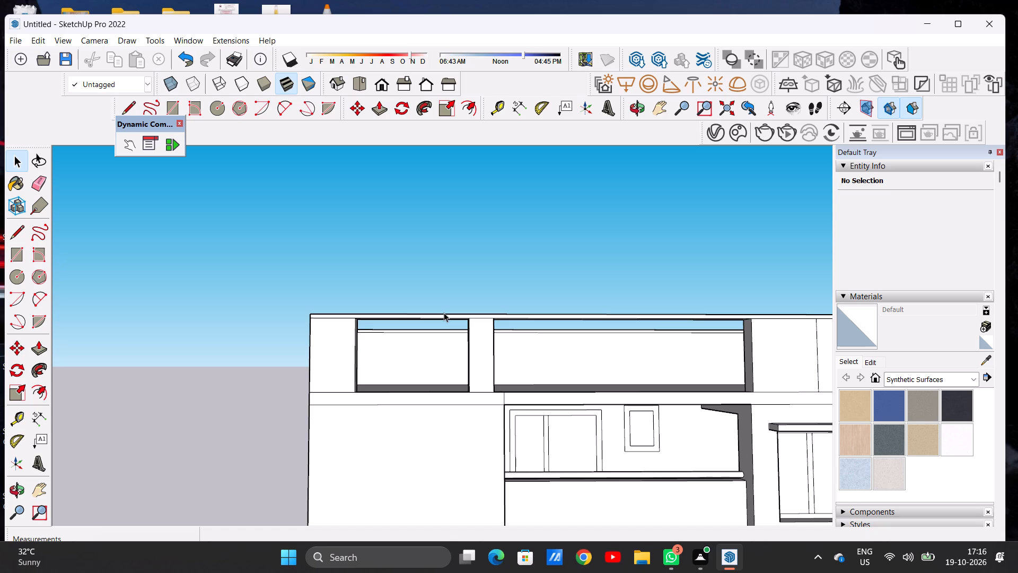
{"action": "scroll", "coordinate": [446, 376], "scroll_direction": "down", "scroll_amount": 3}
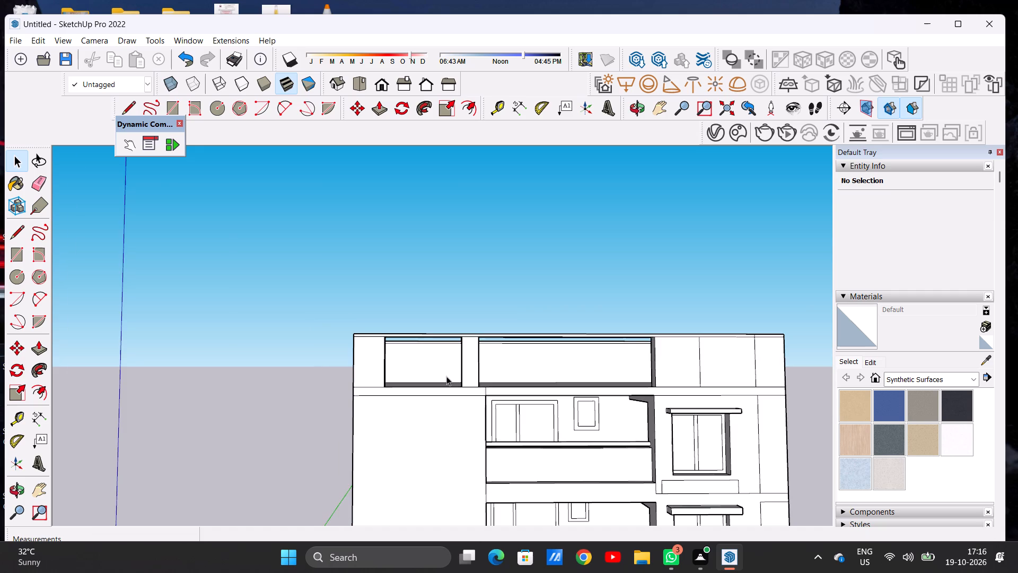
{"action": "scroll", "coordinate": [445, 376], "scroll_direction": "down", "scroll_amount": 3}
{"action": "scroll", "coordinate": [454, 358], "scroll_direction": "up", "scroll_amount": 1}
{"action": "scroll", "coordinate": [454, 358], "scroll_direction": "down", "scroll_amount": 1}
{"action": "scroll", "coordinate": [454, 357], "scroll_direction": "up", "scroll_amount": 11}
Push/Pull the underside of the top band over the narrow front opening down 7 1/4".
{"action": "middle_click_drag", "start_coordinate": [446, 359], "coordinate": [435, 315]}
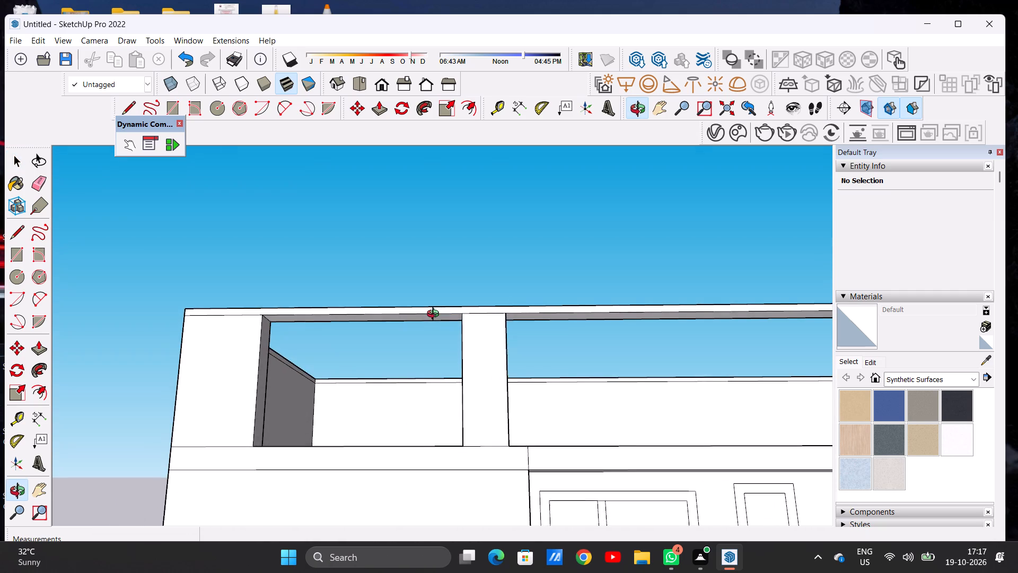
{"action": "middle_click_drag", "start_coordinate": [435, 315], "coordinate": [435, 314]}
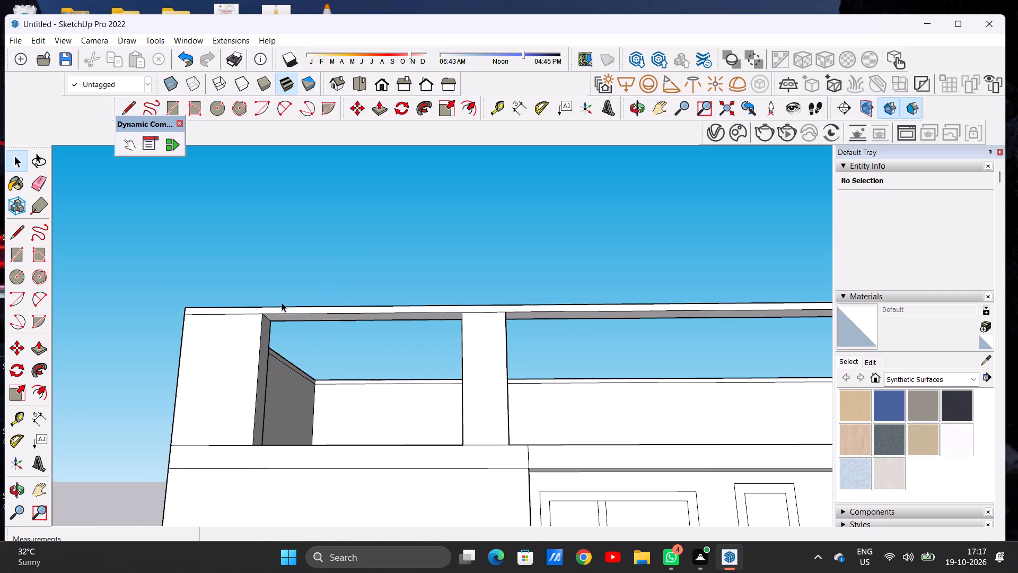
{"action": "scroll", "coordinate": [281, 316], "scroll_direction": "up", "scroll_amount": 7}
{"action": "key", "text": "p"}
{"action": "scroll", "coordinate": [271, 317], "scroll_direction": "up", "scroll_amount": 6}
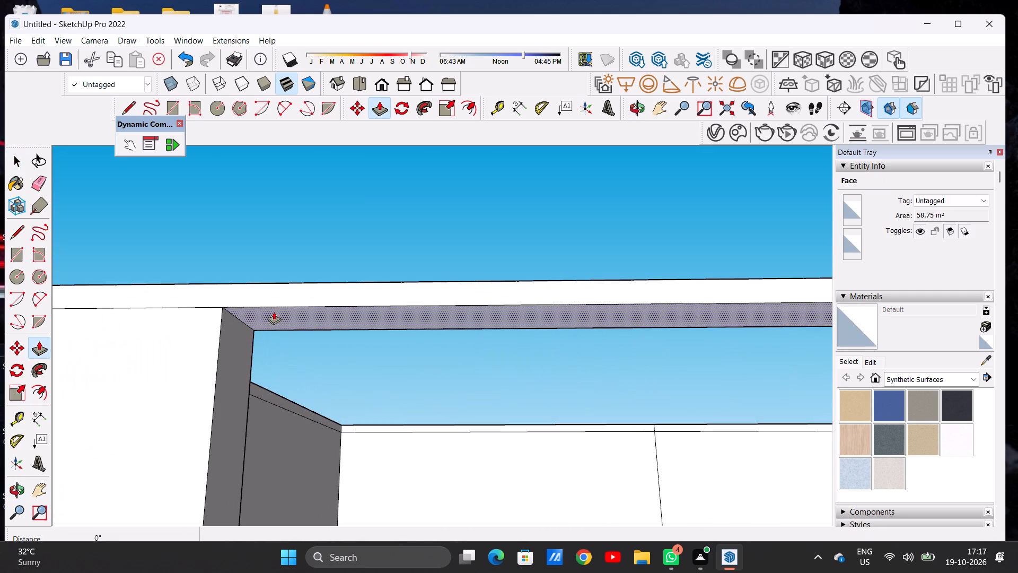
{"action": "left_click", "coordinate": [274, 311]}
{"action": "scroll", "coordinate": [278, 336], "scroll_direction": "down", "scroll_amount": 7}
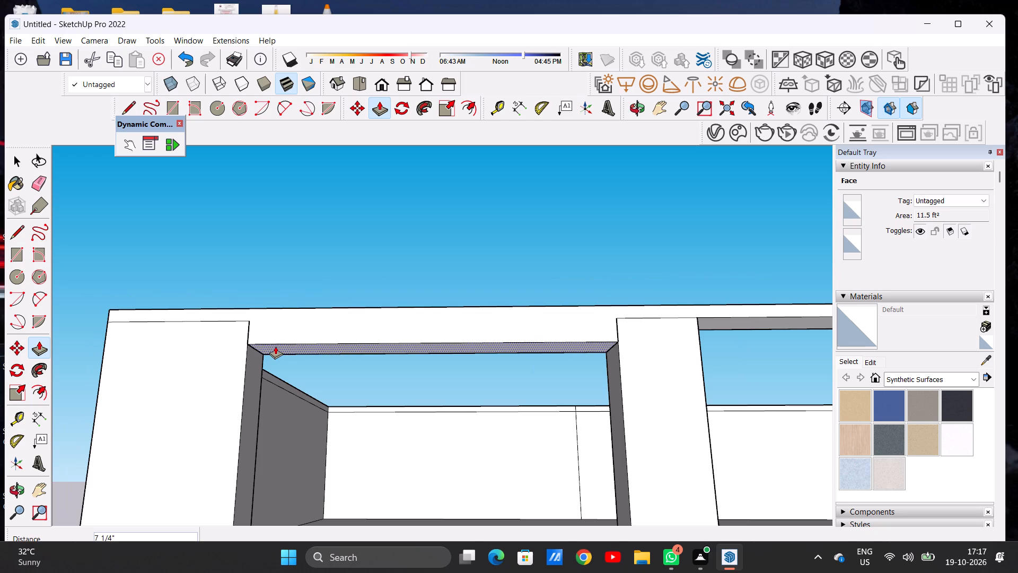
{"action": "left_click", "coordinate": [275, 346]}
Push/Pull the underside of the top band over the wide front opening down, level with the narrow opening's beam.
{"action": "scroll", "coordinate": [262, 355], "scroll_direction": "down", "scroll_amount": 8}
{"action": "scroll", "coordinate": [434, 333], "scroll_direction": "up", "scroll_amount": 13}
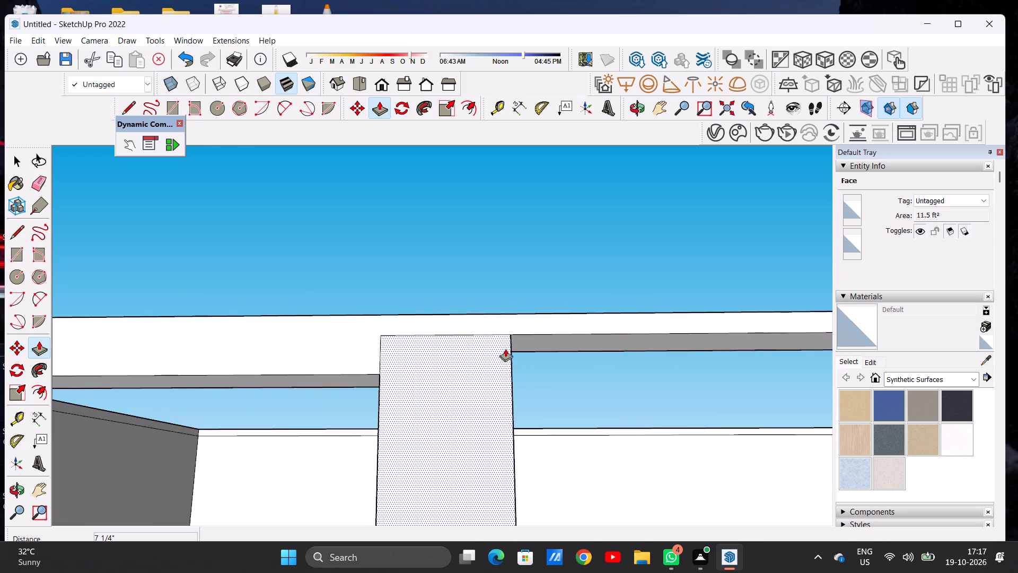
{"action": "scroll", "coordinate": [505, 349], "scroll_direction": "up", "scroll_amount": 2}
{"action": "scroll", "coordinate": [505, 349], "scroll_direction": "down", "scroll_amount": 1}
{"action": "scroll", "coordinate": [505, 349], "scroll_direction": "up", "scroll_amount": 4}
{"action": "left_click", "coordinate": [532, 336]}
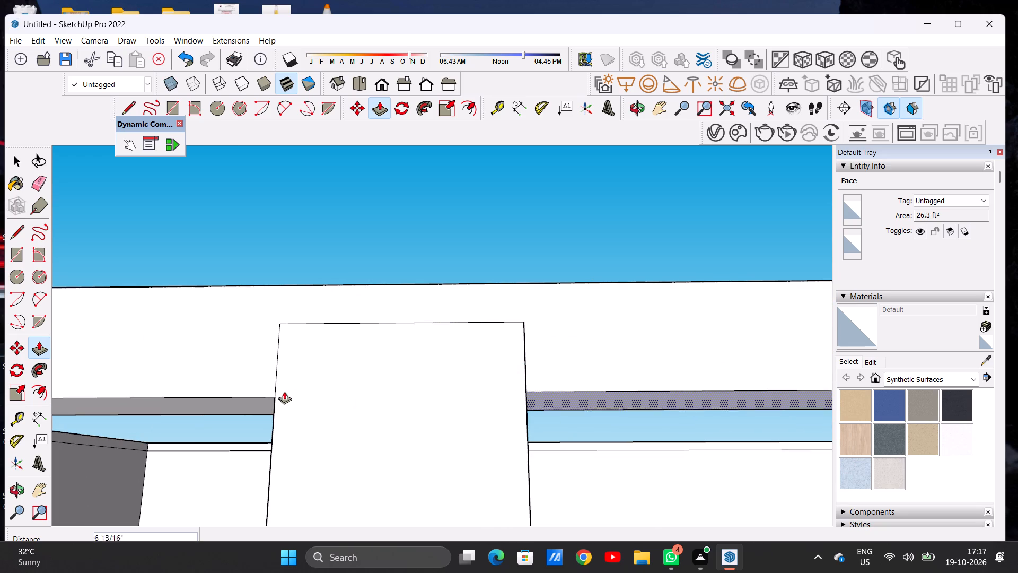
{"action": "left_click", "coordinate": [274, 396]}
{"action": "key", "text": "space"}
Push/Pull the bottom front strips of the narrow and wide openings up 8 3/4" each to form level sills.
{"action": "scroll", "coordinate": [413, 407], "scroll_direction": "down", "scroll_amount": 20}
{"action": "scroll", "coordinate": [413, 407], "scroll_direction": "down", "scroll_amount": 5}
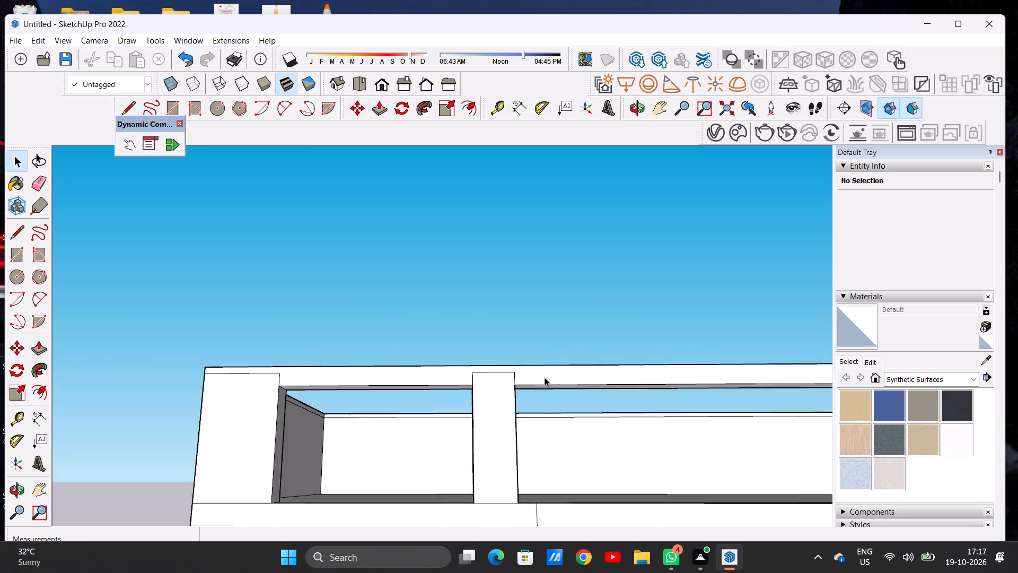
{"action": "scroll", "coordinate": [545, 377], "scroll_direction": "down", "scroll_amount": 3}
{"action": "middle_click_drag", "start_coordinate": [477, 363], "coordinate": [449, 431]}
{"action": "scroll", "coordinate": [461, 433], "scroll_direction": "down", "scroll_amount": 7}
{"action": "scroll", "coordinate": [474, 430], "scroll_direction": "up", "scroll_amount": 7}
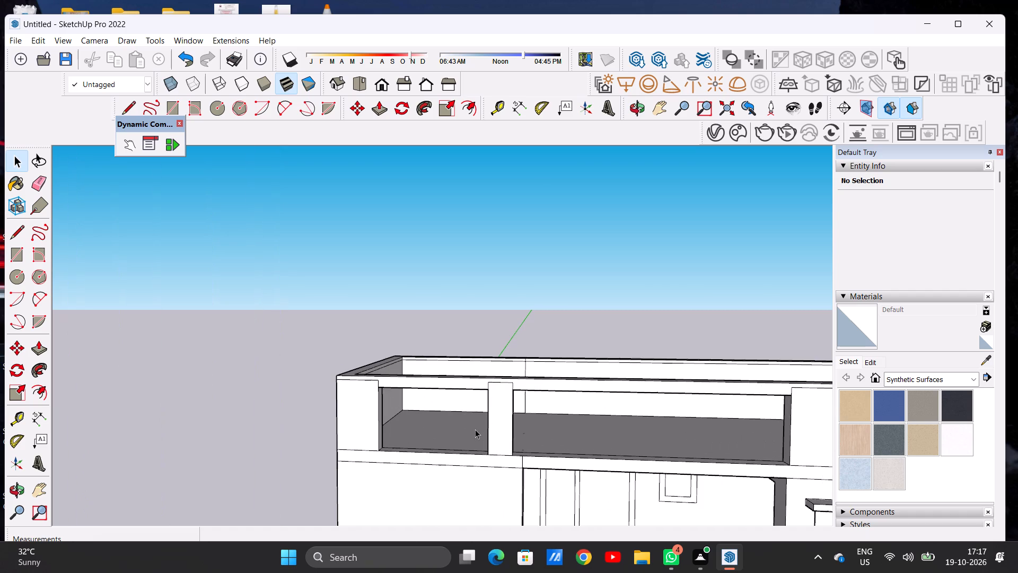
{"action": "scroll", "coordinate": [425, 413], "scroll_direction": "down", "scroll_amount": 6}
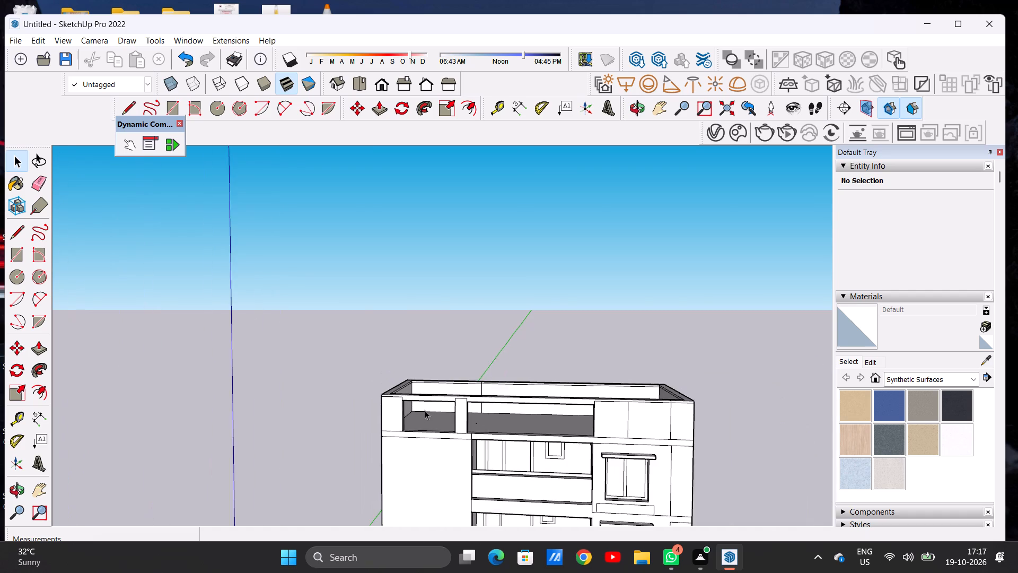
{"action": "middle_click_drag", "start_coordinate": [438, 428], "coordinate": [455, 423]}
{"action": "scroll", "coordinate": [462, 429], "scroll_direction": "up", "scroll_amount": 8}
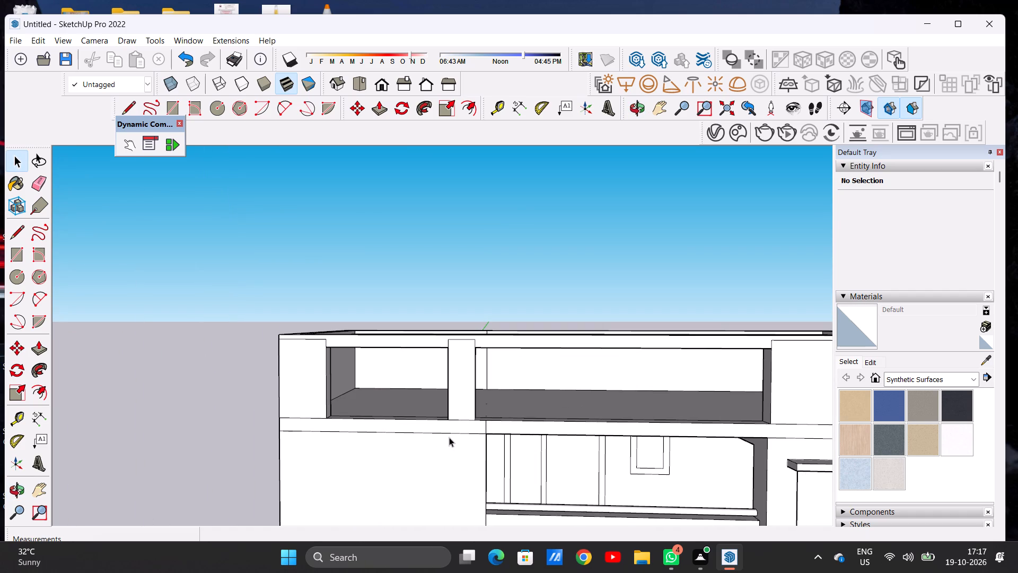
{"action": "middle_click_drag", "start_coordinate": [445, 395], "coordinate": [454, 432]}
{"action": "scroll", "coordinate": [449, 436], "scroll_direction": "up", "scroll_amount": 6}
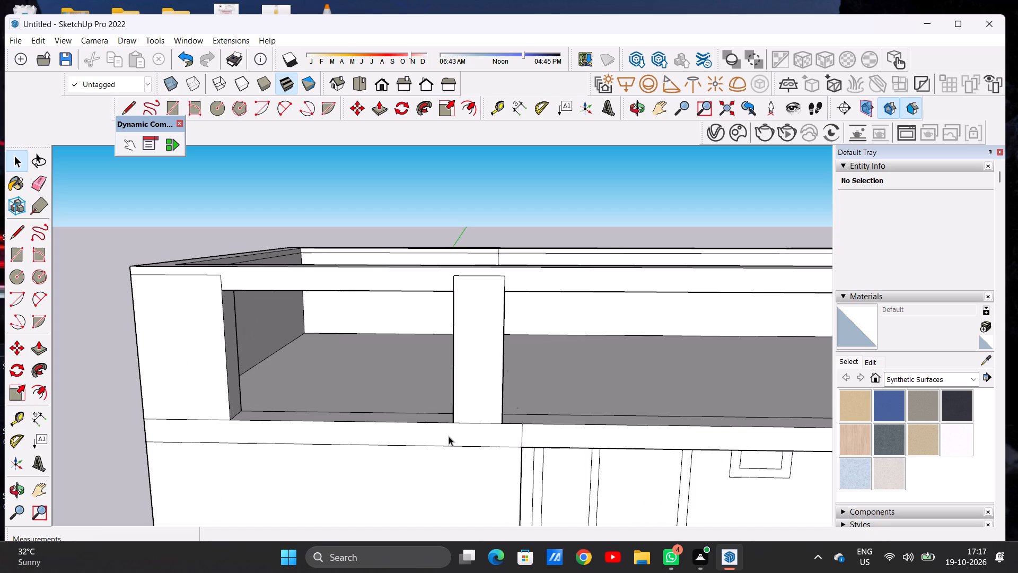
{"action": "key", "text": "p"}
{"action": "scroll", "coordinate": [442, 416], "scroll_direction": "up", "scroll_amount": 5}
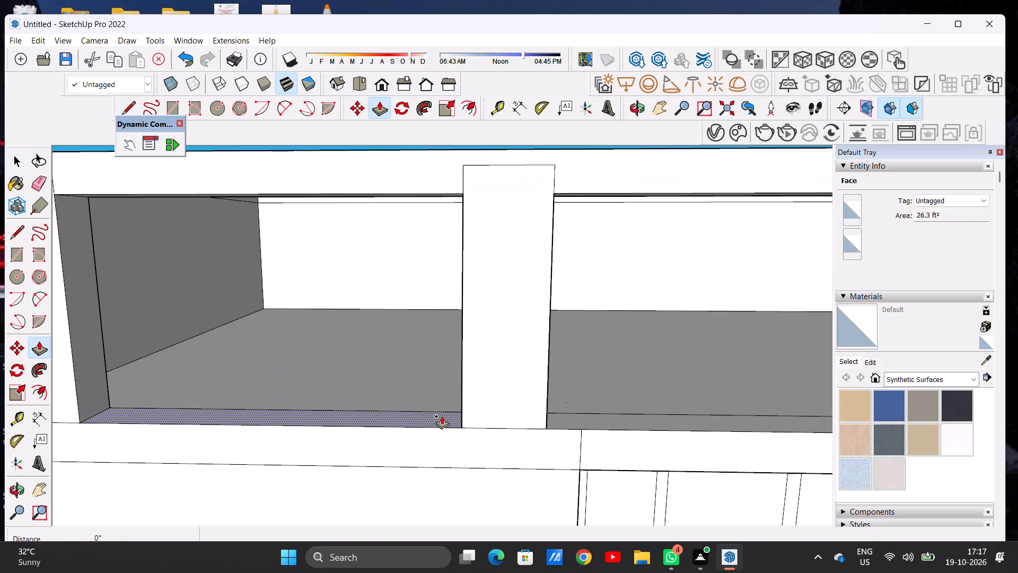
{"action": "left_click", "coordinate": [442, 416]}
{"action": "left_click", "coordinate": [450, 388]}
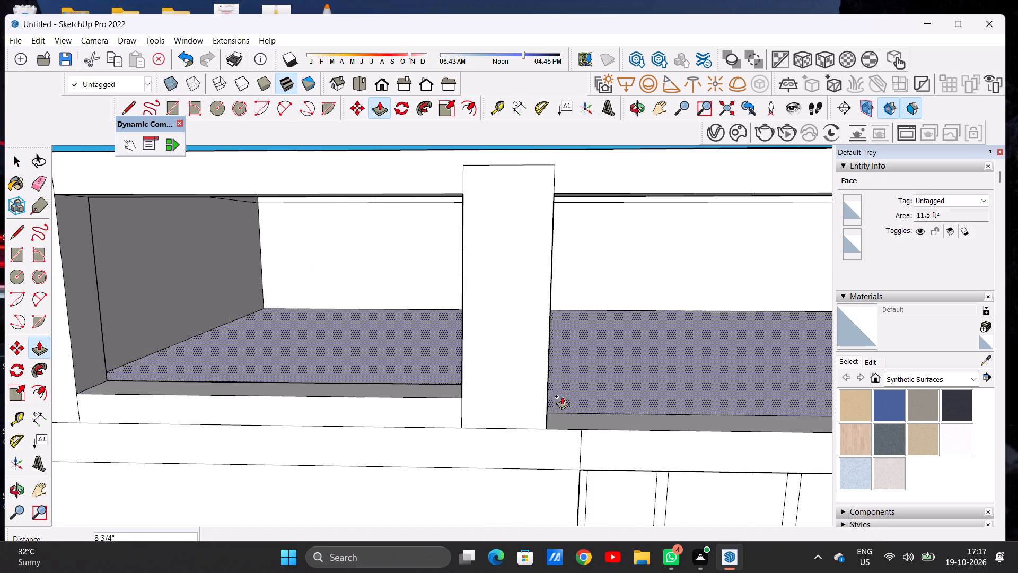
{"action": "left_click", "coordinate": [561, 416]}
{"action": "left_click", "coordinate": [461, 394]}
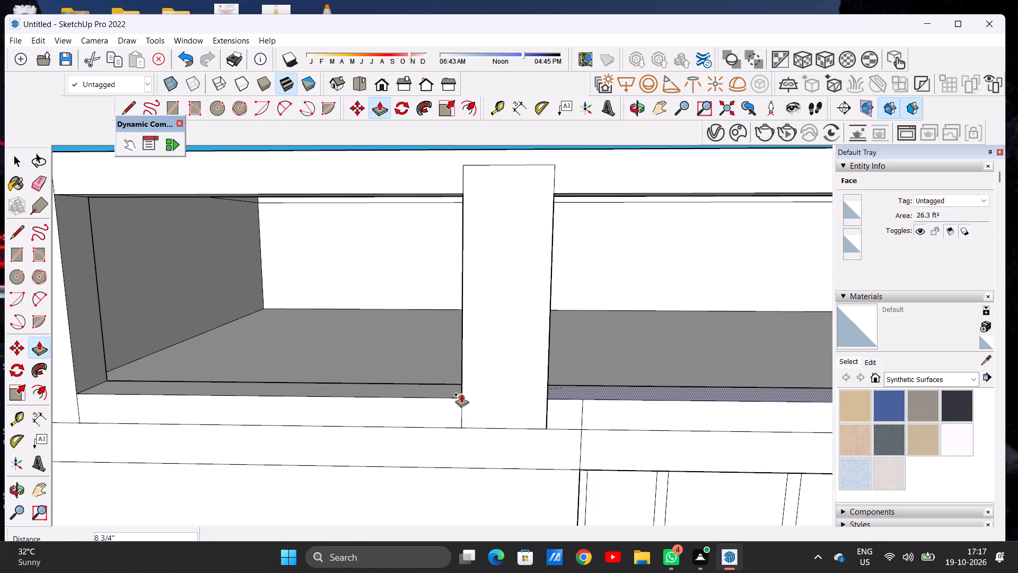
{"action": "key", "text": "space"}
Erase the small pillar's top edge and the two short vertical edges where it crosses the front beam.
{"action": "scroll", "coordinate": [489, 450], "scroll_direction": "down", "scroll_amount": 20}
{"action": "scroll", "coordinate": [489, 450], "scroll_direction": "down", "scroll_amount": 3}
{"action": "scroll", "coordinate": [486, 438], "scroll_direction": "up", "scroll_amount": 5}
{"action": "scroll", "coordinate": [486, 438], "scroll_direction": "down", "scroll_amount": 1}
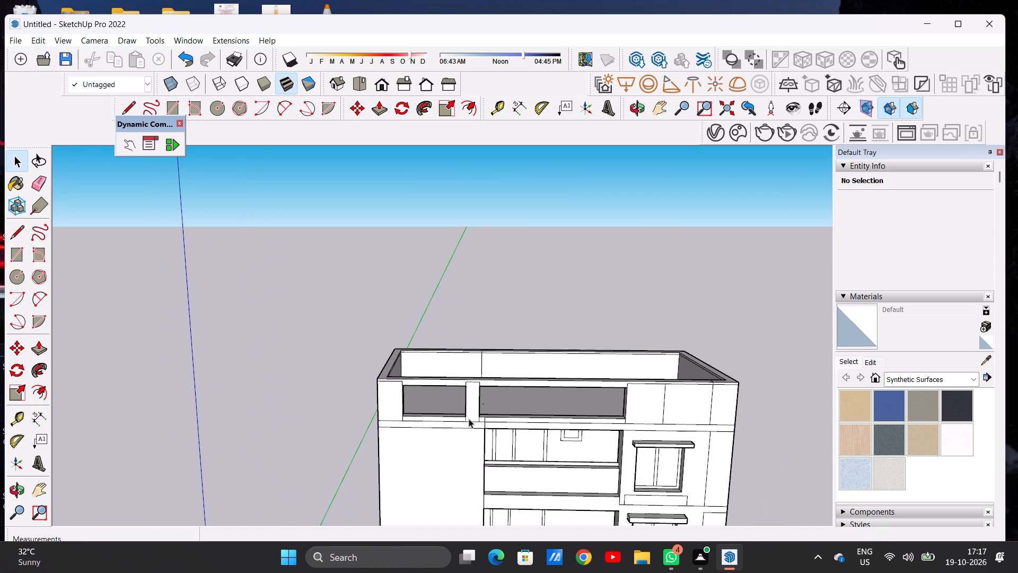
{"action": "middle_click_drag", "start_coordinate": [464, 418], "coordinate": [460, 378]}
{"action": "scroll", "coordinate": [488, 376], "scroll_direction": "up", "scroll_amount": 13}
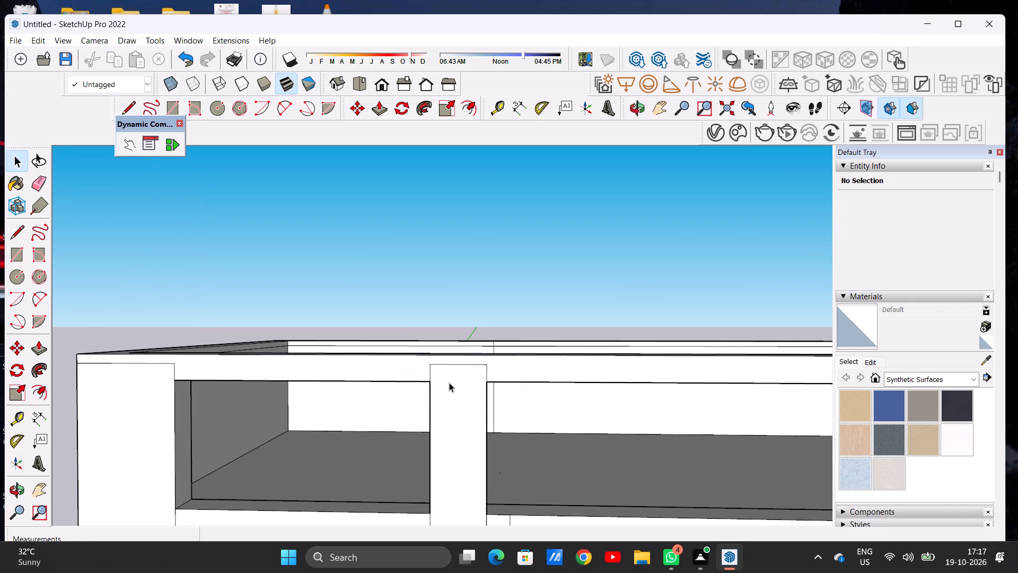
{"action": "key", "text": "e"}
{"action": "left_click_drag", "start_coordinate": [447, 362], "coordinate": [449, 375]}
{"action": "left_click_drag", "start_coordinate": [425, 372], "coordinate": [439, 369]}
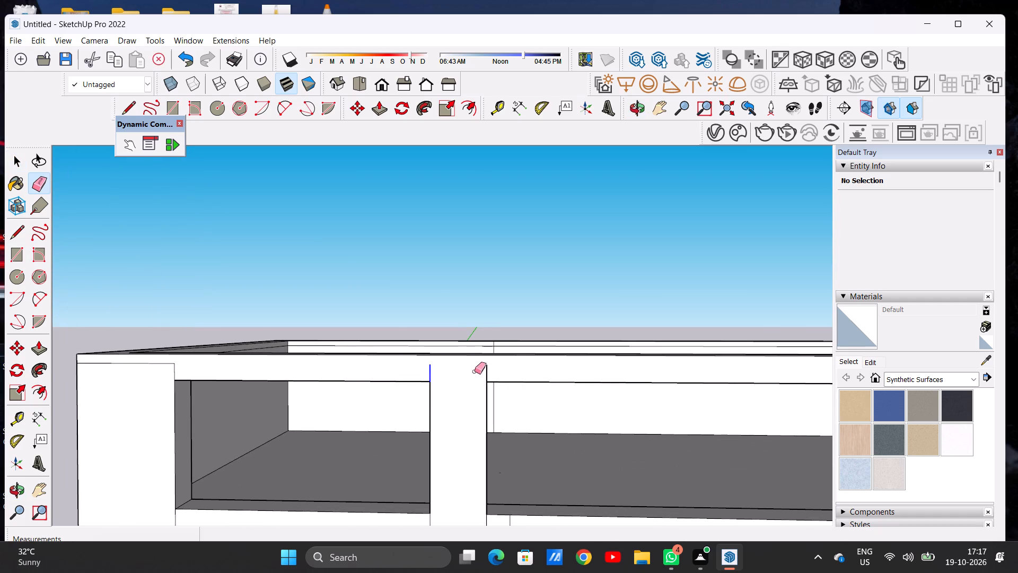
{"action": "left_click_drag", "start_coordinate": [482, 374], "coordinate": [489, 373]}
{"action": "scroll", "coordinate": [480, 356], "scroll_direction": "down", "scroll_amount": 7}
{"action": "scroll", "coordinate": [477, 452], "scroll_direction": "up", "scroll_amount": 7}
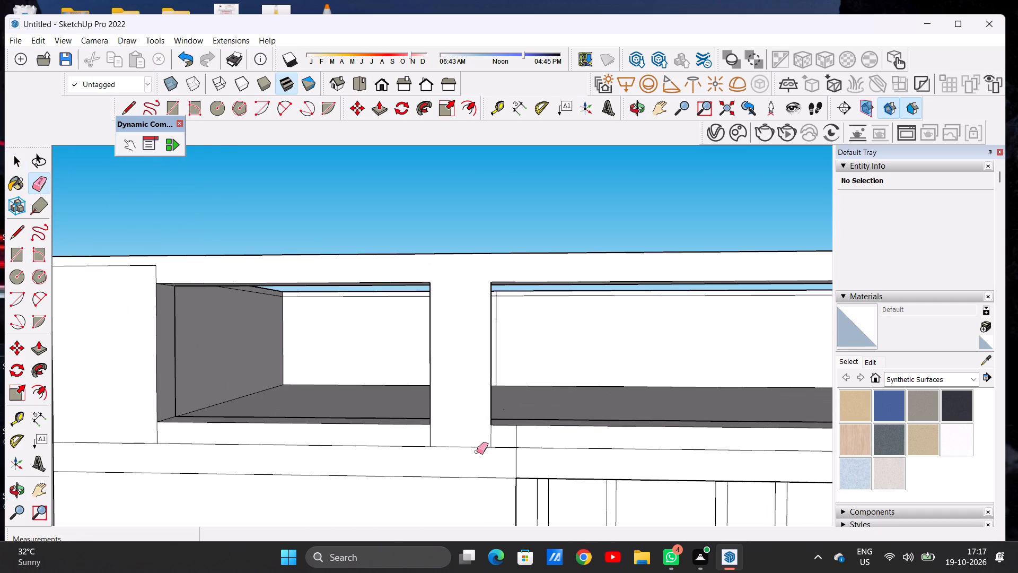
{"action": "key", "text": "space"}
Erase the short vertical edge on the wide opening's sill, just beside the small pillar.
{"action": "scroll", "coordinate": [539, 444], "scroll_direction": "down", "scroll_amount": 13}
{"action": "scroll", "coordinate": [493, 444], "scroll_direction": "up", "scroll_amount": 4}
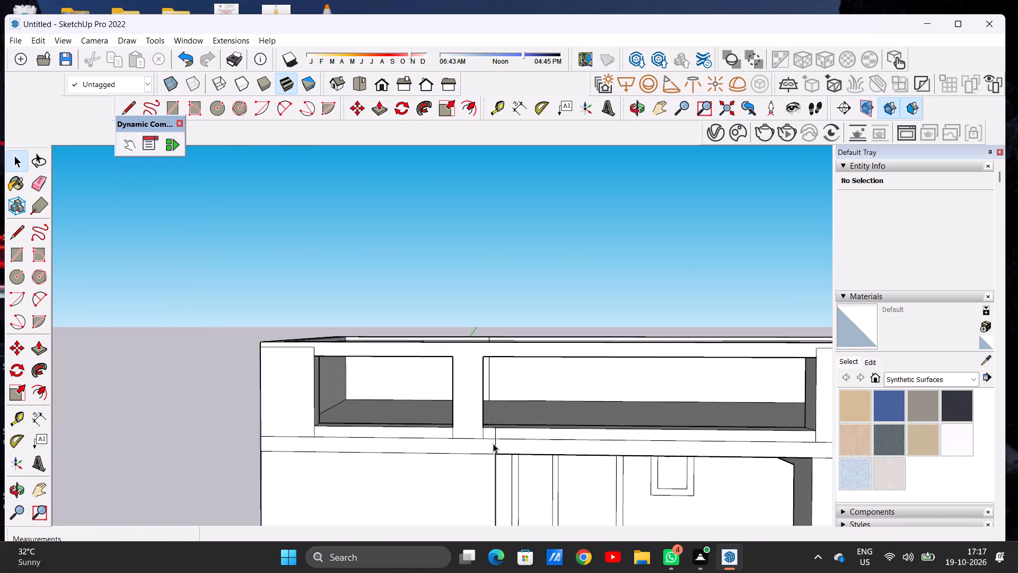
{"action": "scroll", "coordinate": [493, 444], "scroll_direction": "up", "scroll_amount": 10}
{"action": "key", "text": "e"}
{"action": "scroll", "coordinate": [495, 434], "scroll_direction": "up", "scroll_amount": 7}
{"action": "left_click_drag", "start_coordinate": [493, 437], "coordinate": [502, 437]}
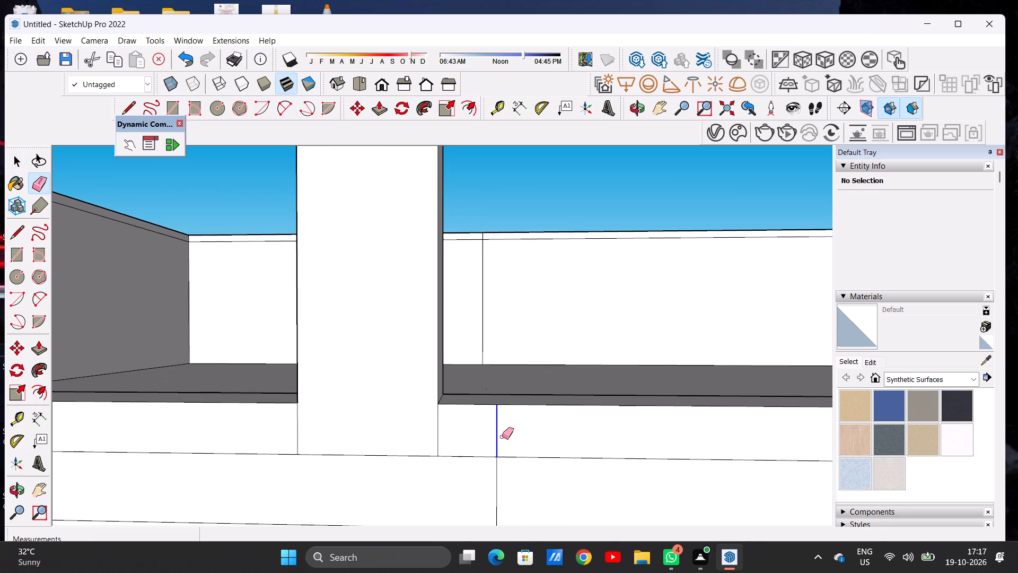
{"action": "key", "text": "space"}
Examine the framed front openings, sills and parapet from the front and from the roof's side.
{"action": "scroll", "coordinate": [507, 461], "scroll_direction": "down", "scroll_amount": 2}
{"action": "scroll", "coordinate": [510, 470], "scroll_direction": "up", "scroll_amount": 1}
{"action": "scroll", "coordinate": [510, 470], "scroll_direction": "down", "scroll_amount": 20}
{"action": "scroll", "coordinate": [510, 470], "scroll_direction": "down", "scroll_amount": 5}
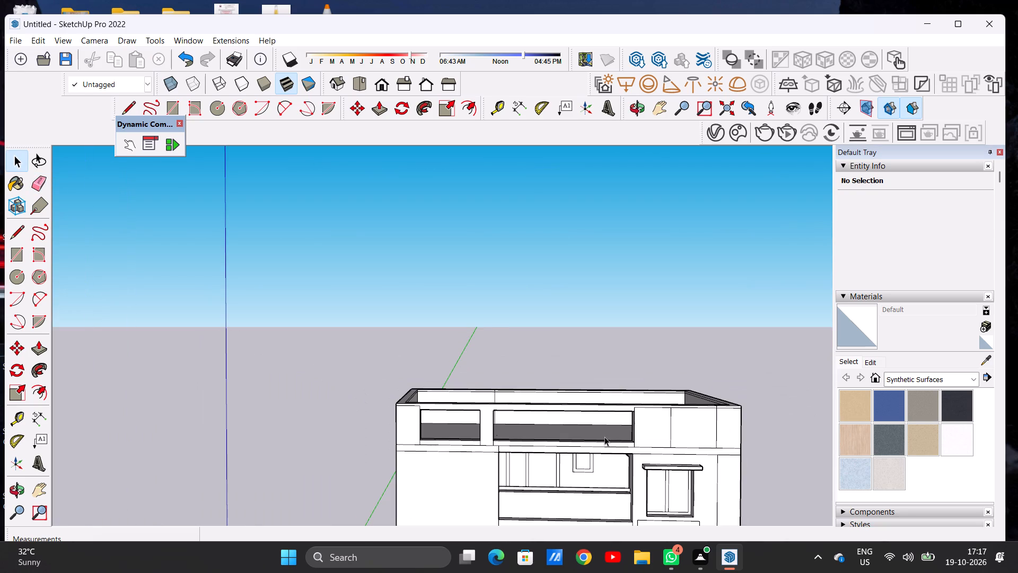
{"action": "scroll", "coordinate": [561, 435], "scroll_direction": "down", "scroll_amount": 2}
{"action": "scroll", "coordinate": [528, 426], "scroll_direction": "up", "scroll_amount": 6}
{"action": "middle_click_drag", "start_coordinate": [740, 413], "coordinate": [307, 425]}
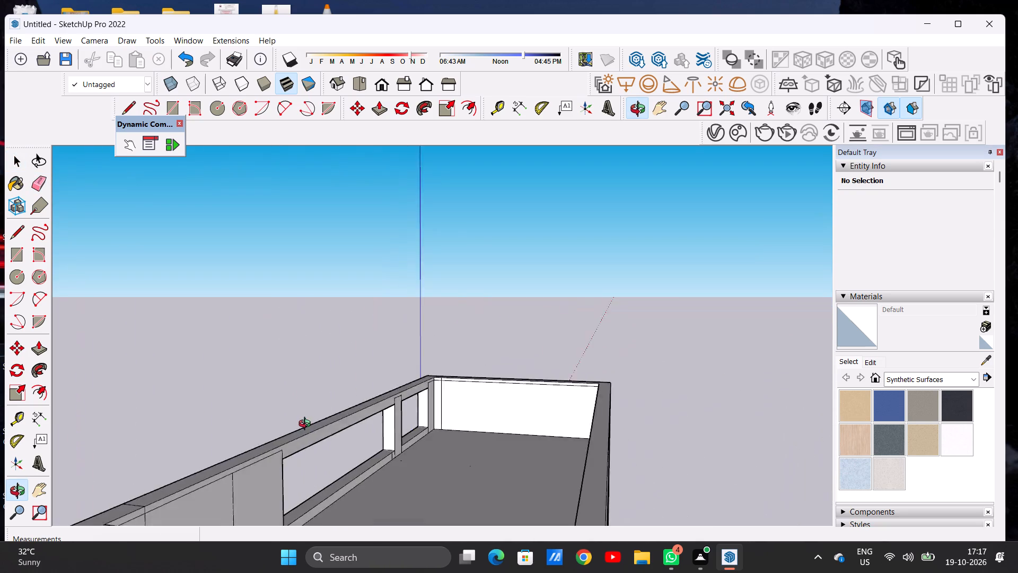
{"action": "middle_click_drag", "start_coordinate": [307, 425], "coordinate": [580, 410]}
{"action": "scroll", "coordinate": [468, 423], "scroll_direction": "down", "scroll_amount": 6}
{"action": "middle_click_drag", "start_coordinate": [434, 414], "coordinate": [568, 406]}
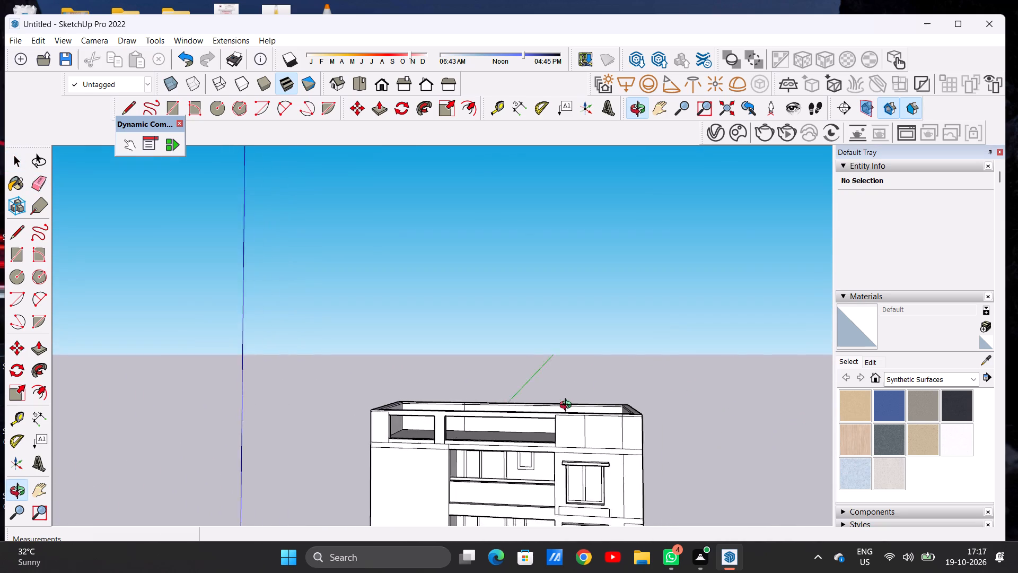
{"action": "middle_click_drag", "start_coordinate": [568, 406], "coordinate": [570, 406]}
{"action": "scroll", "coordinate": [571, 406], "scroll_direction": "down", "scroll_amount": 5}
{"action": "scroll", "coordinate": [485, 424], "scroll_direction": "up", "scroll_amount": 16}
{"action": "middle_click_drag", "start_coordinate": [489, 423], "coordinate": [501, 427]}
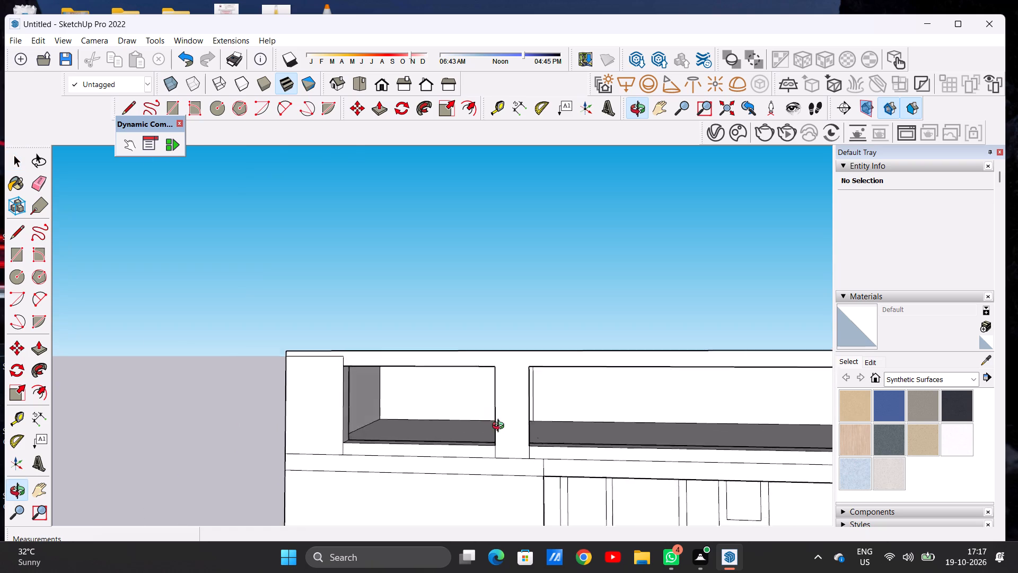
Erase the corner pillar's top edge and the short vertical edge beside it where they cross the front parapet's top band.
{"action": "middle_click_drag", "start_coordinate": [501, 427], "coordinate": [521, 477]}
{"action": "scroll", "coordinate": [336, 384], "scroll_direction": "up", "scroll_amount": 4}
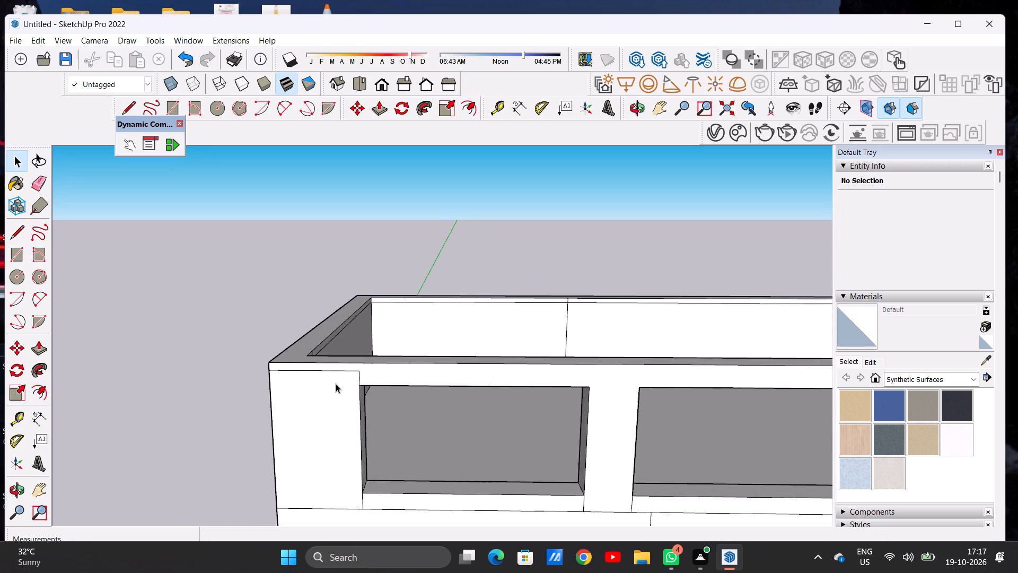
{"action": "scroll", "coordinate": [336, 384], "scroll_direction": "up", "scroll_amount": 4}
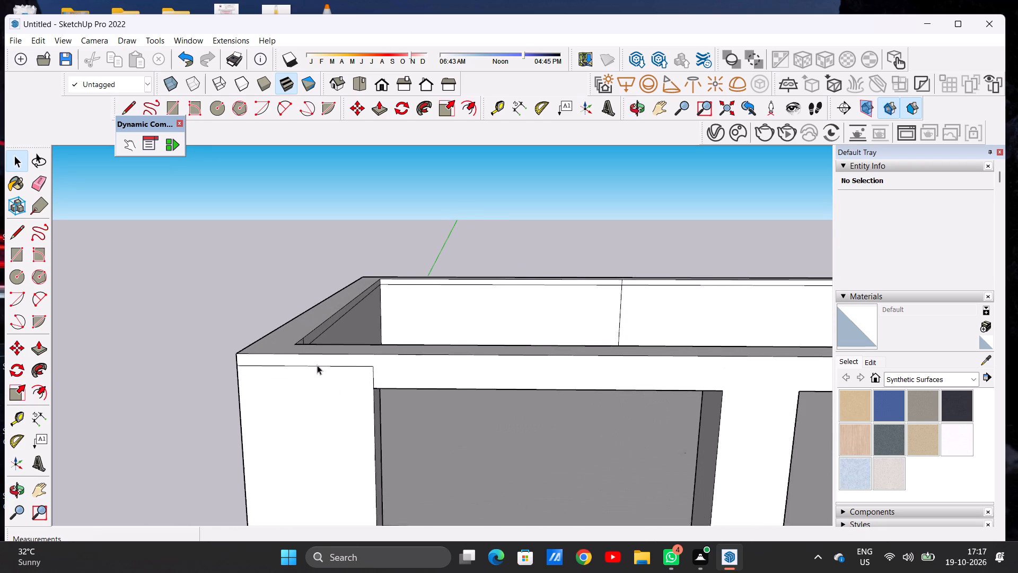
{"action": "scroll", "coordinate": [317, 365], "scroll_direction": "up", "scroll_amount": 1}
{"action": "key", "text": "e"}
{"action": "left_click_drag", "start_coordinate": [329, 366], "coordinate": [331, 375]}
{"action": "left_click_drag", "start_coordinate": [359, 380], "coordinate": [371, 378]}
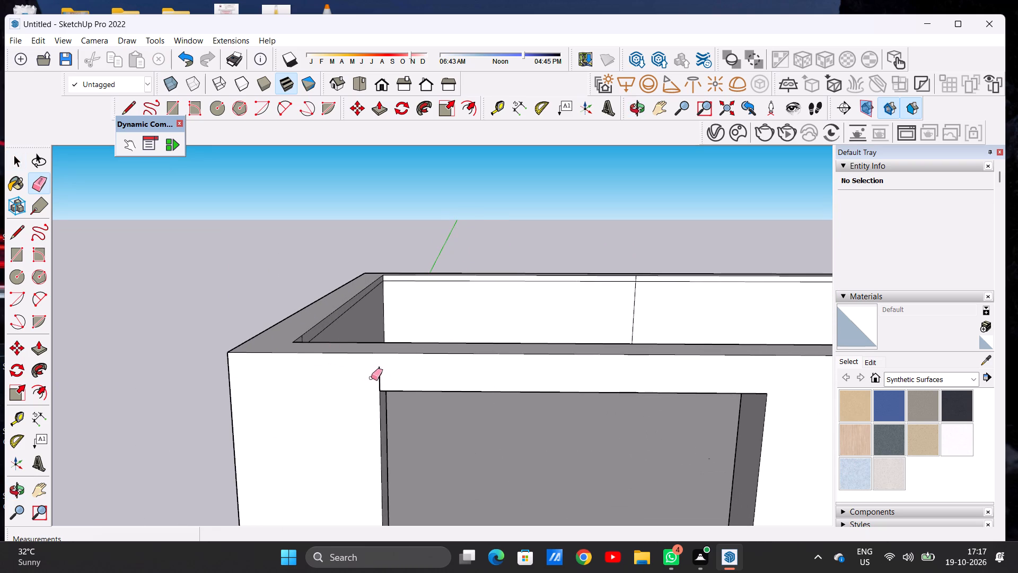
{"action": "left_click_drag", "start_coordinate": [371, 378], "coordinate": [381, 378]}
{"action": "key", "text": "space"}
Draw a line about 15' 8" long from the wide opening's upper corner across the solid front wall to the building's outer edge.
{"action": "scroll", "coordinate": [286, 409], "scroll_direction": "down", "scroll_amount": 18}
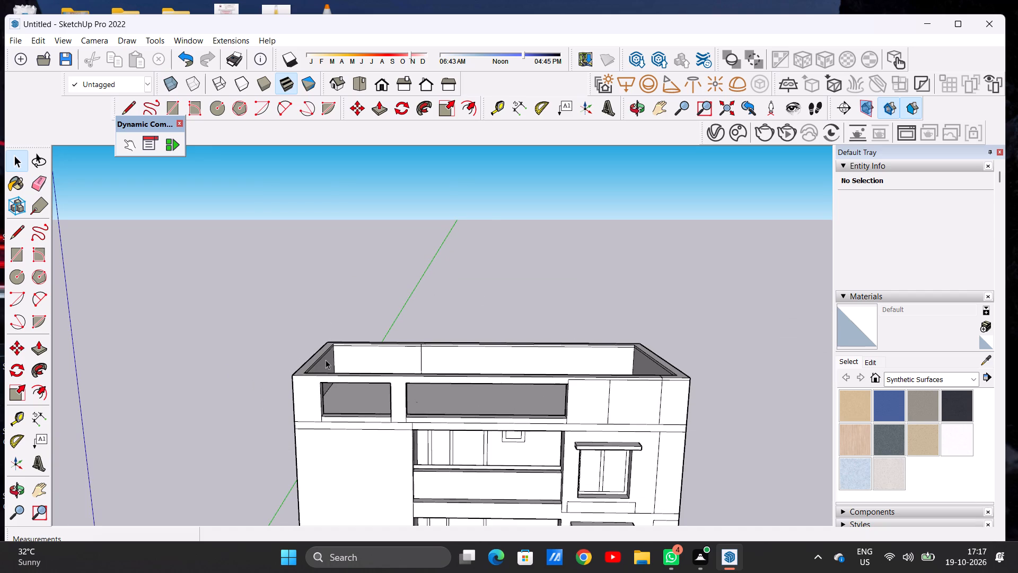
{"action": "scroll", "coordinate": [548, 397], "scroll_direction": "up", "scroll_amount": 7}
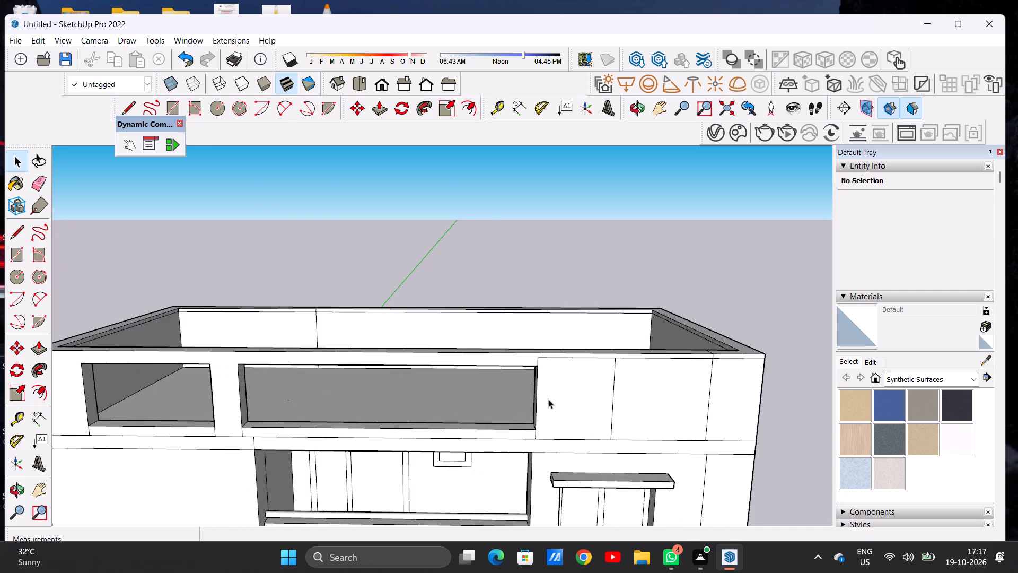
{"action": "middle_click_drag", "start_coordinate": [562, 413], "coordinate": [562, 377]}
{"action": "key", "text": "l"}
{"action": "scroll", "coordinate": [566, 361], "scroll_direction": "up", "scroll_amount": 3}
{"action": "scroll", "coordinate": [566, 361], "scroll_direction": "down", "scroll_amount": 1}
{"action": "scroll", "coordinate": [566, 361], "scroll_direction": "up", "scroll_amount": 3}
{"action": "left_click", "coordinate": [516, 344]}
{"action": "scroll", "coordinate": [601, 344], "scroll_direction": "down", "scroll_amount": 7}
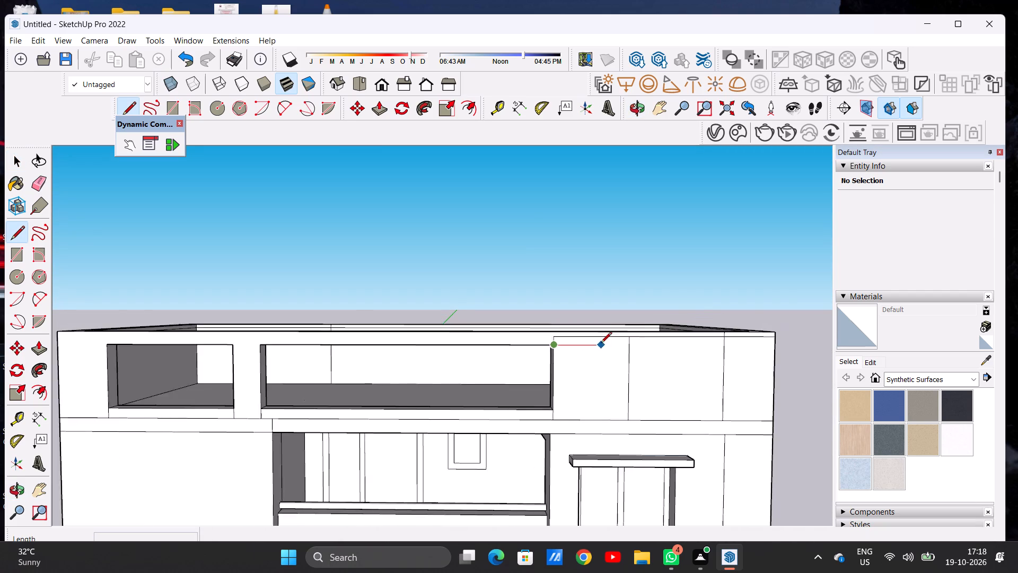
{"action": "scroll", "coordinate": [713, 342], "scroll_direction": "up", "scroll_amount": 5}
{"action": "scroll", "coordinate": [786, 349], "scroll_direction": "up", "scroll_amount": 5}
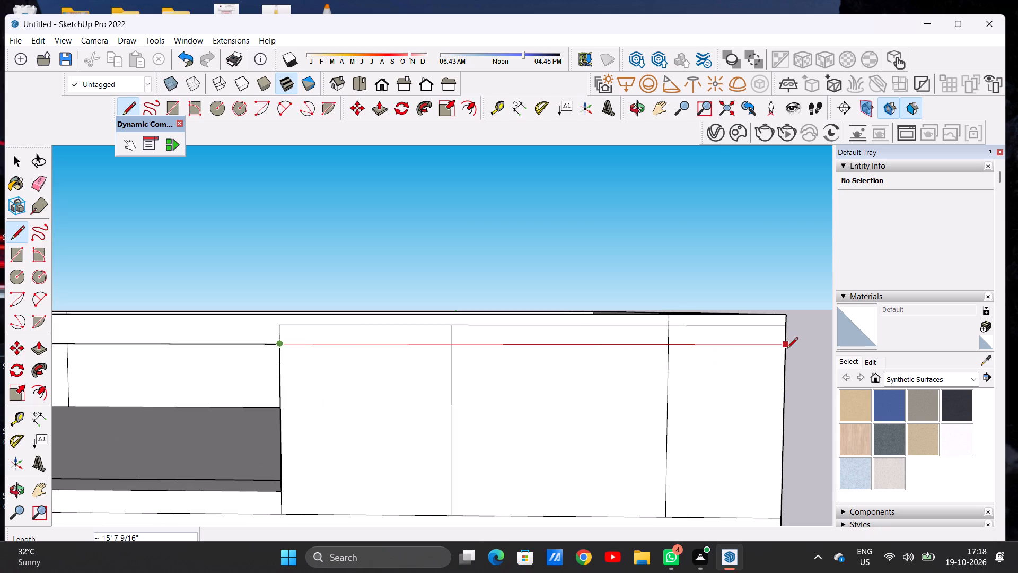
{"action": "left_click", "coordinate": [785, 344]}
{"action": "key", "text": "space"}
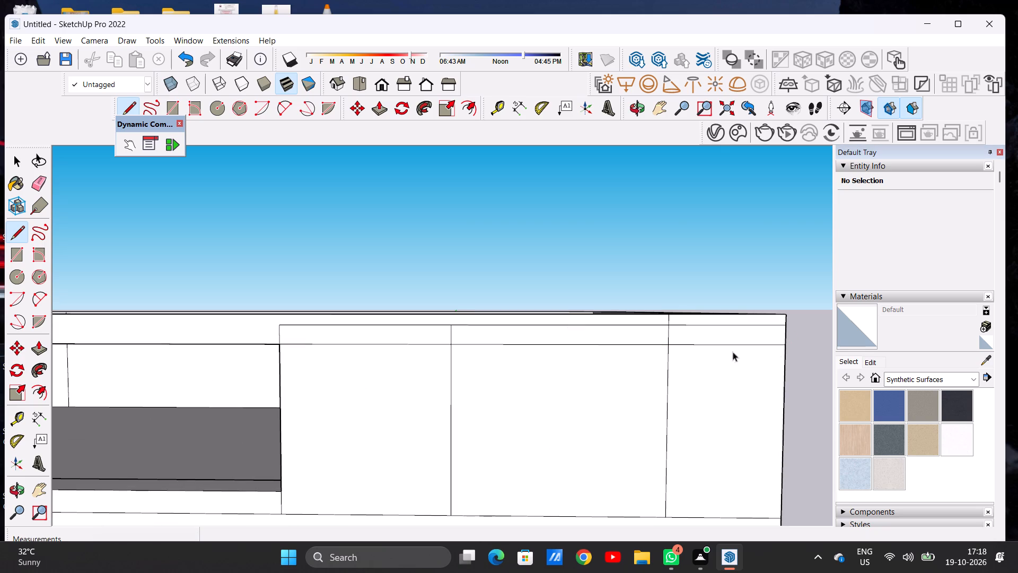
Erase the old horizontal edge and the short vertical edges above the new line, leaving one continuous top band.
{"action": "key", "text": "e"}
{"action": "left_click_drag", "start_coordinate": [437, 334], "coordinate": [457, 334]}
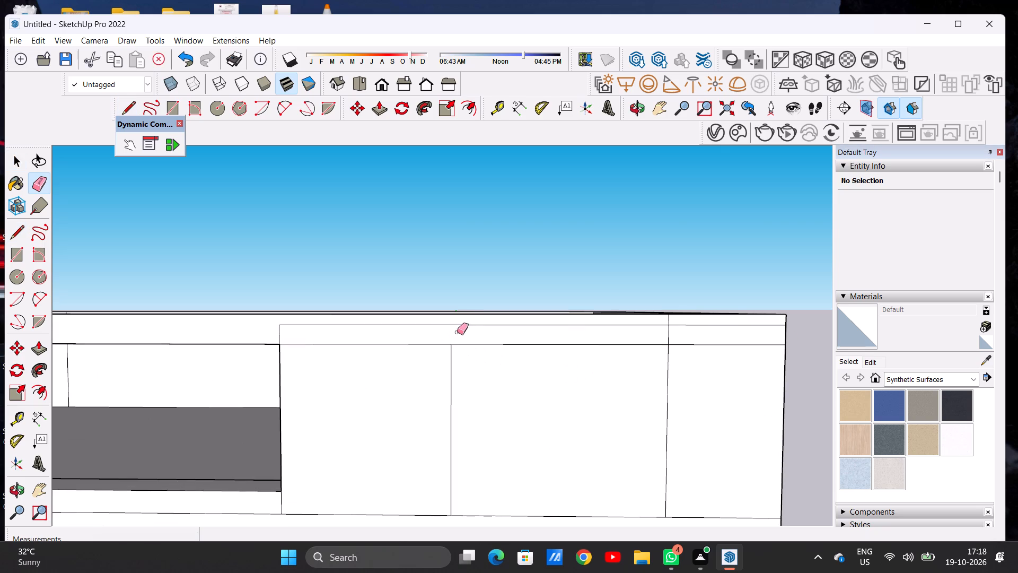
{"action": "left_click_drag", "start_coordinate": [450, 324], "coordinate": [451, 331]}
{"action": "left_click_drag", "start_coordinate": [274, 334], "coordinate": [296, 336]}
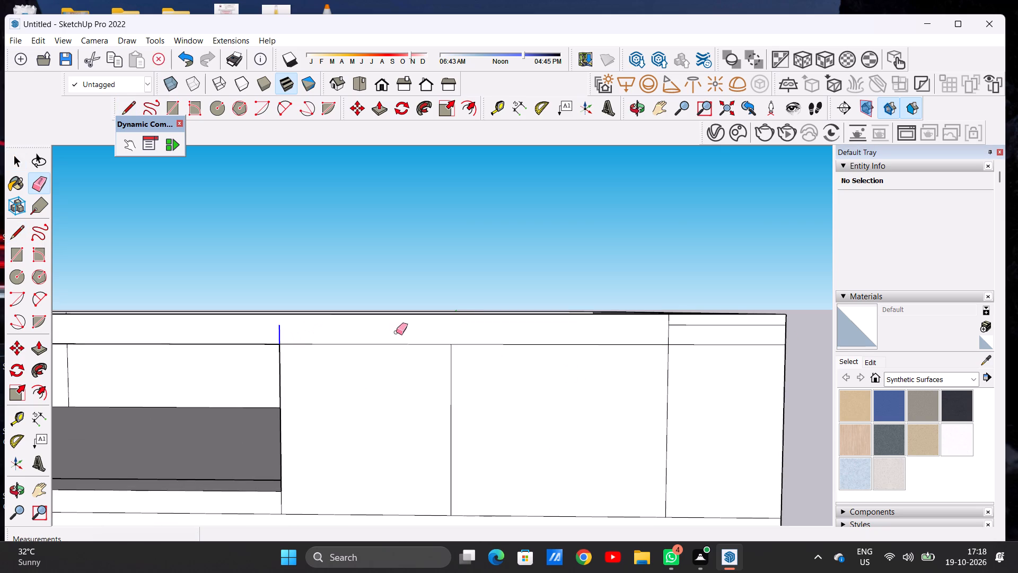
{"action": "scroll", "coordinate": [703, 324], "scroll_direction": "up", "scroll_amount": 5}
{"action": "left_click_drag", "start_coordinate": [701, 327], "coordinate": [702, 335]}
{"action": "left_click_drag", "start_coordinate": [624, 336], "coordinate": [669, 329]}
{"action": "left_click_drag", "start_coordinate": [643, 323], "coordinate": [656, 316]}
{"action": "key", "text": "space"}
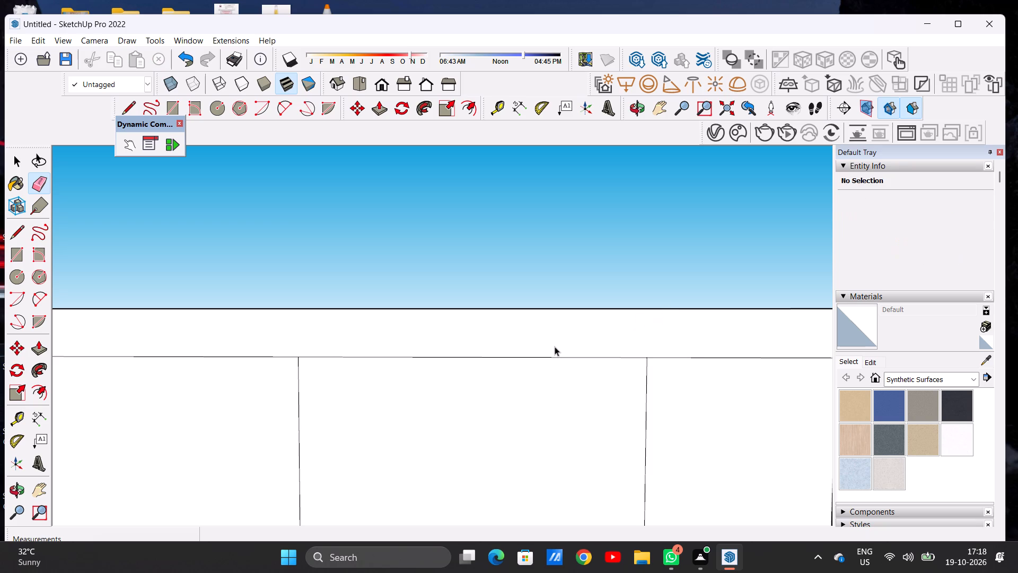
Examine the front parapet band, the framed openings and the floors below from the front.
{"action": "scroll", "coordinate": [555, 346], "scroll_direction": "down", "scroll_amount": 20}
{"action": "scroll", "coordinate": [555, 346], "scroll_direction": "down", "scroll_amount": 9}
{"action": "scroll", "coordinate": [547, 365], "scroll_direction": "up", "scroll_amount": 7}
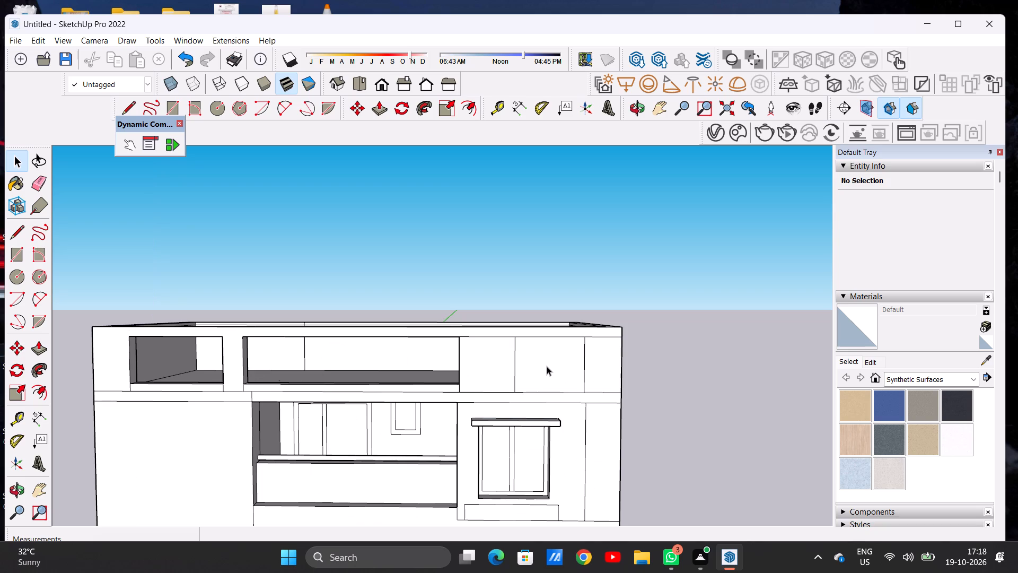
{"action": "scroll", "coordinate": [547, 366], "scroll_direction": "down", "scroll_amount": 7}
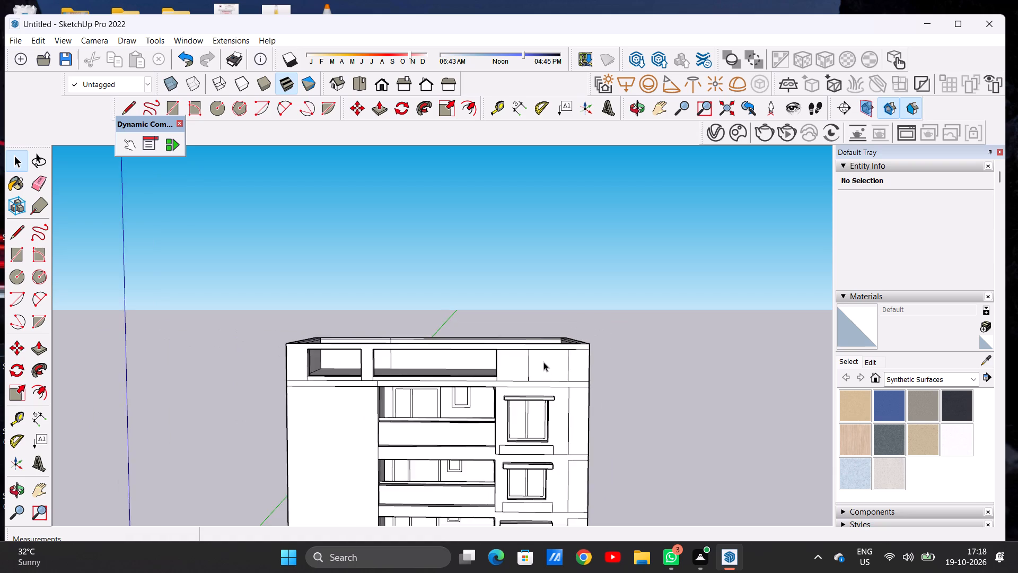
{"action": "scroll", "coordinate": [543, 362], "scroll_direction": "down", "scroll_amount": 3}
{"action": "scroll", "coordinate": [410, 384], "scroll_direction": "up", "scroll_amount": 8}
{"action": "scroll", "coordinate": [459, 368], "scroll_direction": "up", "scroll_amount": 9}
{"action": "scroll", "coordinate": [380, 387], "scroll_direction": "down", "scroll_amount": 4}
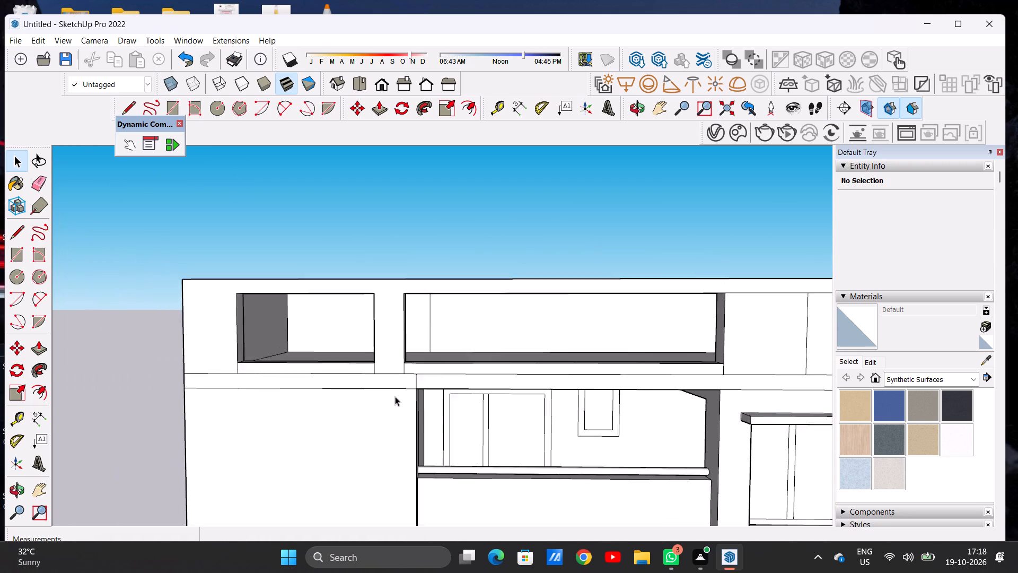
{"action": "scroll", "coordinate": [395, 396], "scroll_direction": "down", "scroll_amount": 3}
{"action": "scroll", "coordinate": [263, 376], "scroll_direction": "up", "scroll_amount": 1}
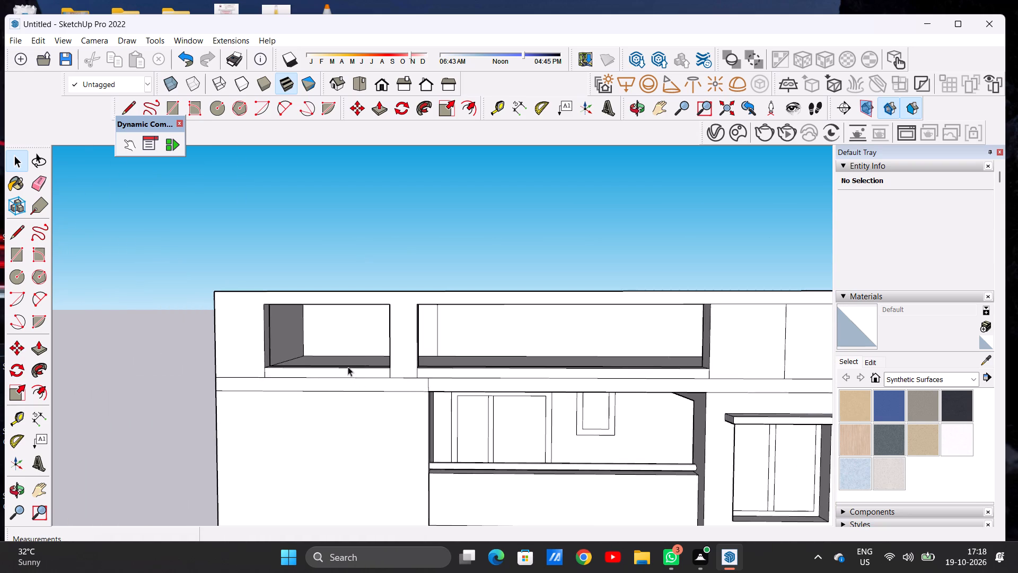
{"action": "middle_click_drag", "start_coordinate": [357, 348], "coordinate": [355, 353]}
{"action": "scroll", "coordinate": [380, 359], "scroll_direction": "down", "scroll_amount": 7}
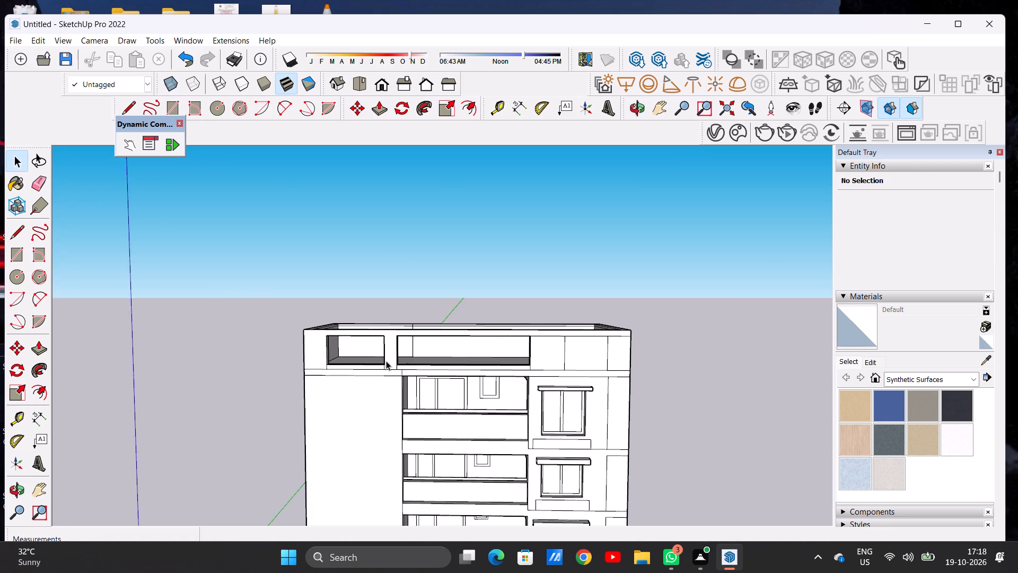
{"action": "scroll", "coordinate": [386, 361], "scroll_direction": "down", "scroll_amount": 2}
{"action": "scroll", "coordinate": [381, 359], "scroll_direction": "up", "scroll_amount": 8}
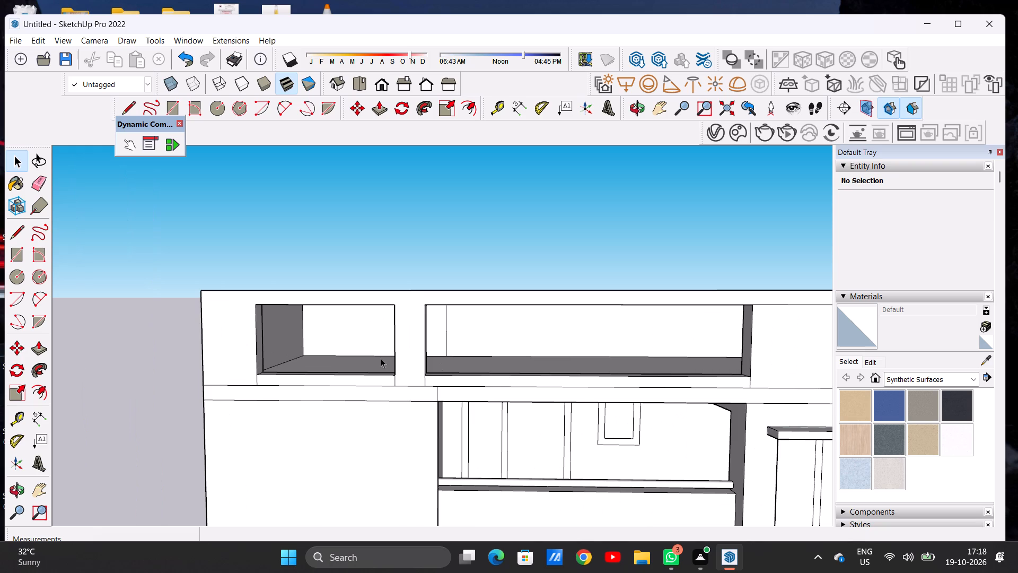
{"action": "scroll", "coordinate": [372, 359], "scroll_direction": "down", "scroll_amount": 4}
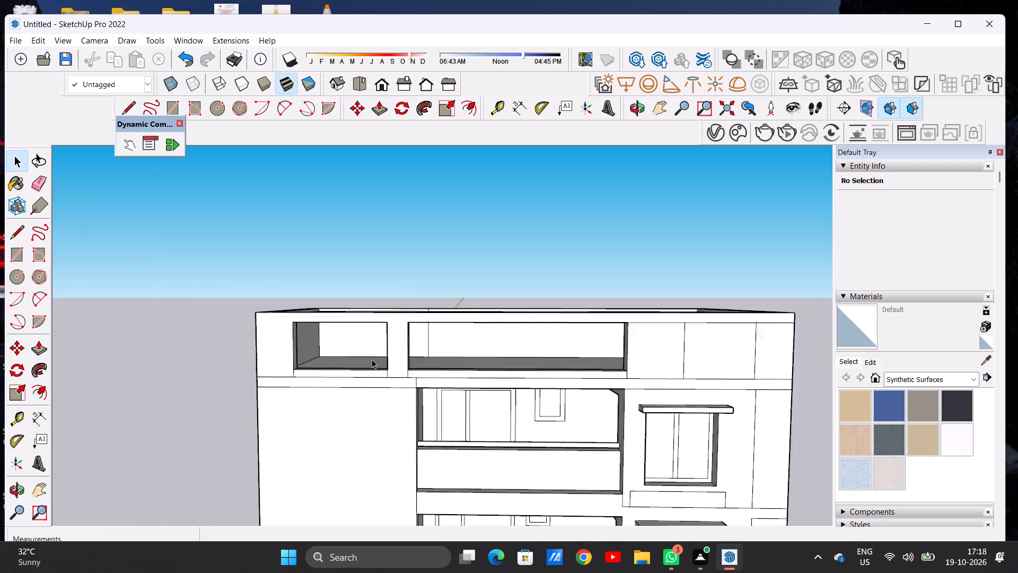
{"action": "scroll", "coordinate": [372, 359], "scroll_direction": "down", "scroll_amount": 2}
{"action": "scroll", "coordinate": [384, 349], "scroll_direction": "up", "scroll_amount": 2}
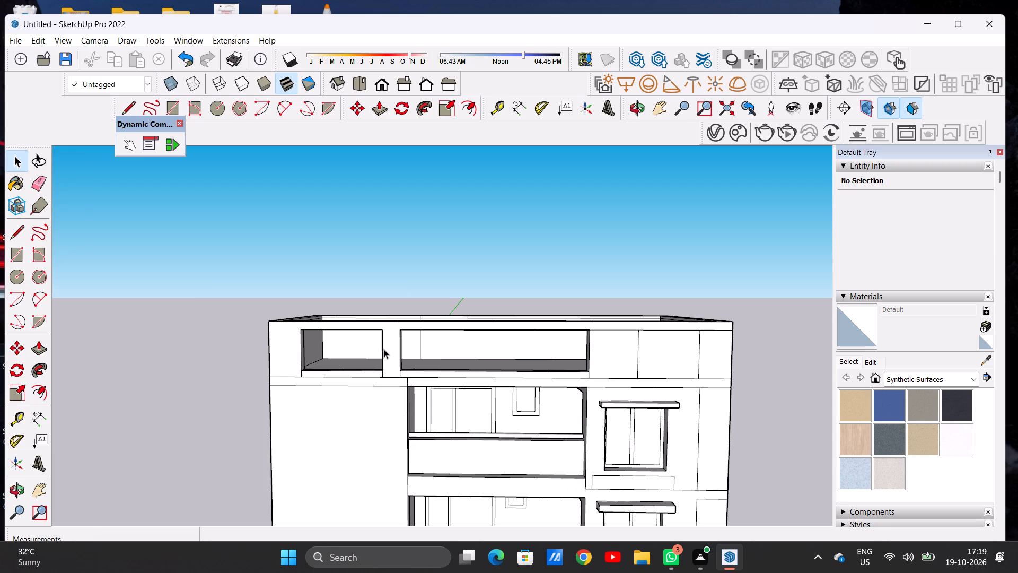
Draw a small circle of about 23.5 sq in on the wide opening's sill, at the end beside the small pillar.
{"action": "middle_click_drag", "start_coordinate": [531, 361], "coordinate": [531, 451]}
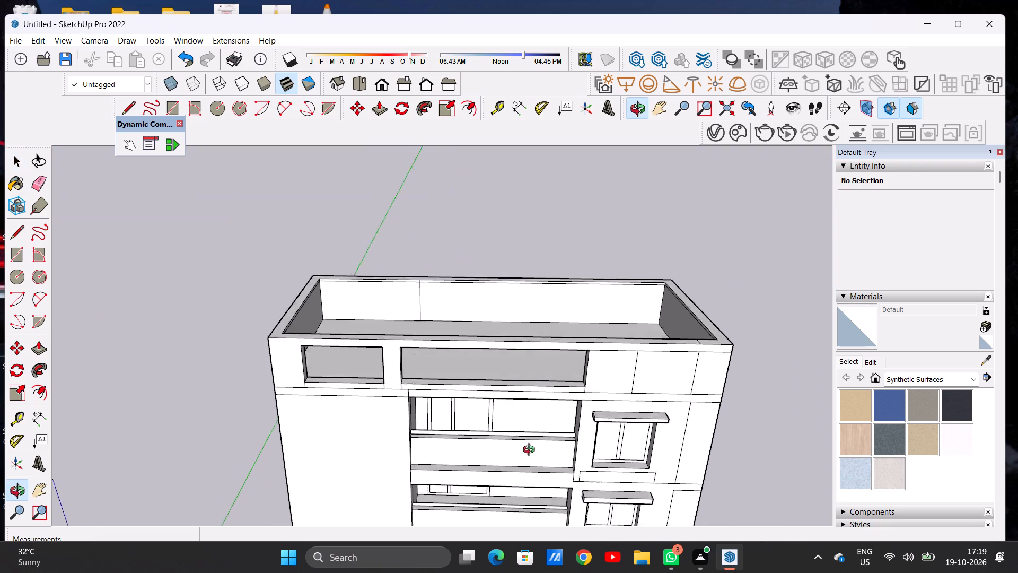
{"action": "middle_click_drag", "start_coordinate": [531, 451], "coordinate": [531, 463]}
{"action": "scroll", "coordinate": [405, 386], "scroll_direction": "up", "scroll_amount": 7}
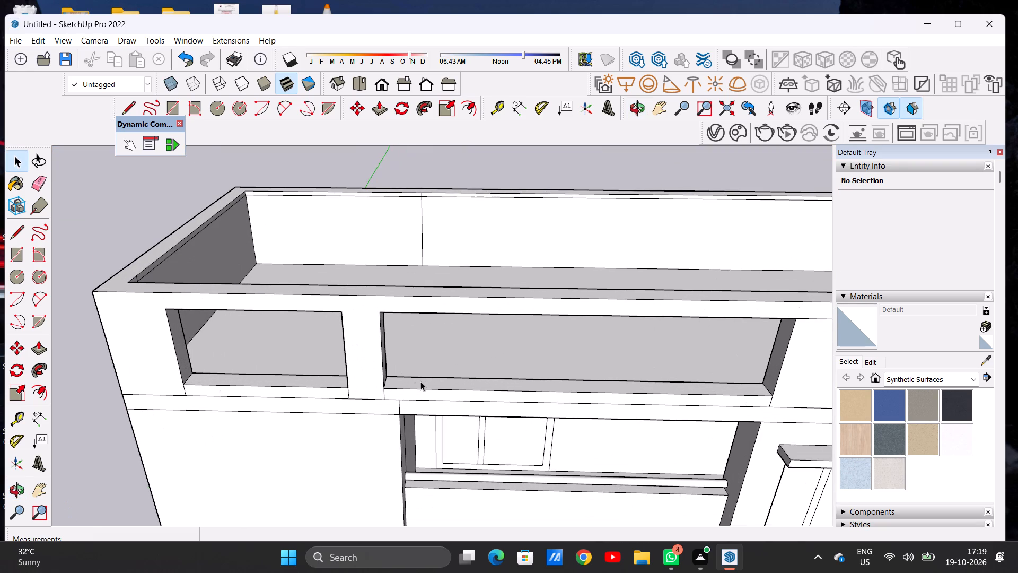
{"action": "scroll", "coordinate": [406, 360], "scroll_direction": "down", "scroll_amount": 2}
{"action": "middle_click_drag", "start_coordinate": [457, 370], "coordinate": [464, 409]}
{"action": "scroll", "coordinate": [701, 400], "scroll_direction": "up", "scroll_amount": 5}
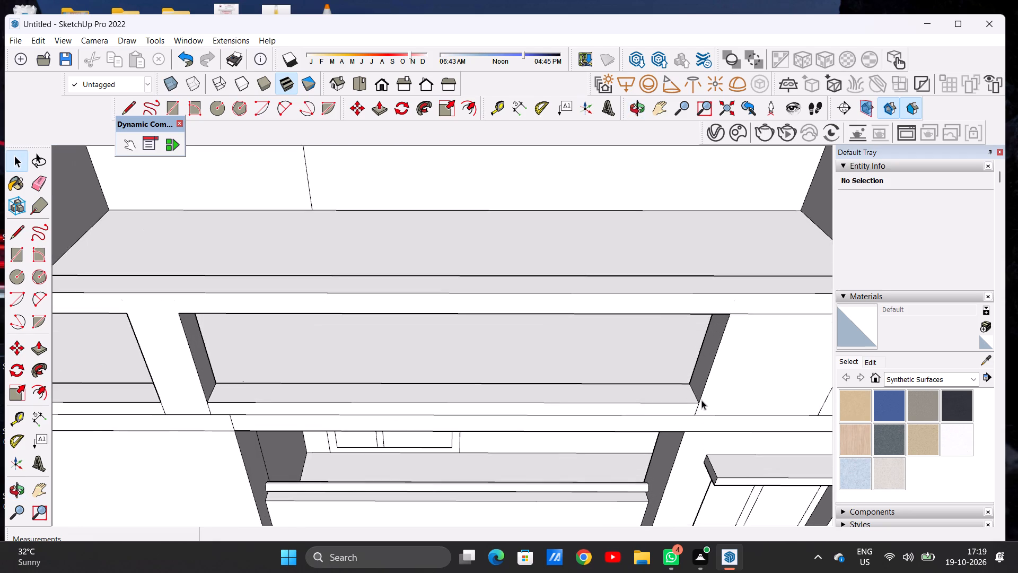
{"action": "middle_click_drag", "start_coordinate": [501, 431], "coordinate": [495, 462]}
{"action": "scroll", "coordinate": [226, 426], "scroll_direction": "up", "scroll_amount": 3}
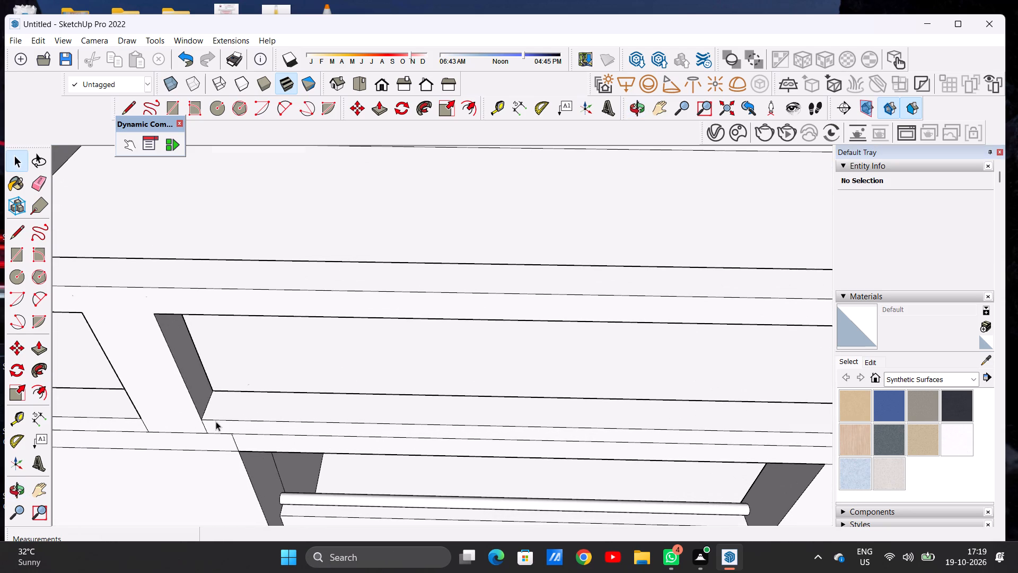
{"action": "key", "text": "c"}
{"action": "scroll", "coordinate": [225, 405], "scroll_direction": "up", "scroll_amount": 4}
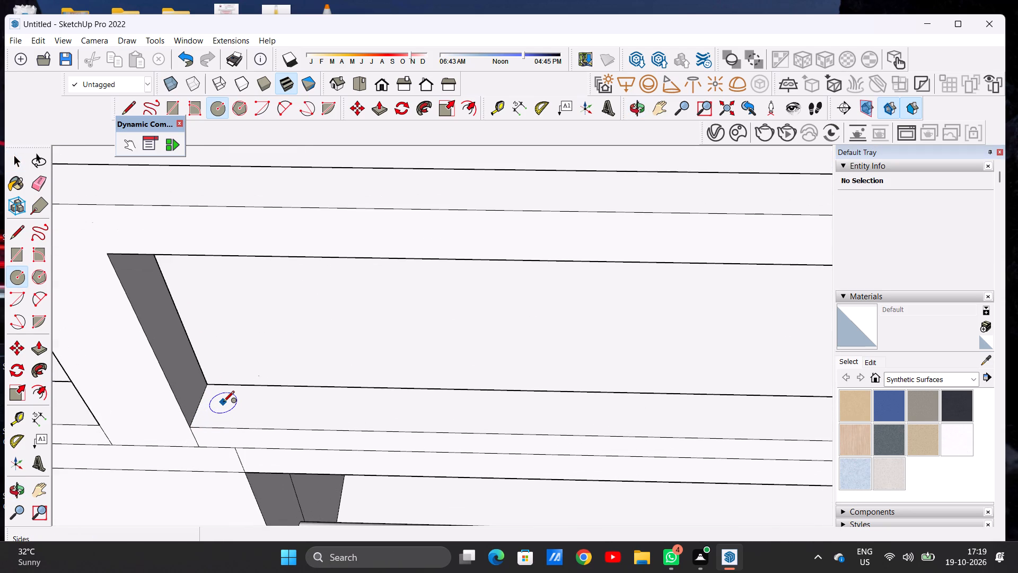
{"action": "left_click", "coordinate": [223, 403]}
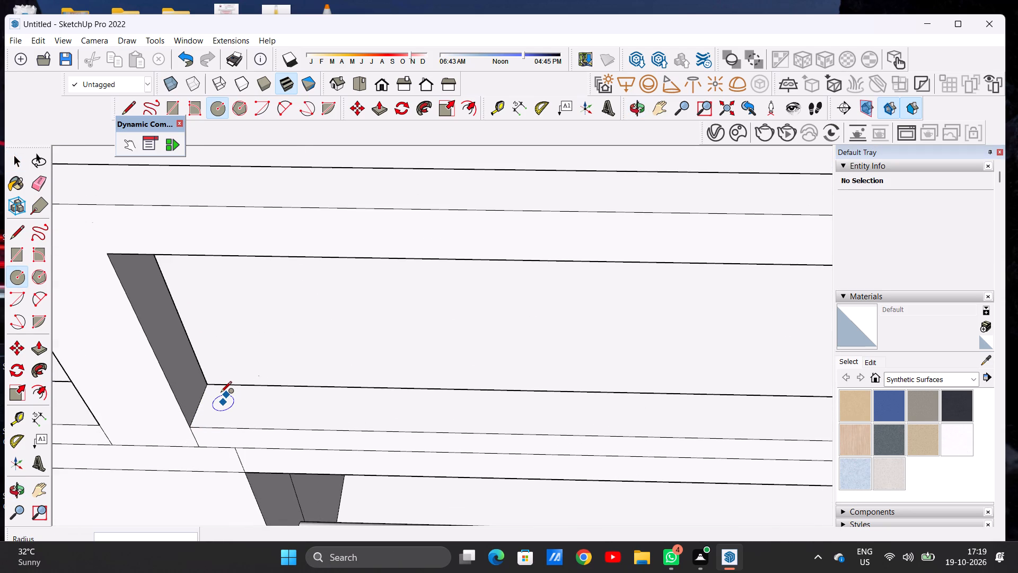
{"action": "left_click", "coordinate": [221, 393]}
{"action": "key", "text": "space"}
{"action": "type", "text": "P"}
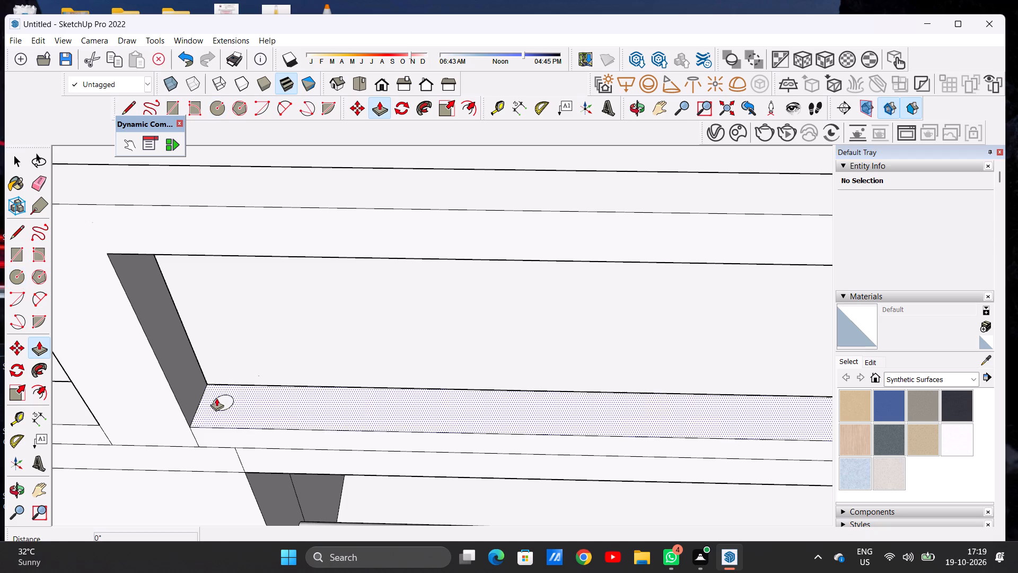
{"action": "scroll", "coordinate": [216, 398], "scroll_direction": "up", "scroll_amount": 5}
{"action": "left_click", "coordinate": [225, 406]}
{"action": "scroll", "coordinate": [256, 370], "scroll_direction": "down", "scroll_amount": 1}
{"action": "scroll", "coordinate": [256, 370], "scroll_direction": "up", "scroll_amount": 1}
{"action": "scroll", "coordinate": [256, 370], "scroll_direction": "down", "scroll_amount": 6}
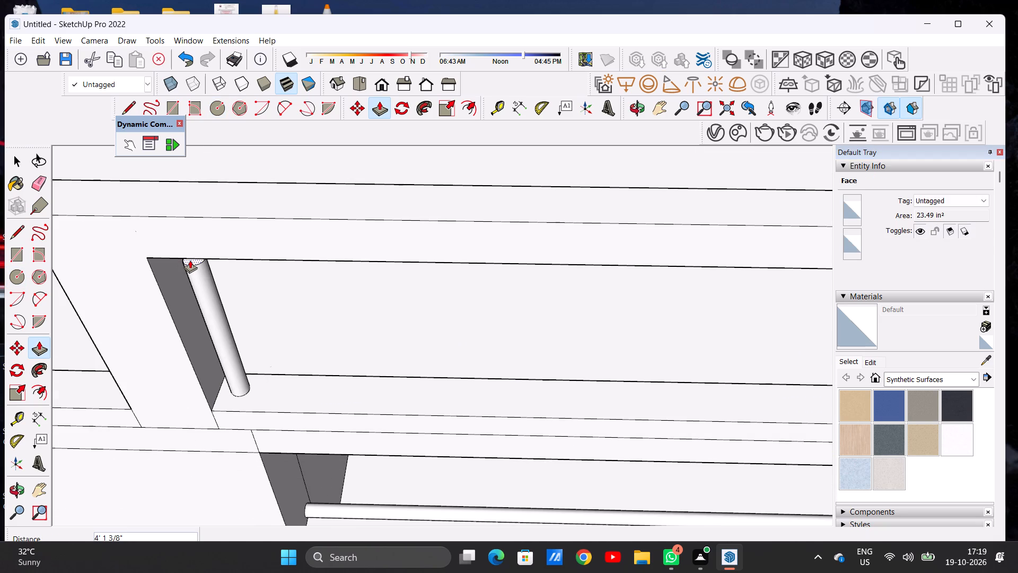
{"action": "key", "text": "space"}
Copy the small circle 10 times along the wide opening's sill at a spacing of about 9 9/16".
{"action": "scroll", "coordinate": [262, 329], "scroll_direction": "down", "scroll_amount": 7}
{"action": "middle_click_drag", "start_coordinate": [304, 357], "coordinate": [303, 408]}
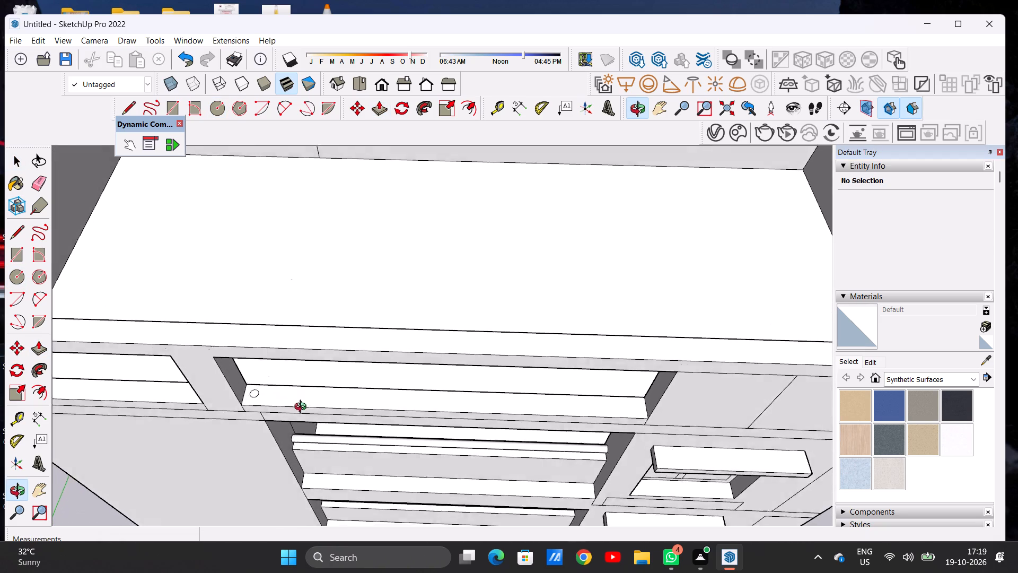
{"action": "middle_click_drag", "start_coordinate": [303, 408], "coordinate": [306, 413]}
{"action": "scroll", "coordinate": [309, 384], "scroll_direction": "up", "scroll_amount": 4}
{"action": "scroll", "coordinate": [216, 430], "scroll_direction": "up", "scroll_amount": 4}
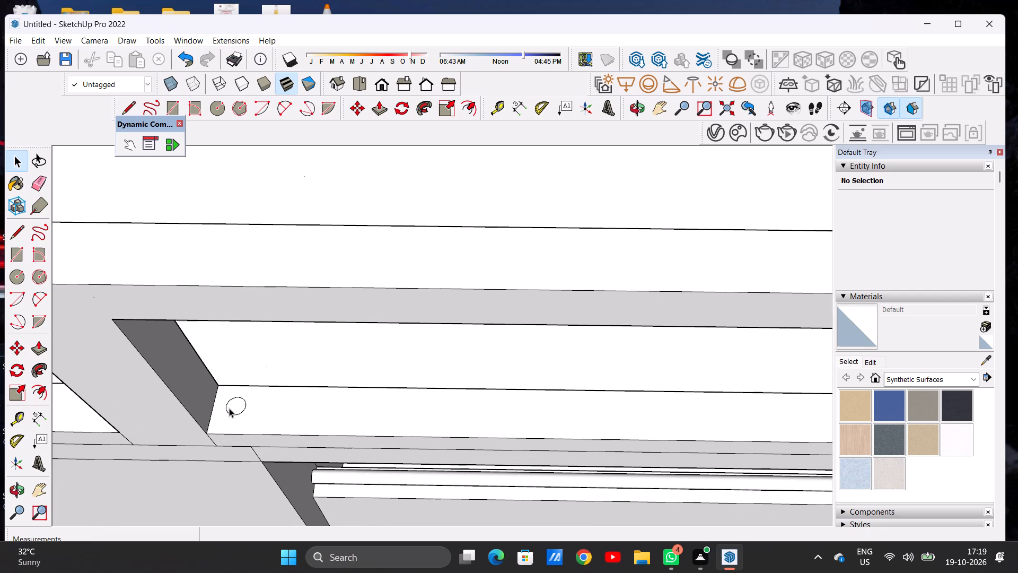
{"action": "double_click", "coordinate": [233, 405]}
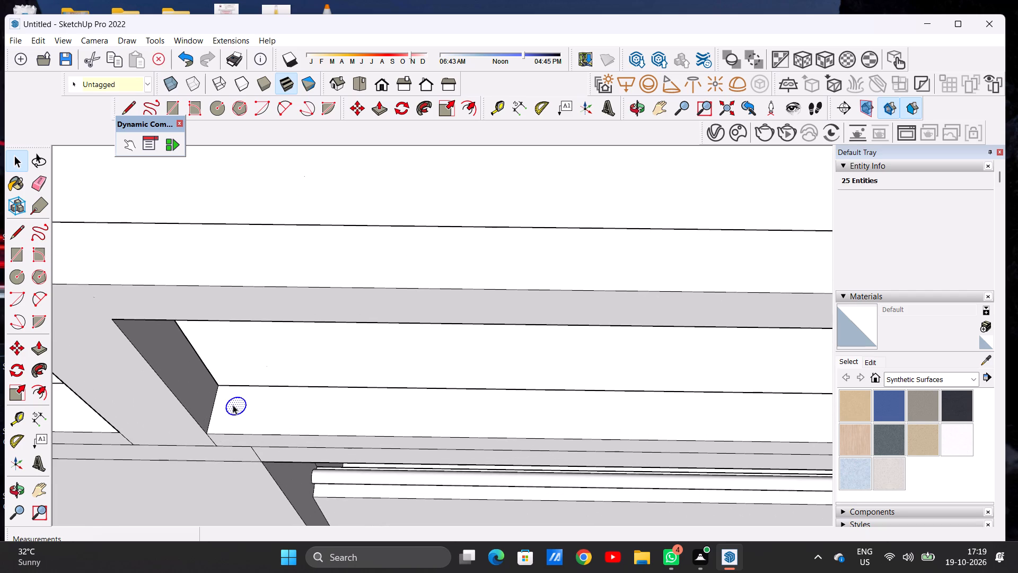
{"action": "key", "text": "m"}
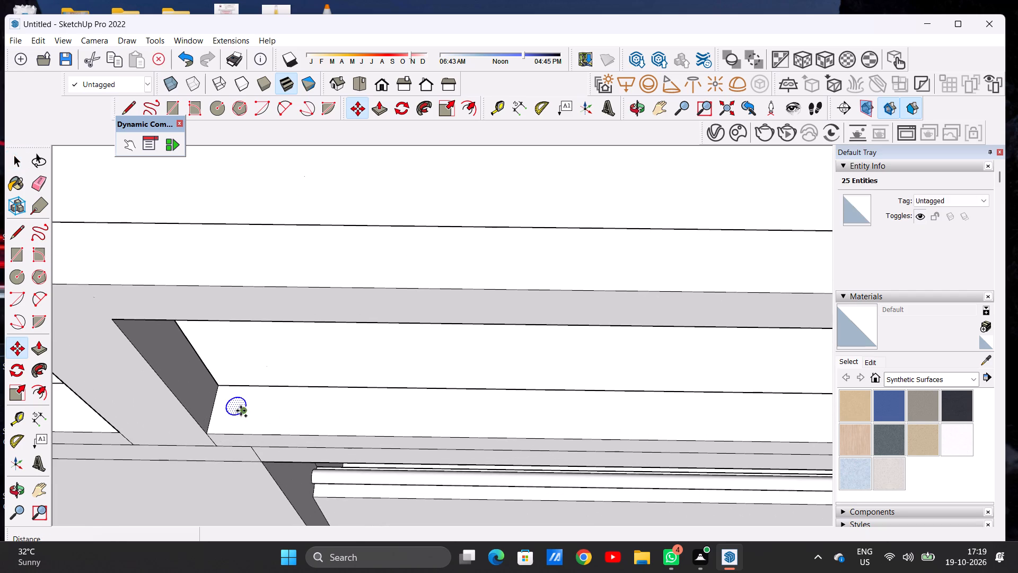
{"action": "left_click", "coordinate": [241, 411]}
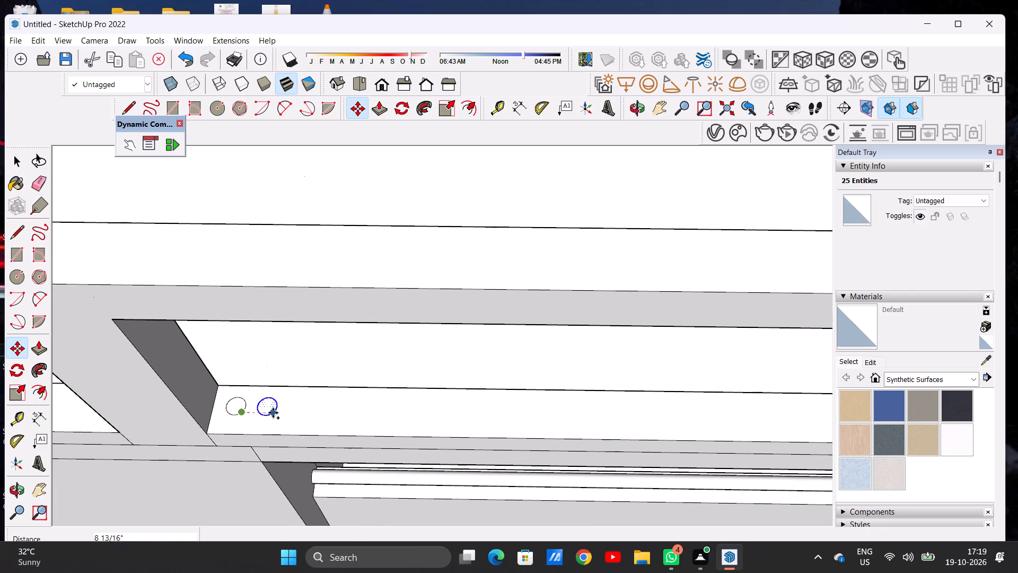
{"action": "left_click", "coordinate": [276, 413]}
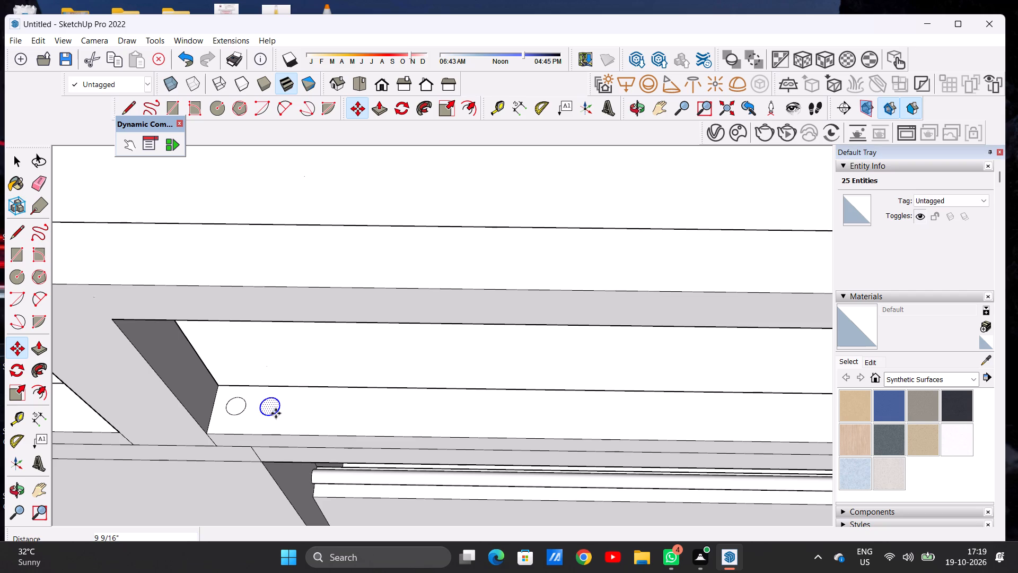
{"action": "key", "text": "shift+asterisk"}
{"action": "type", "text": "10"}
{"action": "key", "text": "Return"}
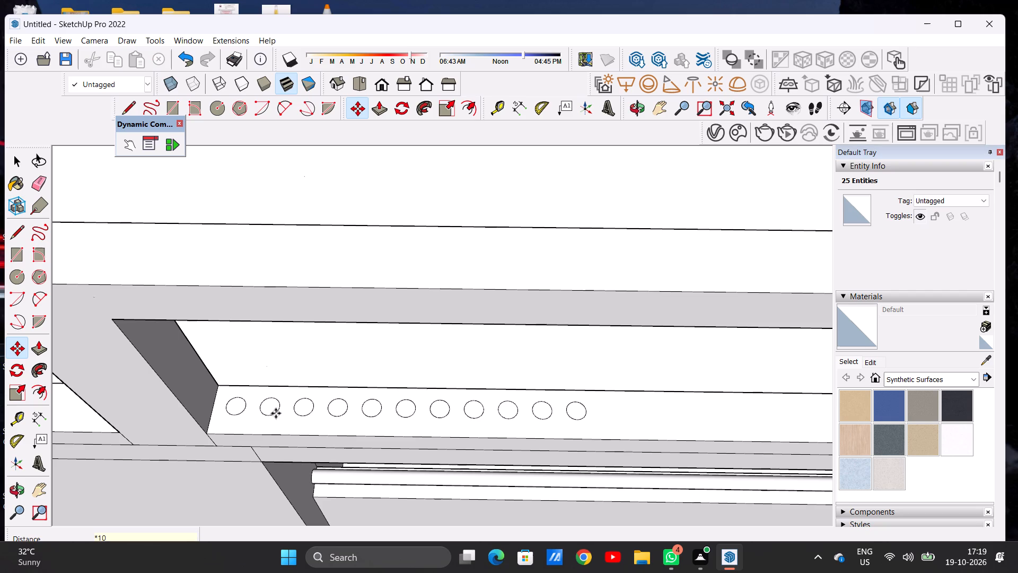
{"action": "key", "text": "space"}
{"action": "scroll", "coordinate": [293, 415], "scroll_direction": "down", "scroll_amount": 14}
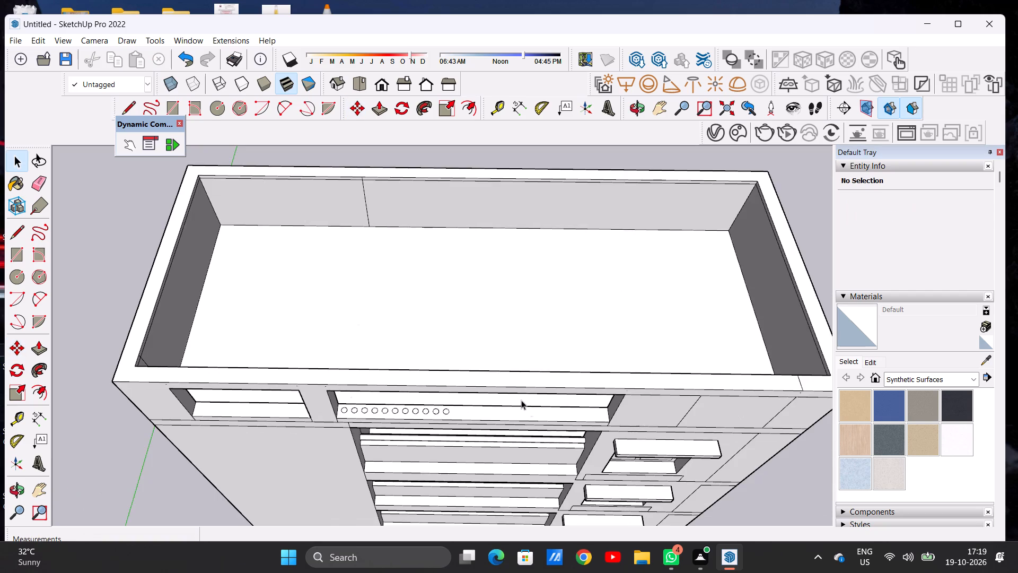
Copy the last circle of the row 10 times further along the wide opening's sill at a spacing of about 11 3/8".
{"action": "scroll", "coordinate": [598, 416], "scroll_direction": "up", "scroll_amount": 7}
{"action": "scroll", "coordinate": [282, 403], "scroll_direction": "up", "scroll_amount": 5}
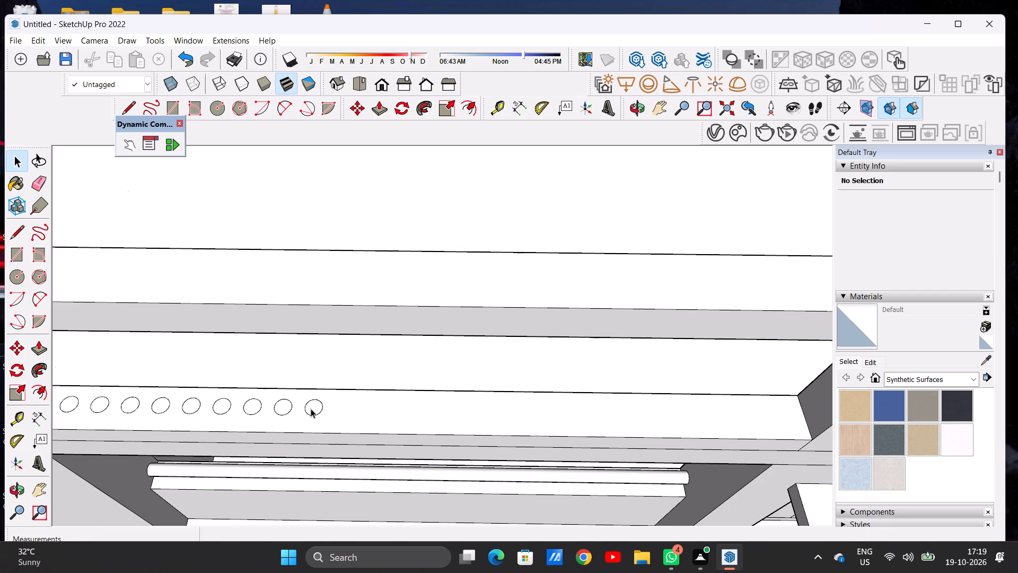
{"action": "double_click", "coordinate": [311, 409]}
{"action": "key", "text": "m"}
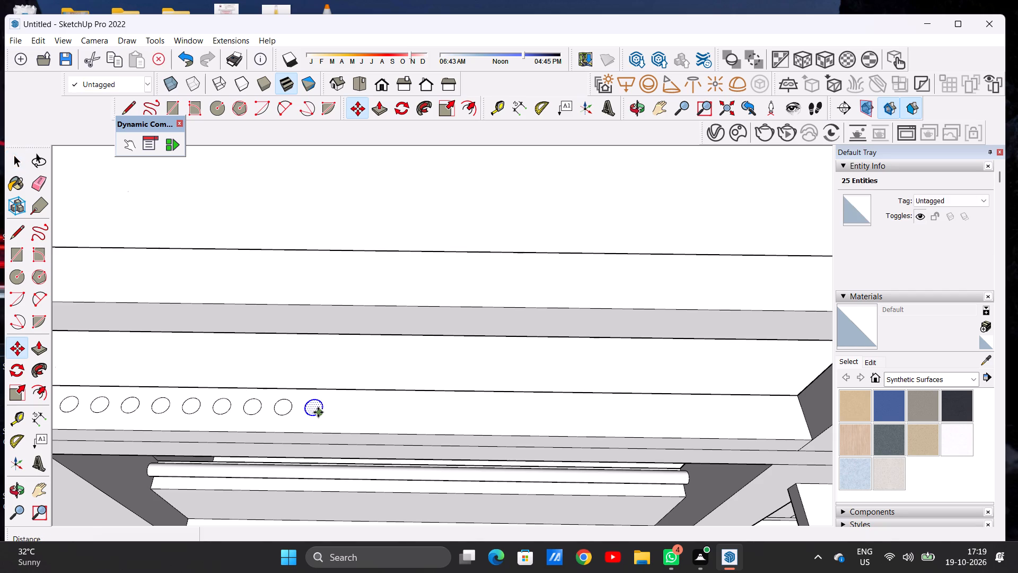
{"action": "left_click", "coordinate": [318, 412]}
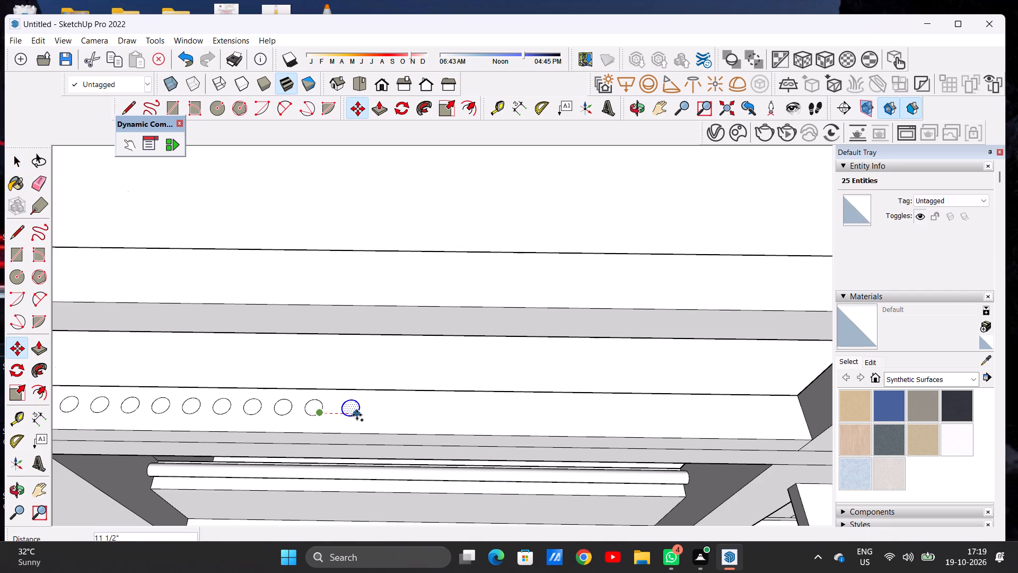
{"action": "left_click", "coordinate": [356, 416]}
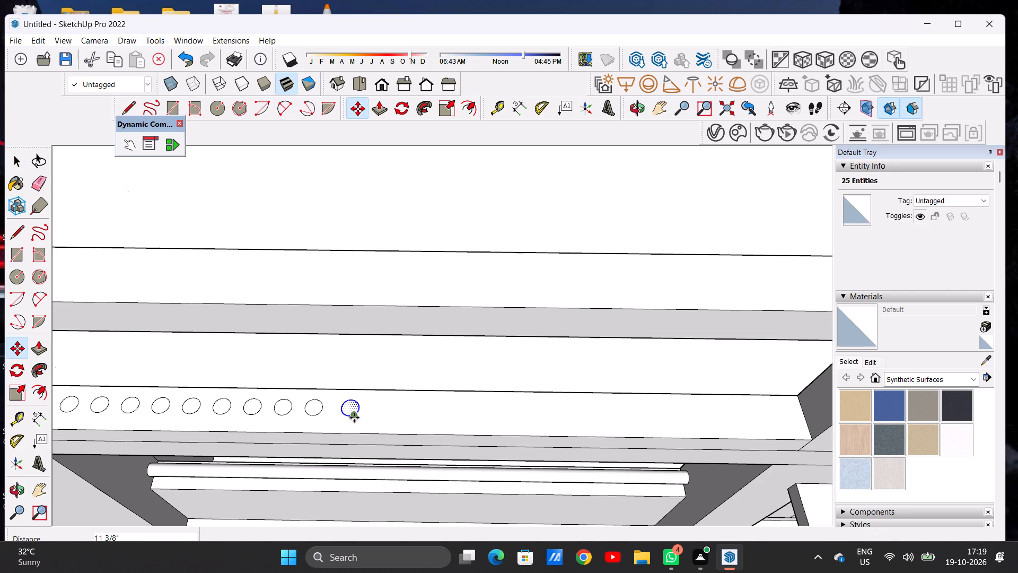
{"action": "key", "text": "shift+asterisk"}
{"action": "type", "text": "10"}
{"action": "key", "text": "Return"}
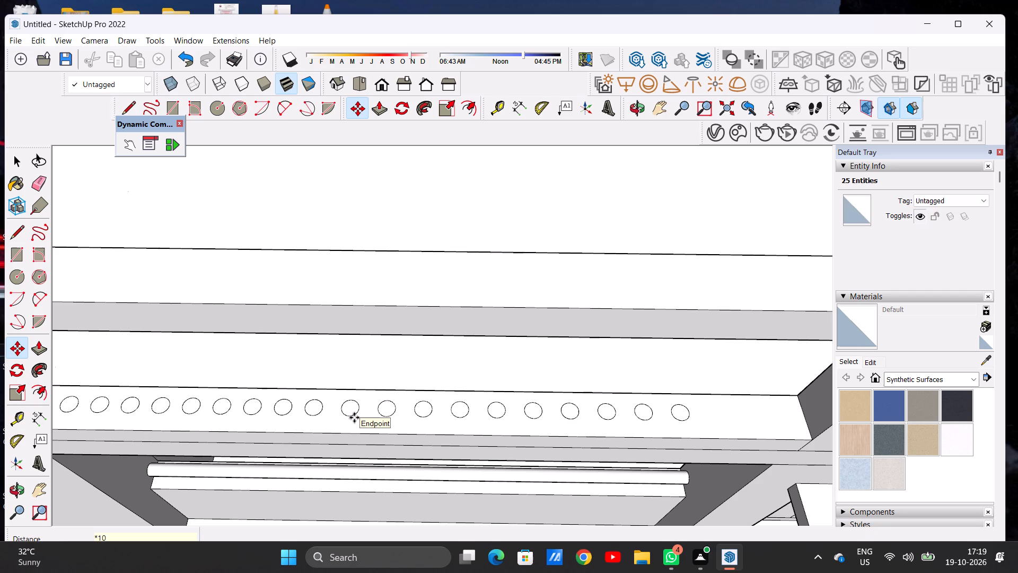
{"action": "key", "text": "space"}
Copy the last circle about 2' 5" to the sill's far end, and copy that one back about 1' 6 3/4" beside the row.
{"action": "scroll", "coordinate": [353, 424], "scroll_direction": "down", "scroll_amount": 15}
{"action": "scroll", "coordinate": [466, 416], "scroll_direction": "up", "scroll_amount": 4}
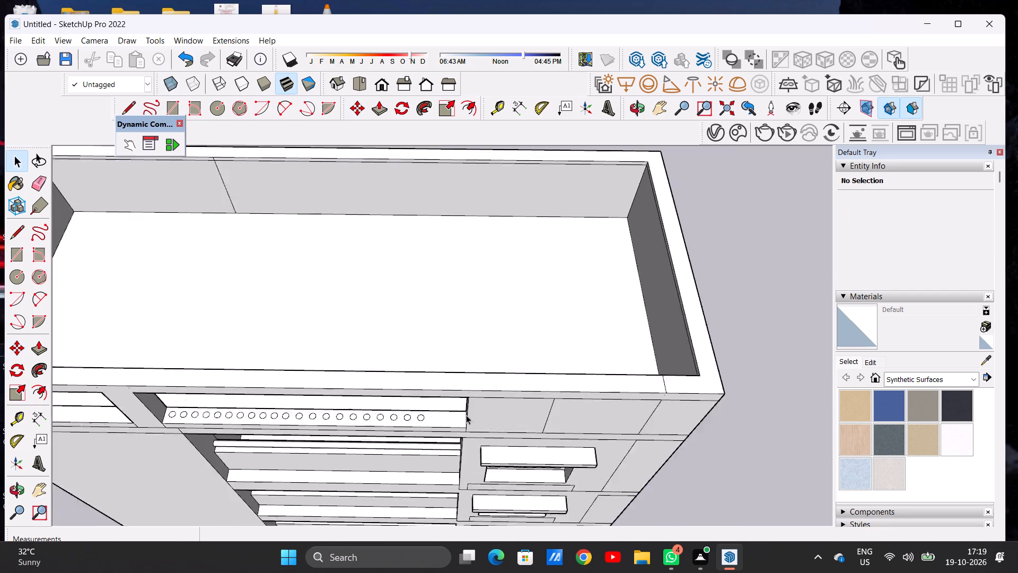
{"action": "scroll", "coordinate": [466, 415], "scroll_direction": "up", "scroll_amount": 3}
{"action": "scroll", "coordinate": [419, 424], "scroll_direction": "up", "scroll_amount": 10}
{"action": "double_click", "coordinate": [397, 416]}
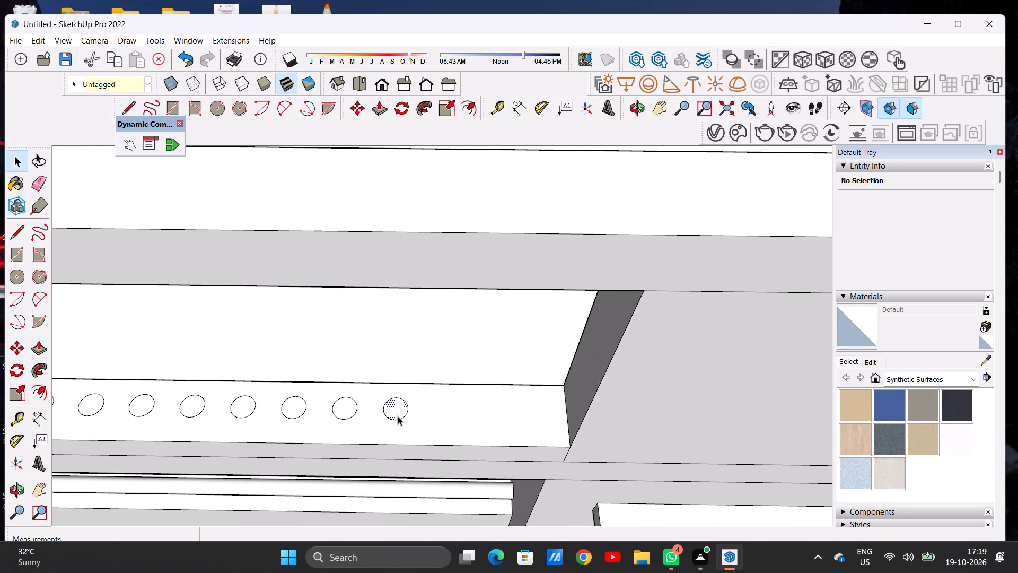
{"action": "key", "text": "m"}
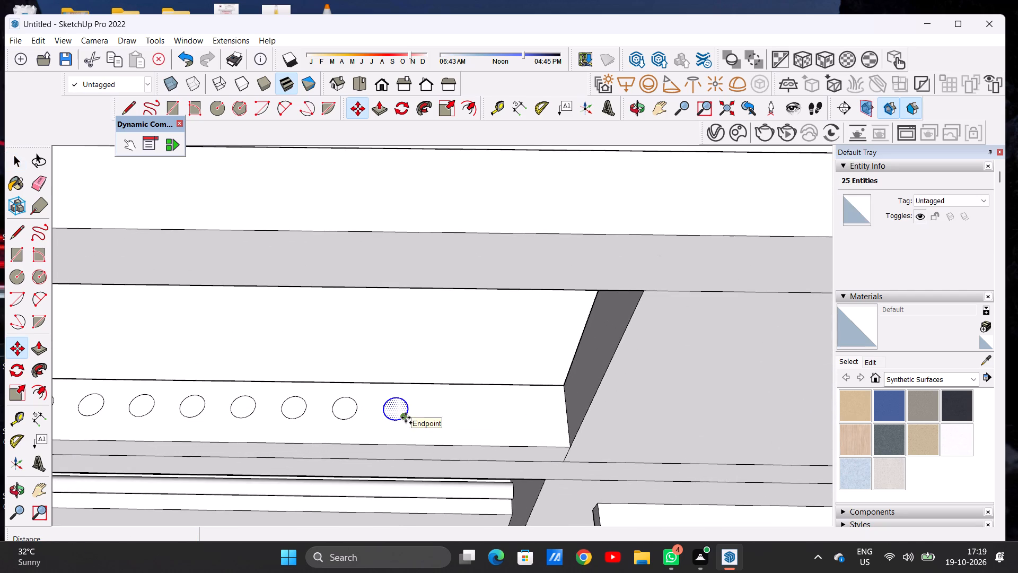
{"action": "left_click", "coordinate": [406, 418]}
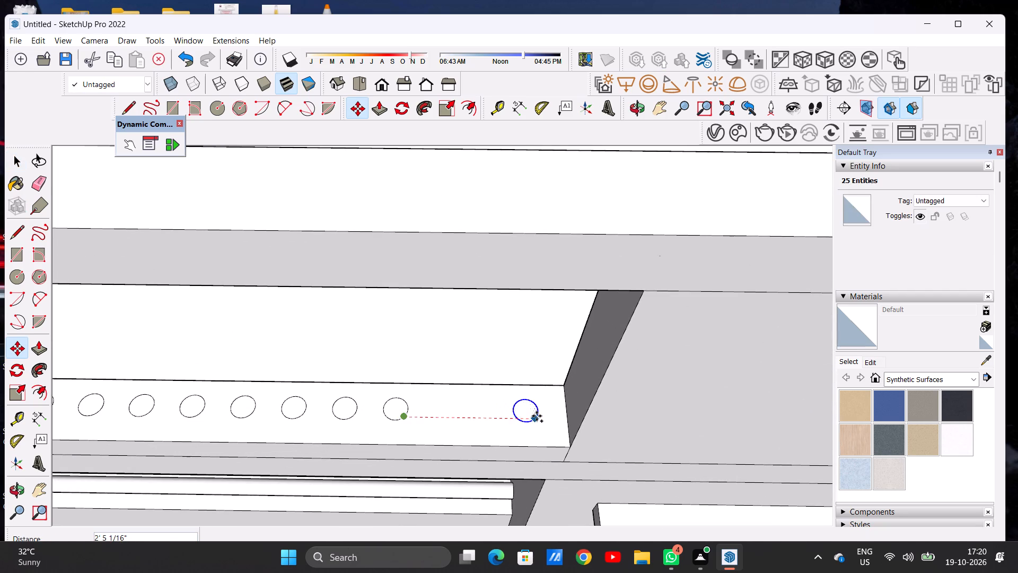
{"action": "left_click", "coordinate": [538, 416]}
{"action": "left_click", "coordinate": [538, 416]}
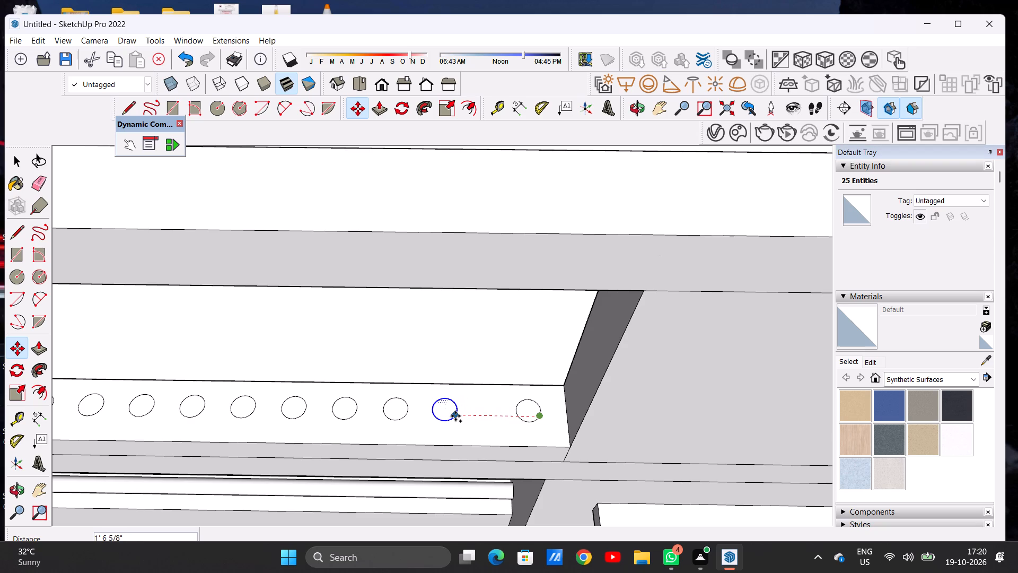
{"action": "left_click", "coordinate": [455, 416]}
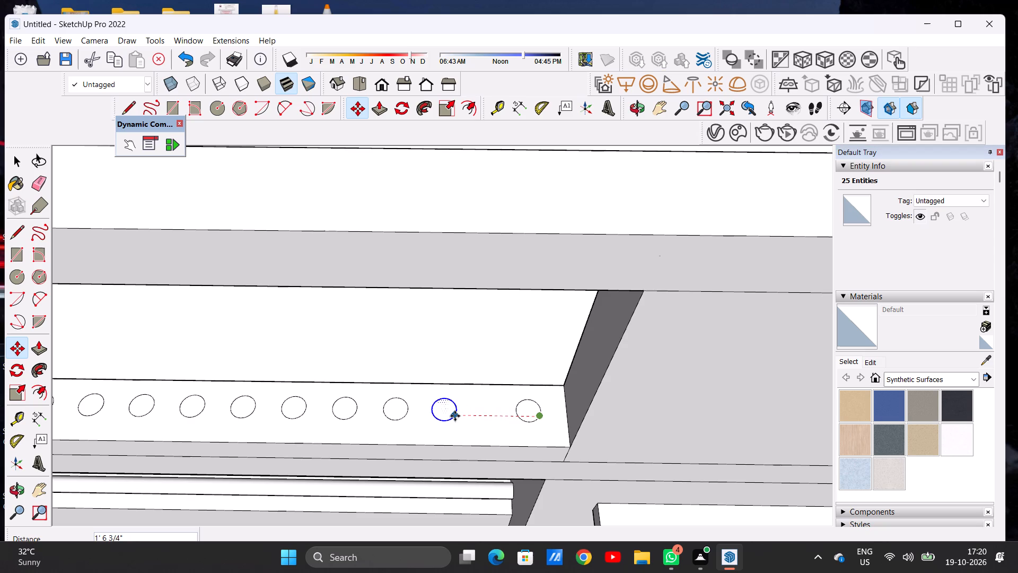
{"action": "key", "text": "space"}
Move the end circle about 2 5/16" closer to the opening's side wall and copy it about 10" back into the remaining gap.
{"action": "double_click", "coordinate": [530, 408]}
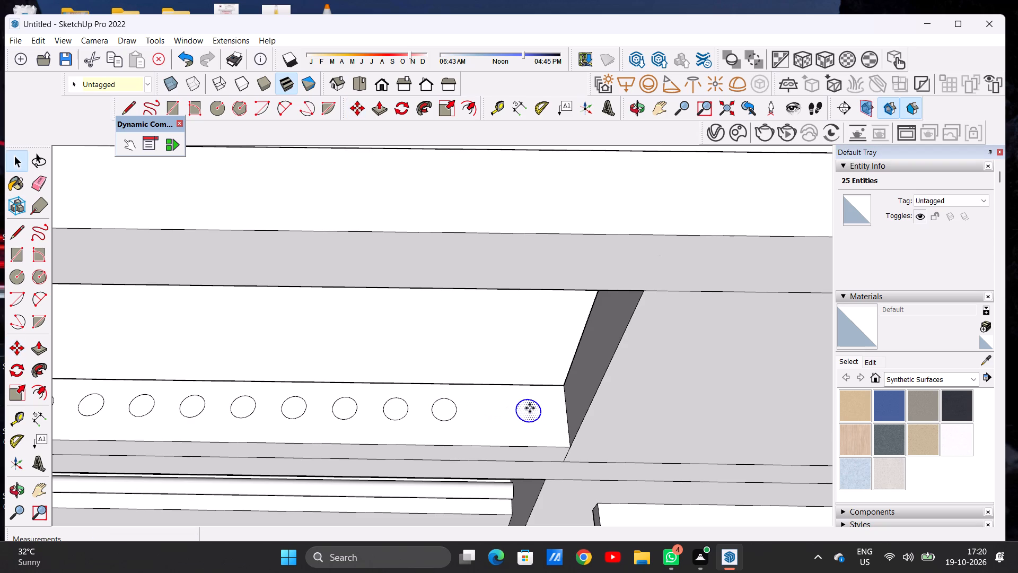
{"action": "key", "text": "m"}
{"action": "left_click", "coordinate": [529, 423]}
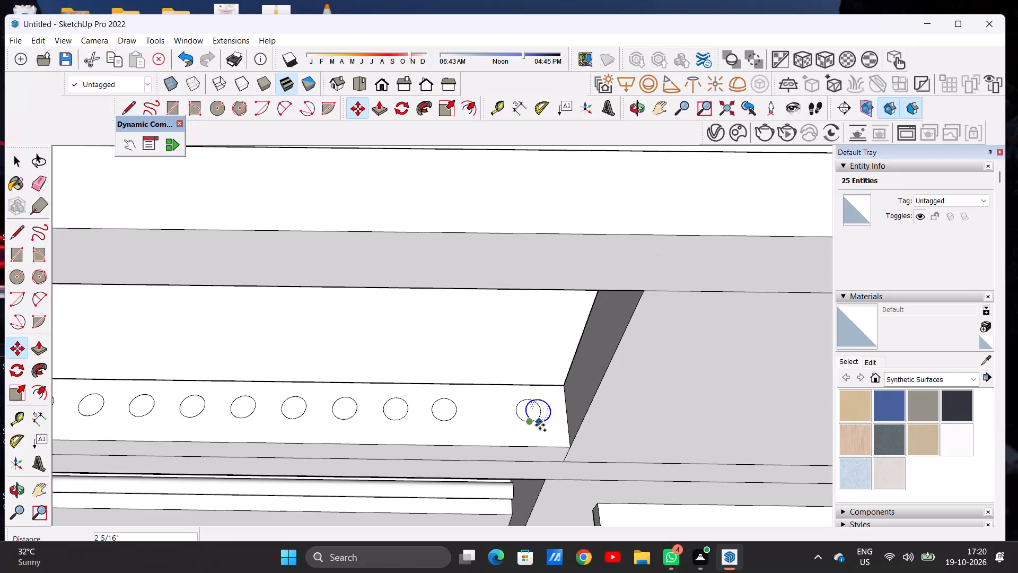
{"action": "left_click", "coordinate": [540, 425]}
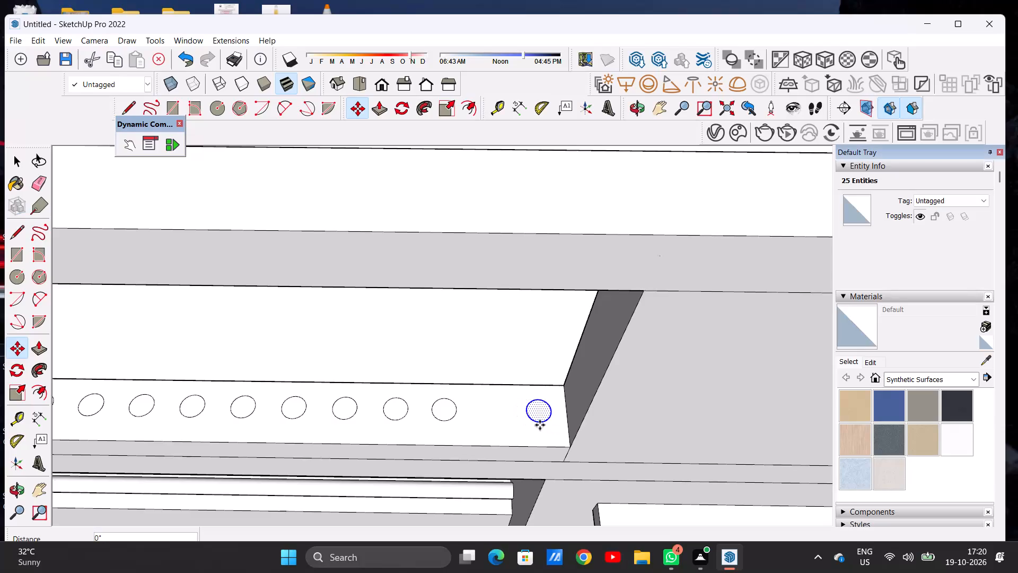
{"action": "left_click", "coordinate": [540, 425]}
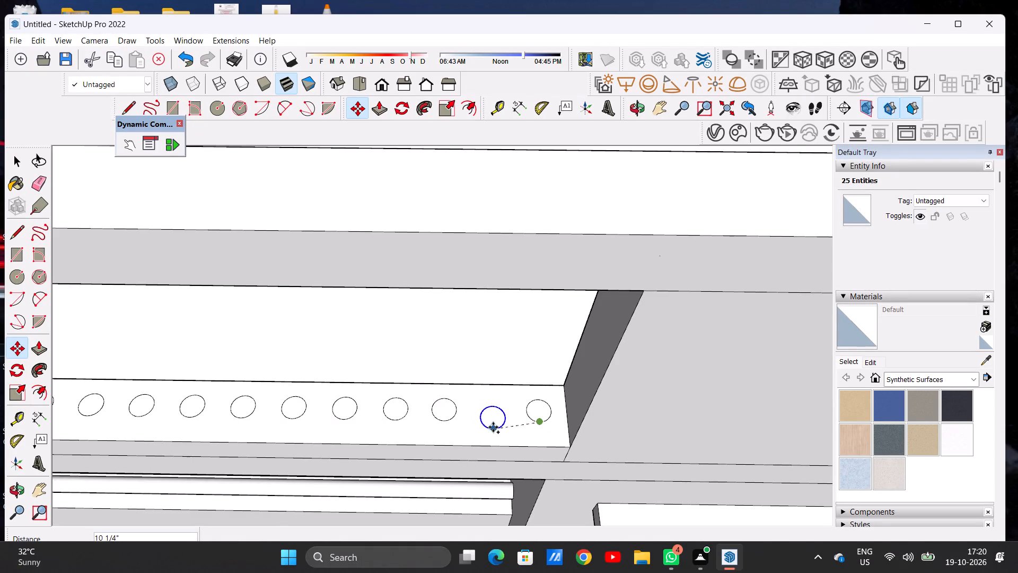
{"action": "left_click", "coordinate": [493, 422]}
{"action": "key", "text": "space"}
{"action": "scroll", "coordinate": [495, 400], "scroll_direction": "down", "scroll_amount": 8}
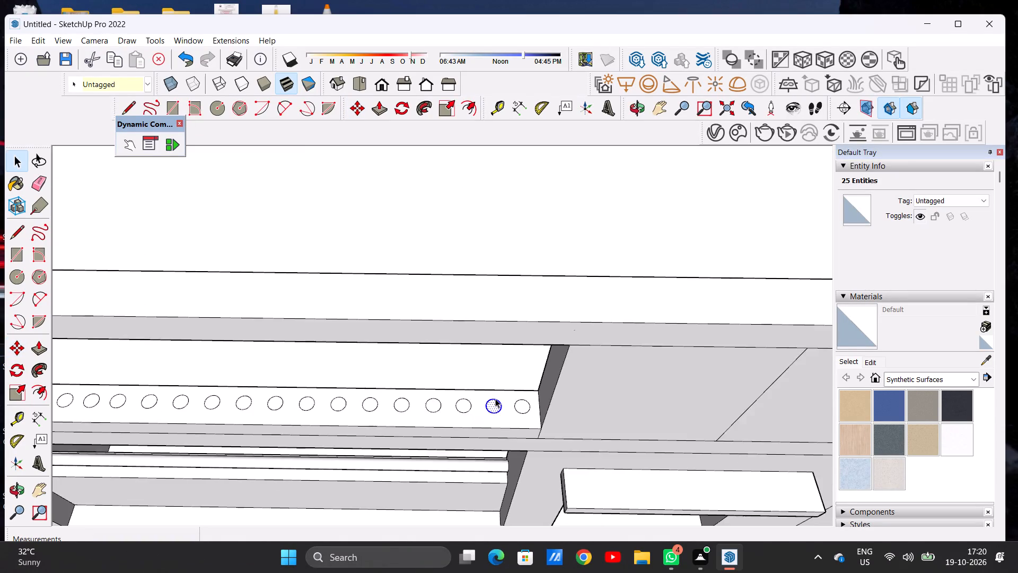
{"action": "scroll", "coordinate": [495, 398], "scroll_direction": "down", "scroll_amount": 8}
{"action": "scroll", "coordinate": [502, 349], "scroll_direction": "down", "scroll_amount": 7}
{"action": "left_click", "coordinate": [690, 386]}
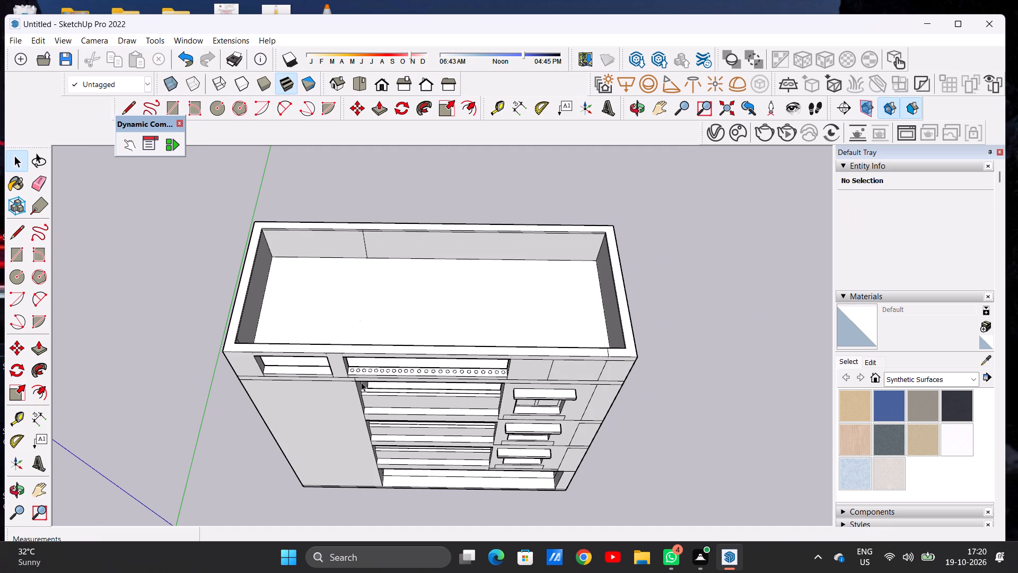
Extrude the circle at the sill's far end up 4' 8" to the opening's top edge as a vertical bar.
{"action": "scroll", "coordinate": [356, 363], "scroll_direction": "up", "scroll_amount": 8}
{"action": "scroll", "coordinate": [594, 349], "scroll_direction": "up", "scroll_amount": 2}
{"action": "middle_click_drag", "start_coordinate": [595, 347], "coordinate": [601, 300]}
{"action": "scroll", "coordinate": [601, 300], "scroll_direction": "up", "scroll_amount": 4}
{"action": "key", "text": "p"}
{"action": "scroll", "coordinate": [701, 388], "scroll_direction": "up", "scroll_amount": 5}
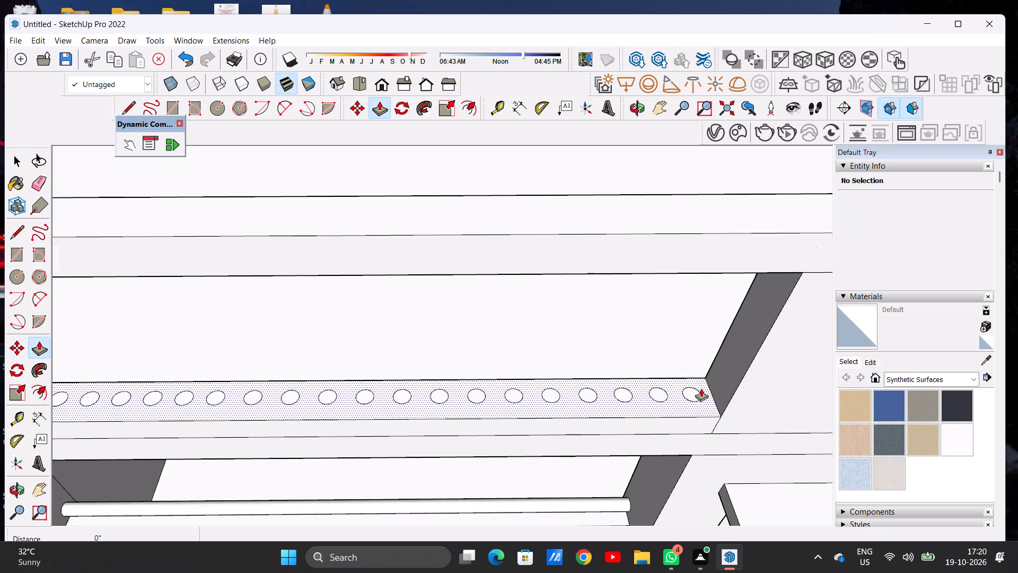
{"action": "scroll", "coordinate": [684, 390], "scroll_direction": "up", "scroll_amount": 7}
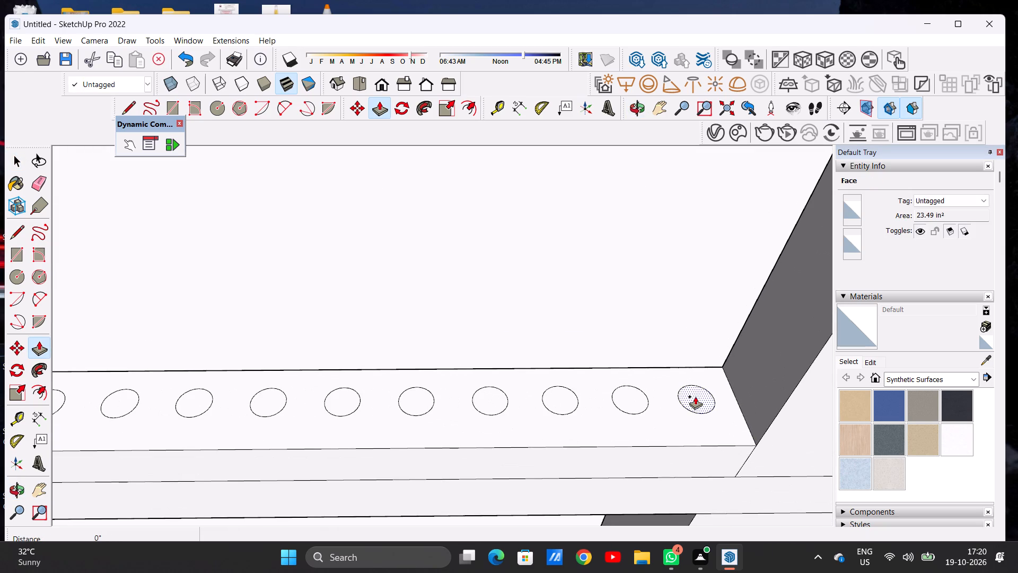
{"action": "left_click", "coordinate": [695, 396]}
{"action": "scroll", "coordinate": [703, 322], "scroll_direction": "down", "scroll_amount": 17}
{"action": "middle_click_drag", "start_coordinate": [716, 292], "coordinate": [706, 232]}
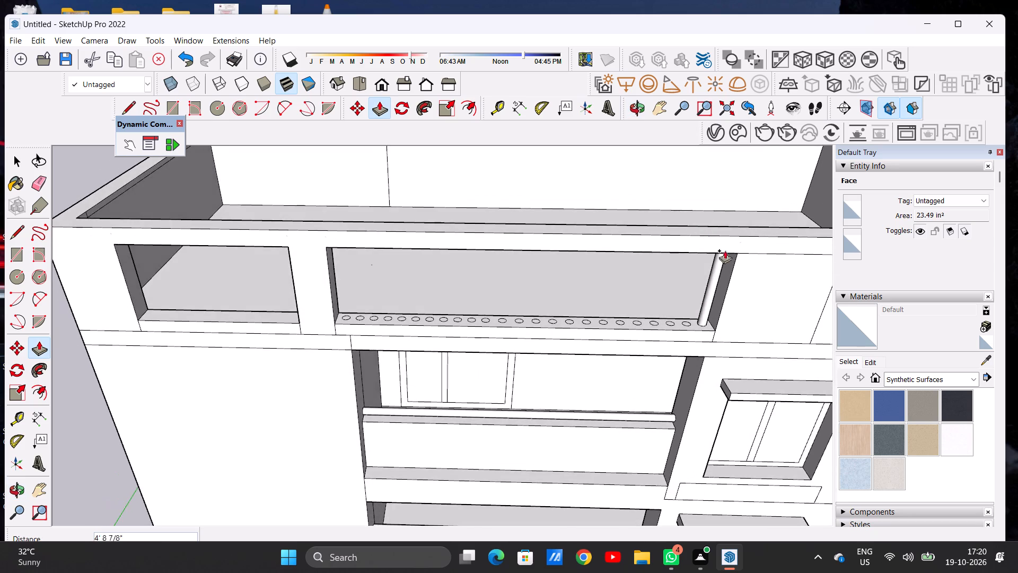
{"action": "scroll", "coordinate": [735, 258], "scroll_direction": "up", "scroll_amount": 2}
{"action": "scroll", "coordinate": [735, 258], "scroll_direction": "down", "scroll_amount": 1}
{"action": "scroll", "coordinate": [735, 258], "scroll_direction": "up", "scroll_amount": 5}
{"action": "left_click", "coordinate": [736, 253]}
Extrude the second circle from the sill's far end up 4' 8" to the opening's top edge.
{"action": "scroll", "coordinate": [659, 353], "scroll_direction": "up", "scroll_amount": 14}
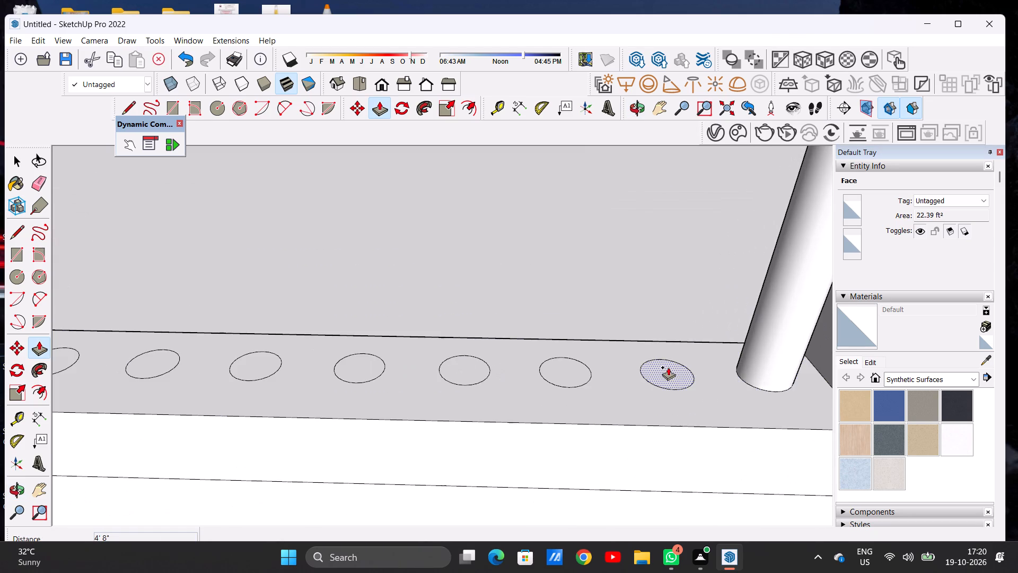
{"action": "left_click", "coordinate": [668, 371]}
{"action": "scroll", "coordinate": [657, 275], "scroll_direction": "down", "scroll_amount": 4}
{"action": "scroll", "coordinate": [659, 284], "scroll_direction": "up", "scroll_amount": 1}
{"action": "scroll", "coordinate": [660, 285], "scroll_direction": "down", "scroll_amount": 19}
{"action": "scroll", "coordinate": [677, 249], "scroll_direction": "up", "scroll_amount": 5}
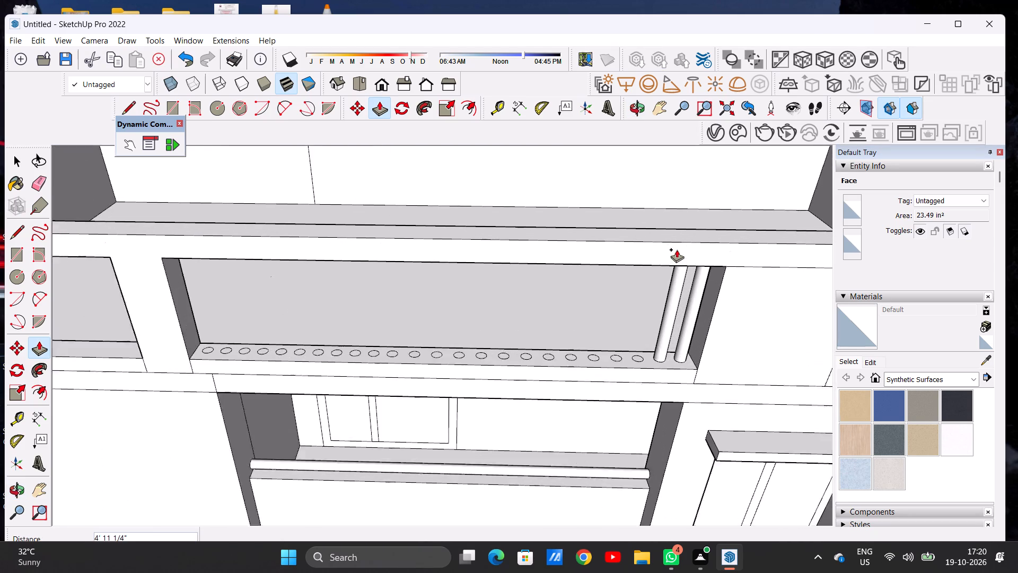
{"action": "scroll", "coordinate": [677, 249], "scroll_direction": "up", "scroll_amount": 3}
{"action": "left_click", "coordinate": [740, 271]}
Extrude the third circle from the sill's far end up 4' 8" to the opening's top edge.
{"action": "scroll", "coordinate": [635, 364], "scroll_direction": "up", "scroll_amount": 8}
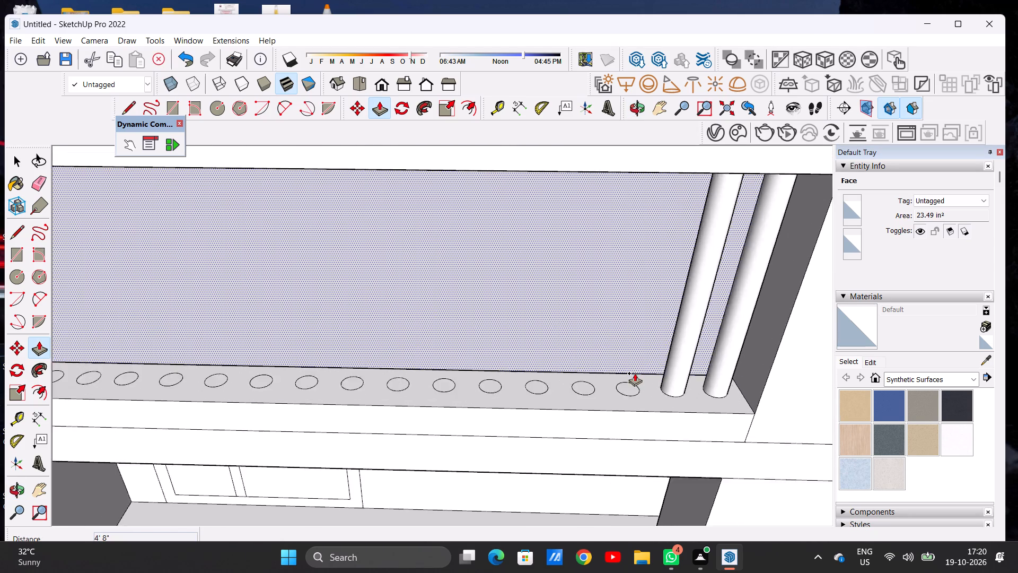
{"action": "scroll", "coordinate": [635, 373], "scroll_direction": "up", "scroll_amount": 5}
{"action": "left_click", "coordinate": [608, 403]}
{"action": "scroll", "coordinate": [615, 292], "scroll_direction": "down", "scroll_amount": 11}
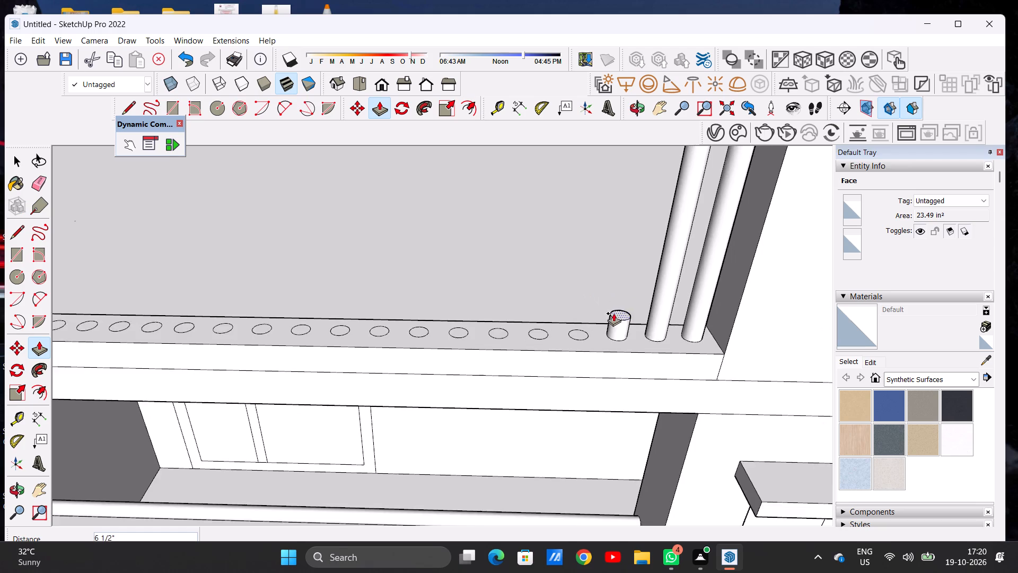
{"action": "scroll", "coordinate": [613, 313], "scroll_direction": "down", "scroll_amount": 13}
{"action": "scroll", "coordinate": [649, 272], "scroll_direction": "up", "scroll_amount": 12}
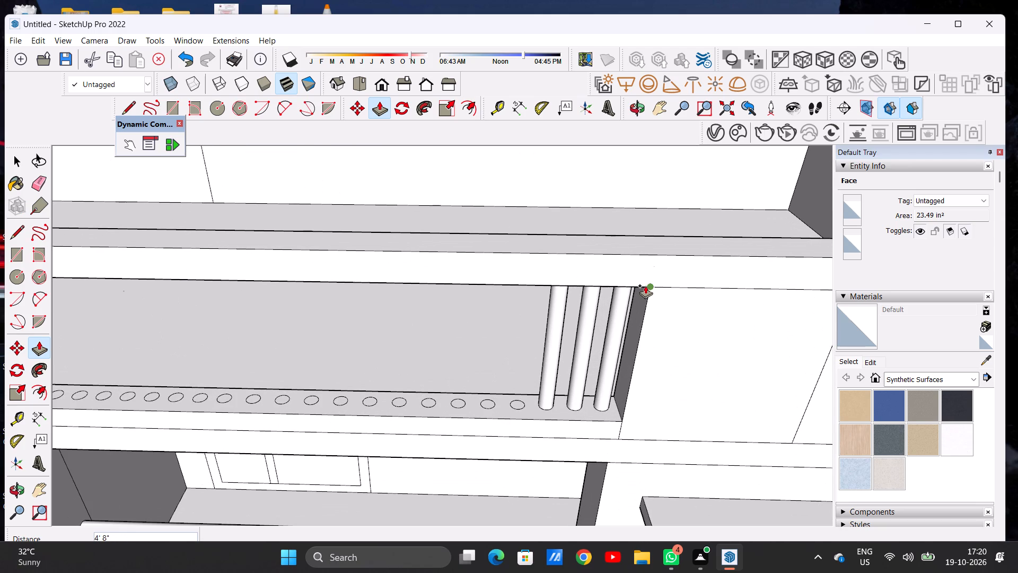
{"action": "left_click", "coordinate": [645, 285]}
Extrude the fourth circle from the sill's far end up 4' 8" to the opening's top edge.
{"action": "scroll", "coordinate": [534, 404], "scroll_direction": "up", "scroll_amount": 9}
{"action": "scroll", "coordinate": [508, 400], "scroll_direction": "down", "scroll_amount": 1}
{"action": "scroll", "coordinate": [508, 400], "scroll_direction": "up", "scroll_amount": 6}
{"action": "left_click", "coordinate": [478, 407]}
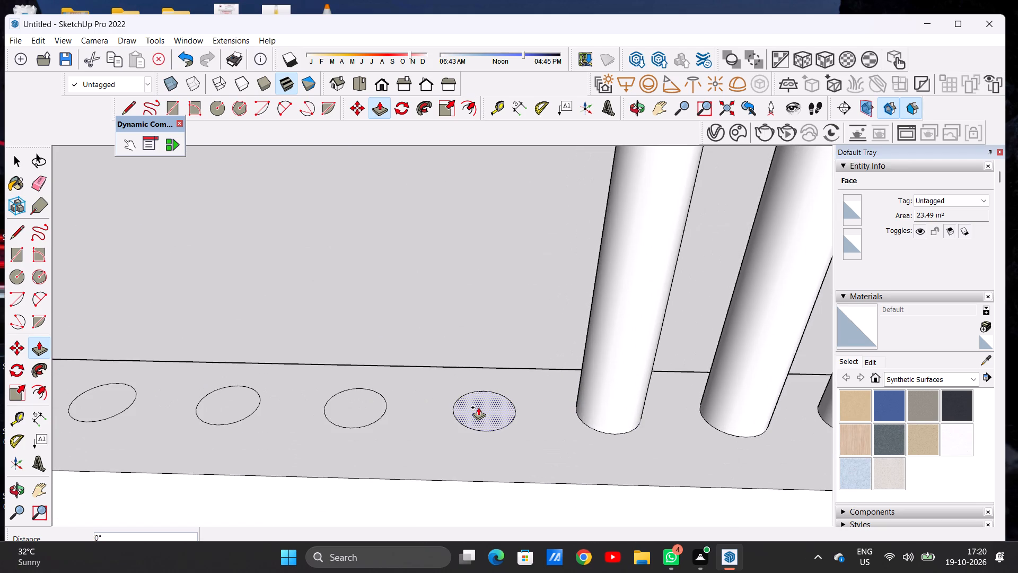
{"action": "scroll", "coordinate": [490, 332], "scroll_direction": "down", "scroll_amount": 8}
{"action": "scroll", "coordinate": [490, 332], "scroll_direction": "up", "scroll_amount": 1}
{"action": "scroll", "coordinate": [490, 332], "scroll_direction": "down", "scroll_amount": 18}
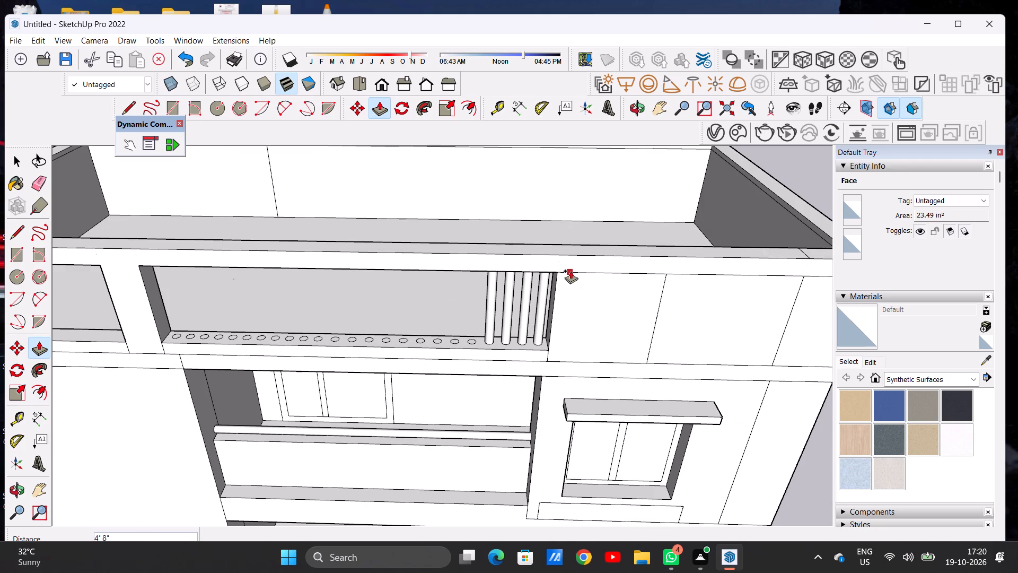
{"action": "scroll", "coordinate": [571, 271], "scroll_direction": "up", "scroll_amount": 6}
{"action": "left_click", "coordinate": [543, 275]}
Extrude the fifth circle from the sill's far end up 4' 8" to the opening's top edge.
{"action": "scroll", "coordinate": [426, 420], "scroll_direction": "down", "scroll_amount": 5}
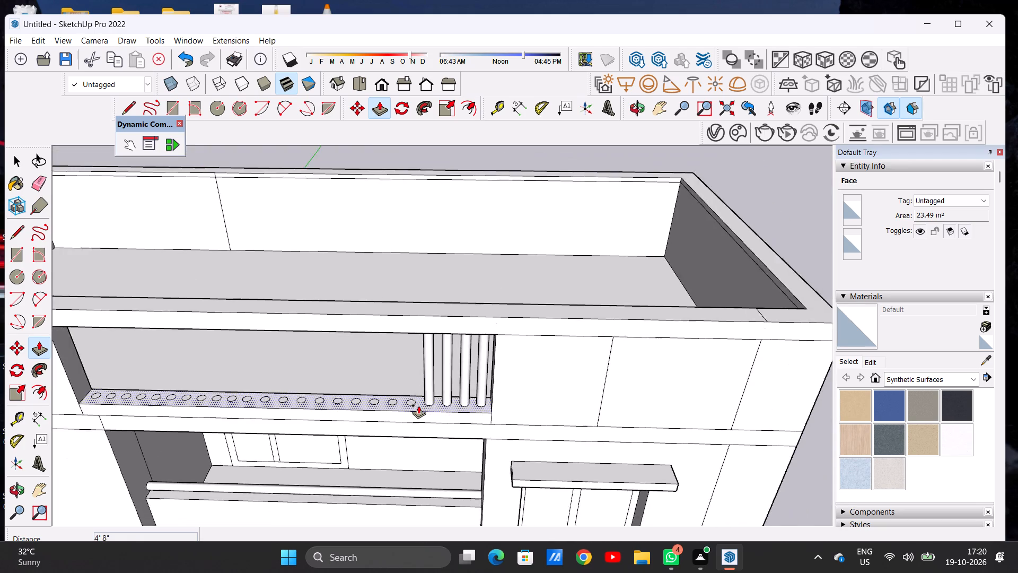
{"action": "scroll", "coordinate": [417, 402], "scroll_direction": "up", "scroll_amount": 18}
{"action": "left_click", "coordinate": [431, 418]}
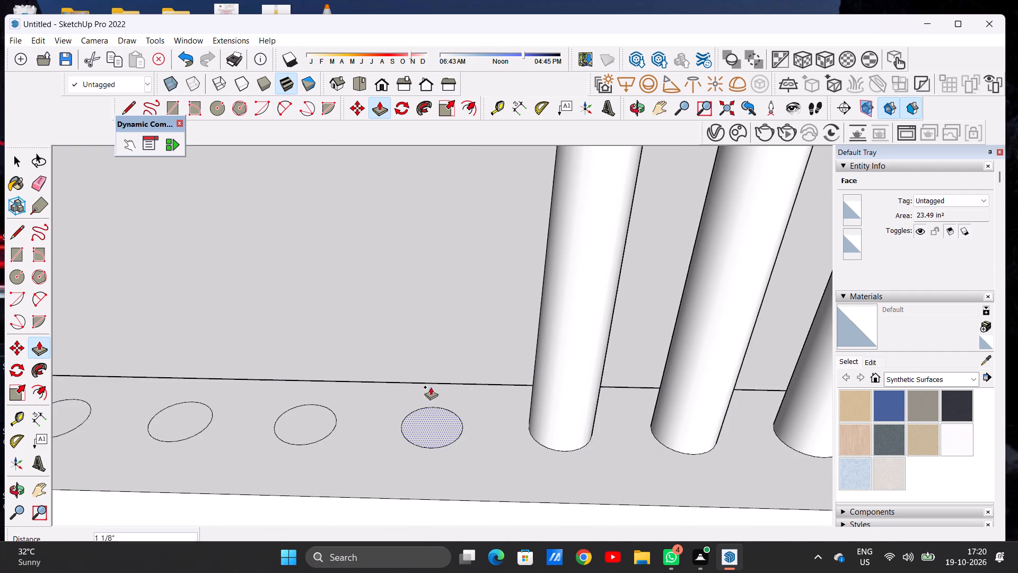
{"action": "scroll", "coordinate": [433, 334], "scroll_direction": "down", "scroll_amount": 18}
{"action": "scroll", "coordinate": [433, 334], "scroll_direction": "up", "scroll_amount": 1}
{"action": "scroll", "coordinate": [434, 334], "scroll_direction": "down", "scroll_amount": 8}
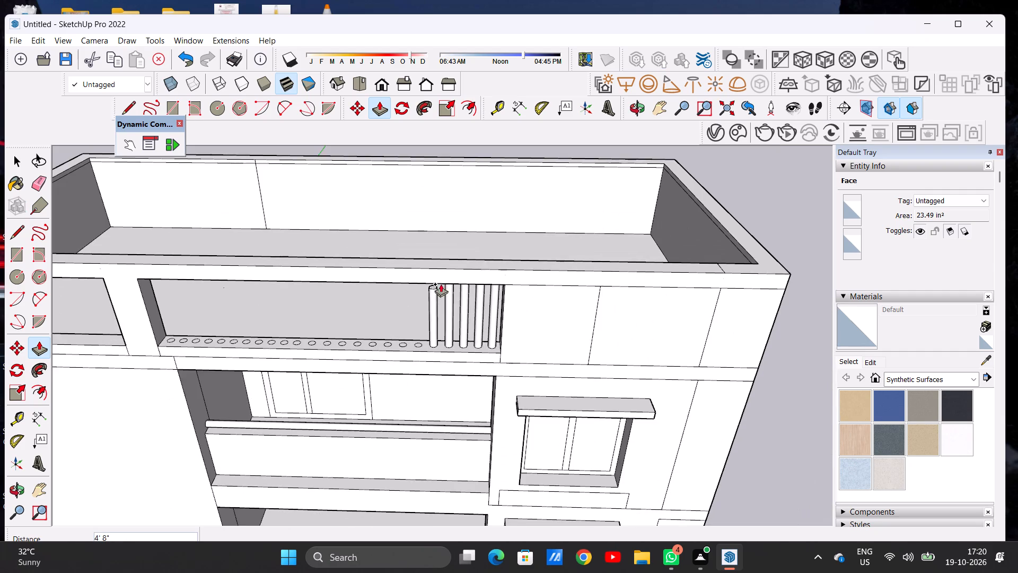
{"action": "scroll", "coordinate": [443, 282], "scroll_direction": "up", "scroll_amount": 7}
{"action": "scroll", "coordinate": [443, 282], "scroll_direction": "down", "scroll_amount": 1}
{"action": "left_click", "coordinate": [563, 287]}
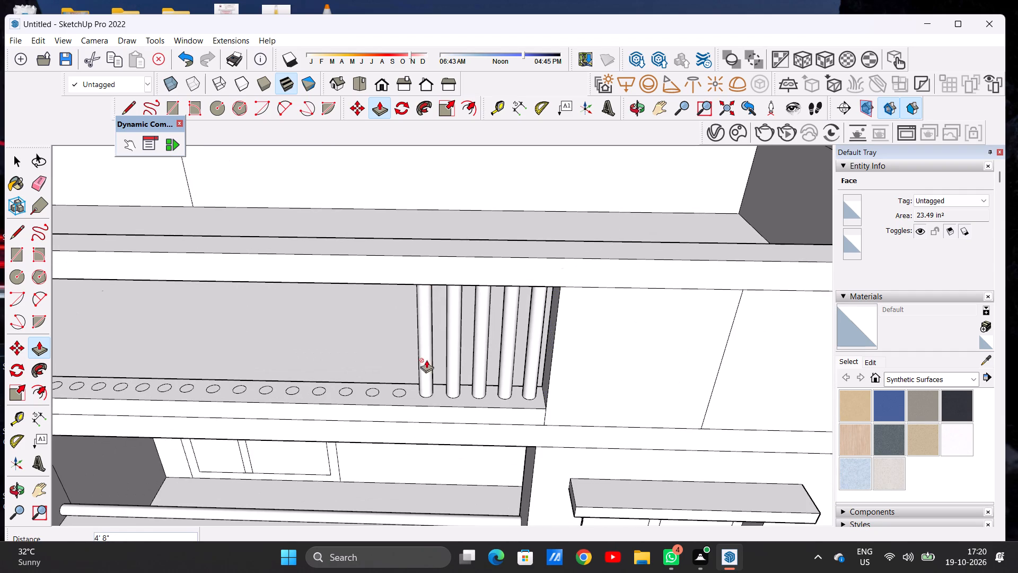
Extrude the sixth circle from the sill's far end up 4' 8" to the opening's top edge.
{"action": "scroll", "coordinate": [422, 376], "scroll_direction": "up", "scroll_amount": 12}
{"action": "left_click", "coordinate": [392, 407]}
{"action": "scroll", "coordinate": [402, 310], "scroll_direction": "down", "scroll_amount": 2}
{"action": "scroll", "coordinate": [402, 310], "scroll_direction": "up", "scroll_amount": 1}
{"action": "scroll", "coordinate": [402, 310], "scroll_direction": "down", "scroll_amount": 2}
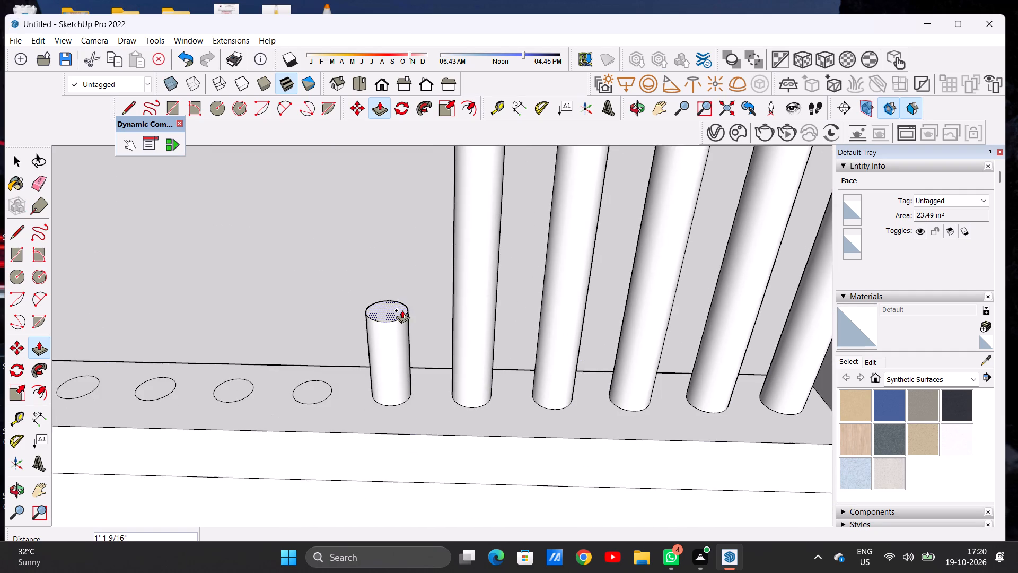
{"action": "scroll", "coordinate": [402, 310], "scroll_direction": "down", "scroll_amount": 20}
{"action": "scroll", "coordinate": [402, 310], "scroll_direction": "down", "scroll_amount": 5}
{"action": "scroll", "coordinate": [412, 306], "scroll_direction": "up", "scroll_amount": 8}
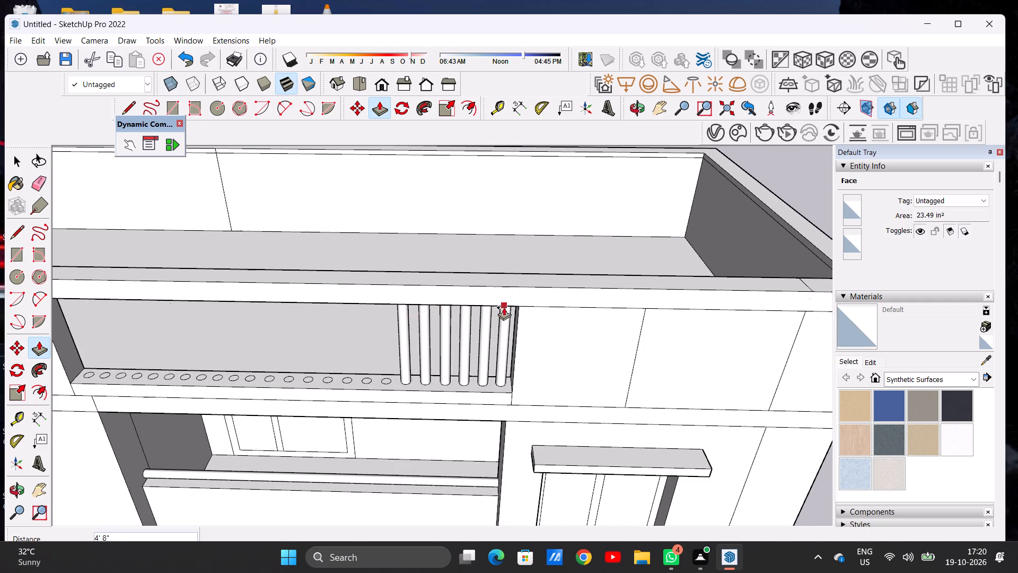
{"action": "left_click", "coordinate": [517, 307]}
Extrude the seventh circle from the sill's far end up 4' 8" to the opening's top edge.
{"action": "scroll", "coordinate": [390, 377], "scroll_direction": "up", "scroll_amount": 14}
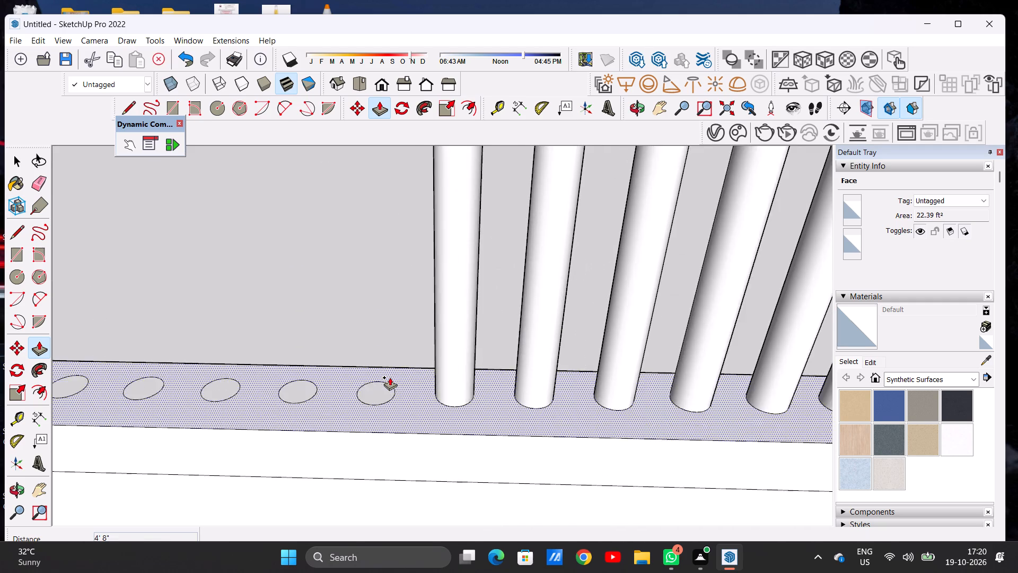
{"action": "left_click", "coordinate": [368, 386]}
{"action": "scroll", "coordinate": [386, 299], "scroll_direction": "down", "scroll_amount": 20}
{"action": "scroll", "coordinate": [386, 299], "scroll_direction": "down", "scroll_amount": 1}
{"action": "scroll", "coordinate": [393, 293], "scroll_direction": "up", "scroll_amount": 3}
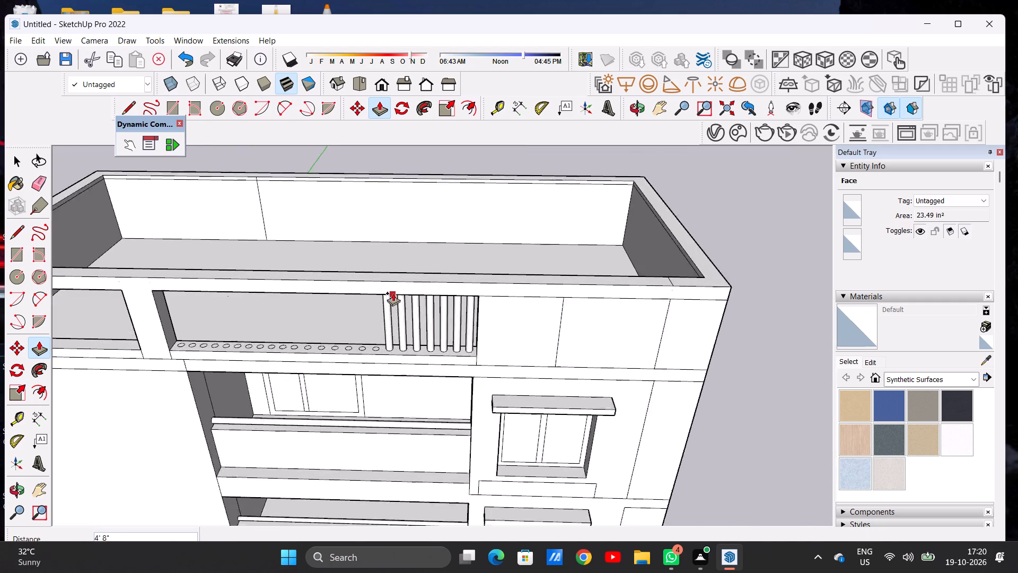
{"action": "scroll", "coordinate": [393, 293], "scroll_direction": "up", "scroll_amount": 5}
{"action": "left_click", "coordinate": [521, 296]}
Extrude the eighth circle from the sill's far end up 4' 8" to the opening's top edge.
{"action": "scroll", "coordinate": [344, 374], "scroll_direction": "up", "scroll_amount": 4}
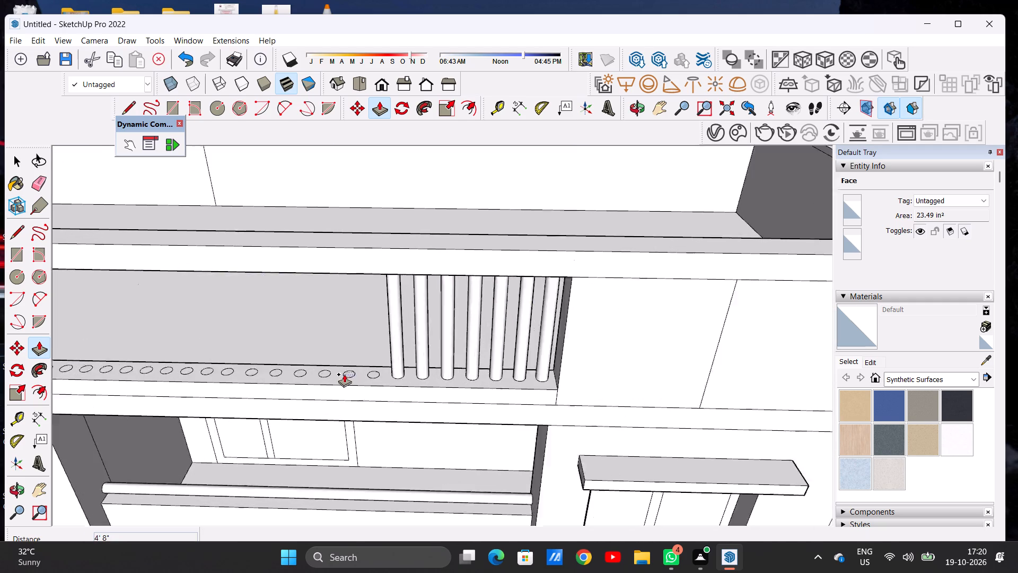
{"action": "scroll", "coordinate": [344, 374], "scroll_direction": "up", "scroll_amount": 4}
{"action": "scroll", "coordinate": [389, 355], "scroll_direction": "up", "scroll_amount": 7}
{"action": "left_click", "coordinate": [411, 398]}
{"action": "scroll", "coordinate": [414, 313], "scroll_direction": "down", "scroll_amount": 9}
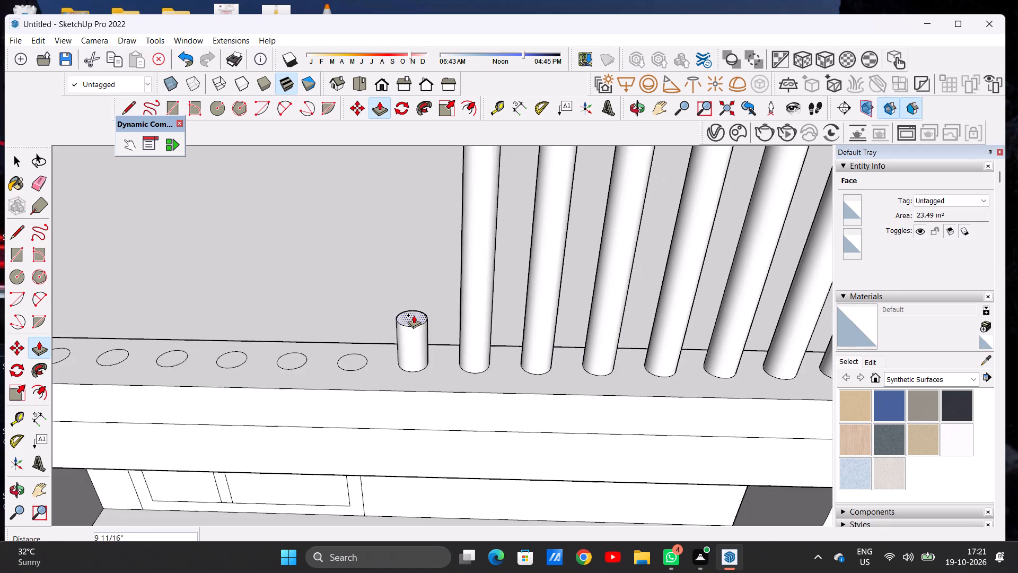
{"action": "scroll", "coordinate": [426, 306], "scroll_direction": "down", "scroll_amount": 17}
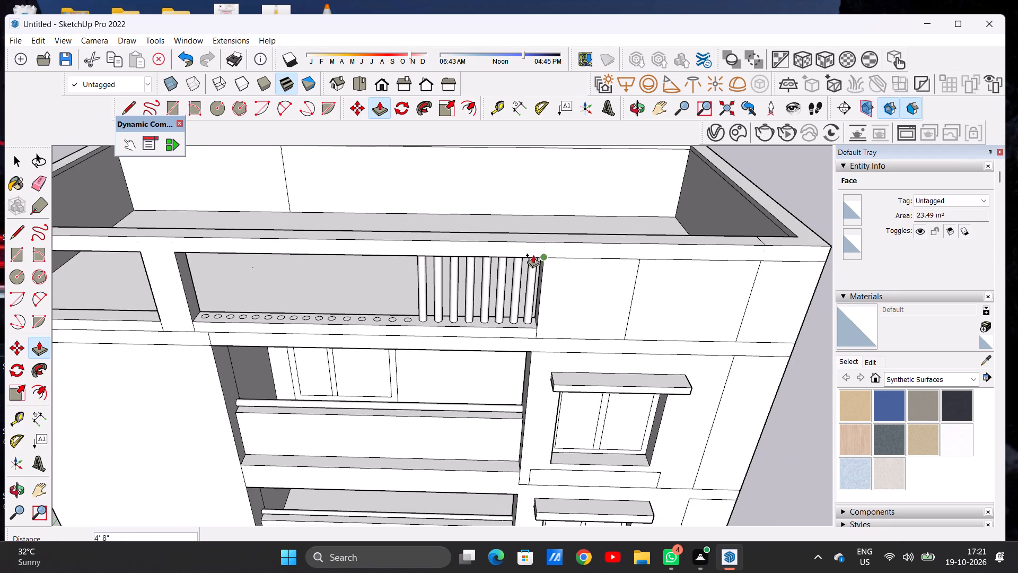
{"action": "left_click", "coordinate": [537, 258]}
Extrude the ninth circle from the sill's far end up 4' 8" to the opening's top edge.
{"action": "scroll", "coordinate": [412, 302], "scroll_direction": "up", "scroll_amount": 4}
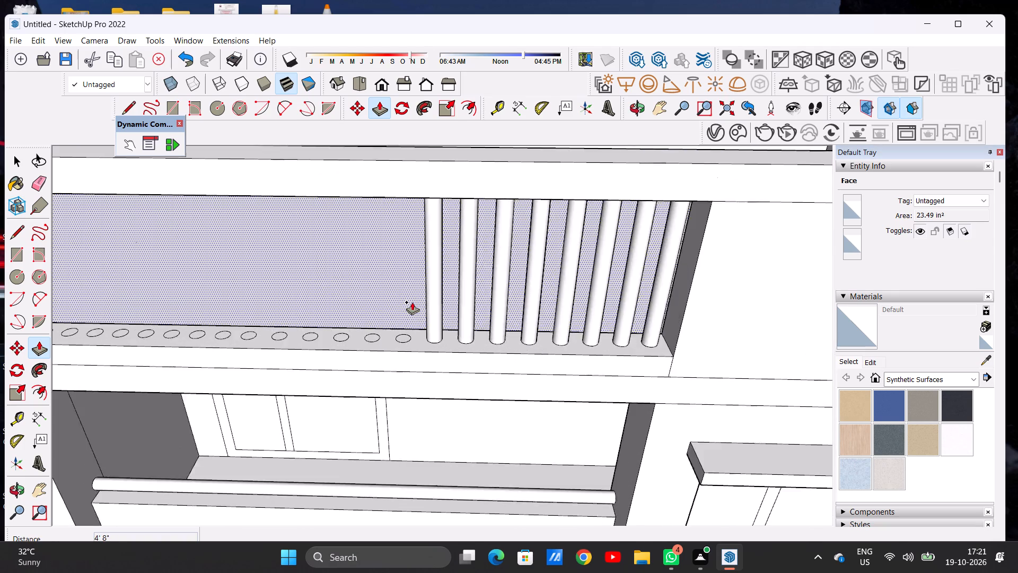
{"action": "scroll", "coordinate": [412, 302], "scroll_direction": "up", "scroll_amount": 11}
{"action": "left_click", "coordinate": [396, 357]}
{"action": "scroll", "coordinate": [410, 270], "scroll_direction": "down", "scroll_amount": 8}
{"action": "scroll", "coordinate": [413, 276], "scroll_direction": "up", "scroll_amount": 1}
{"action": "scroll", "coordinate": [424, 291], "scroll_direction": "down", "scroll_amount": 12}
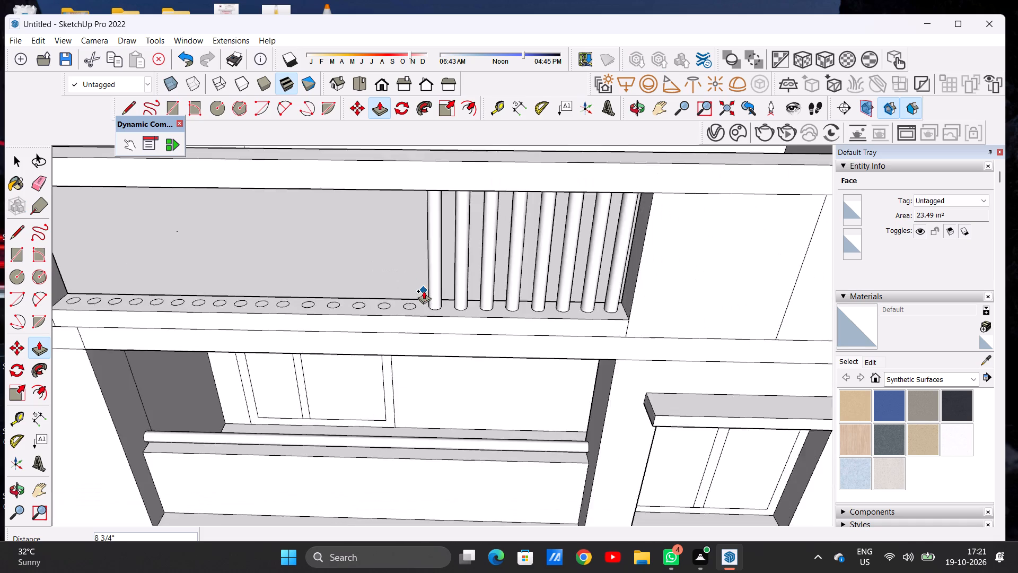
{"action": "scroll", "coordinate": [424, 291], "scroll_direction": "down", "scroll_amount": 5}
{"action": "scroll", "coordinate": [424, 252], "scroll_direction": "up", "scroll_amount": 8}
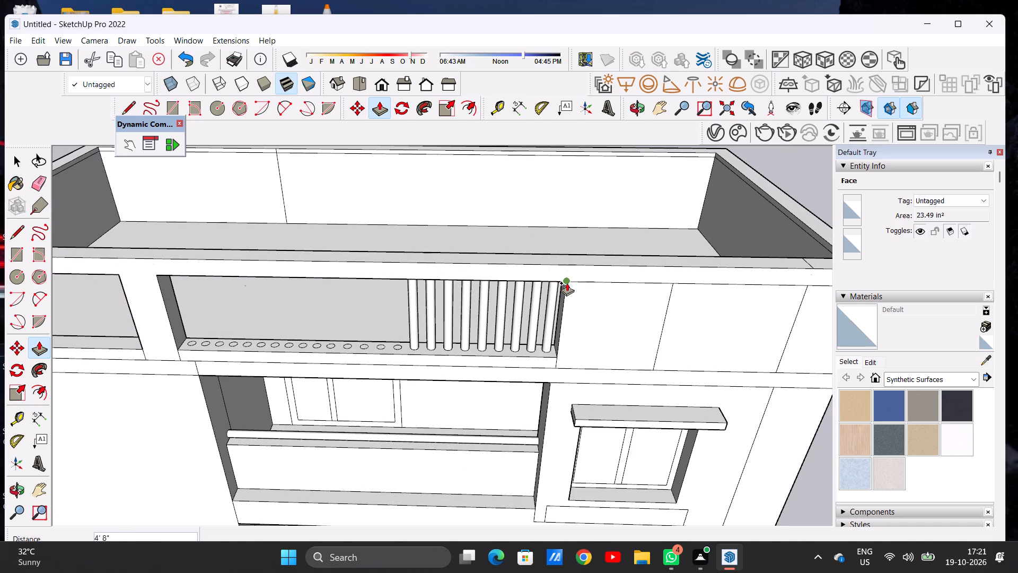
{"action": "left_click", "coordinate": [567, 283]}
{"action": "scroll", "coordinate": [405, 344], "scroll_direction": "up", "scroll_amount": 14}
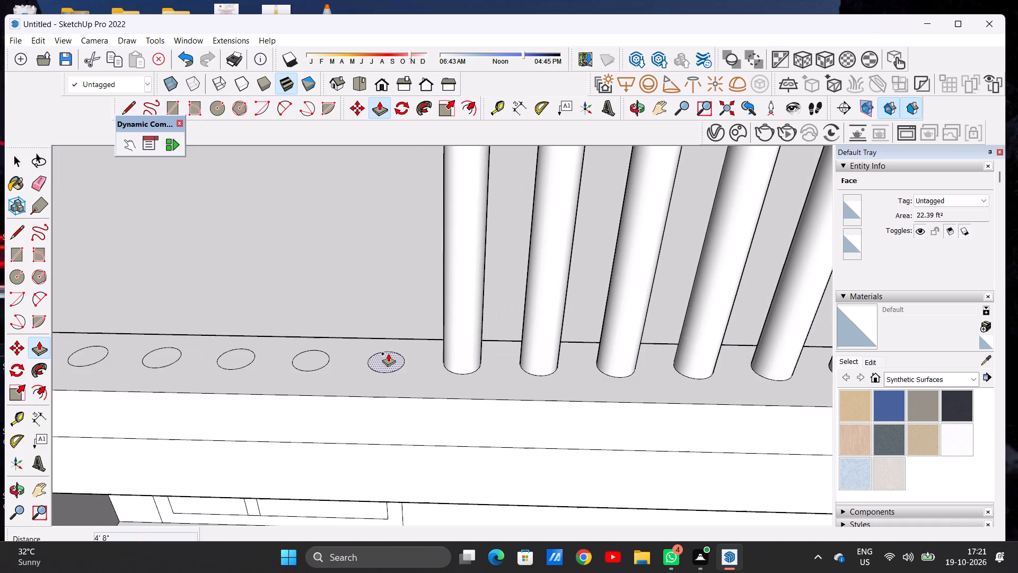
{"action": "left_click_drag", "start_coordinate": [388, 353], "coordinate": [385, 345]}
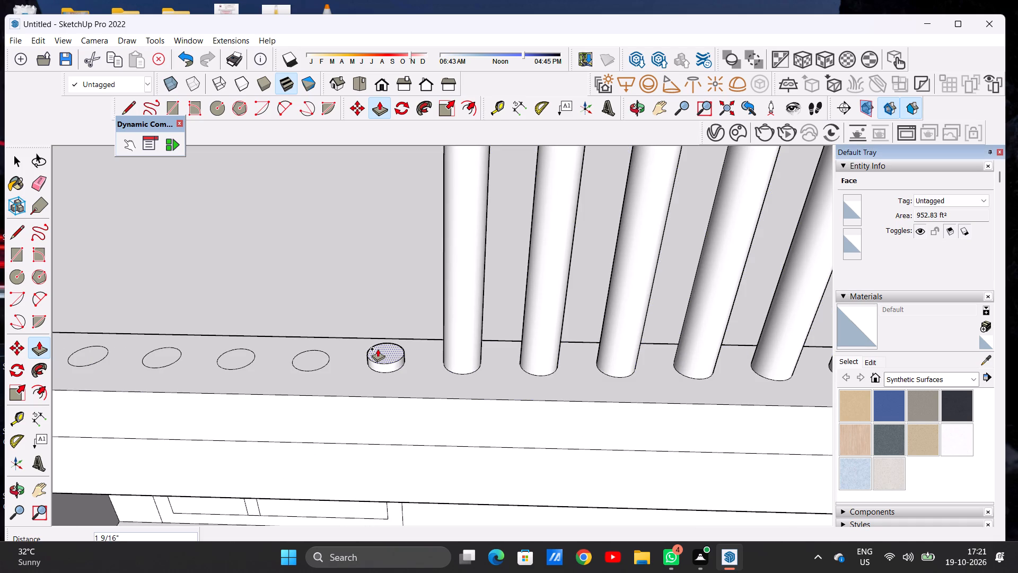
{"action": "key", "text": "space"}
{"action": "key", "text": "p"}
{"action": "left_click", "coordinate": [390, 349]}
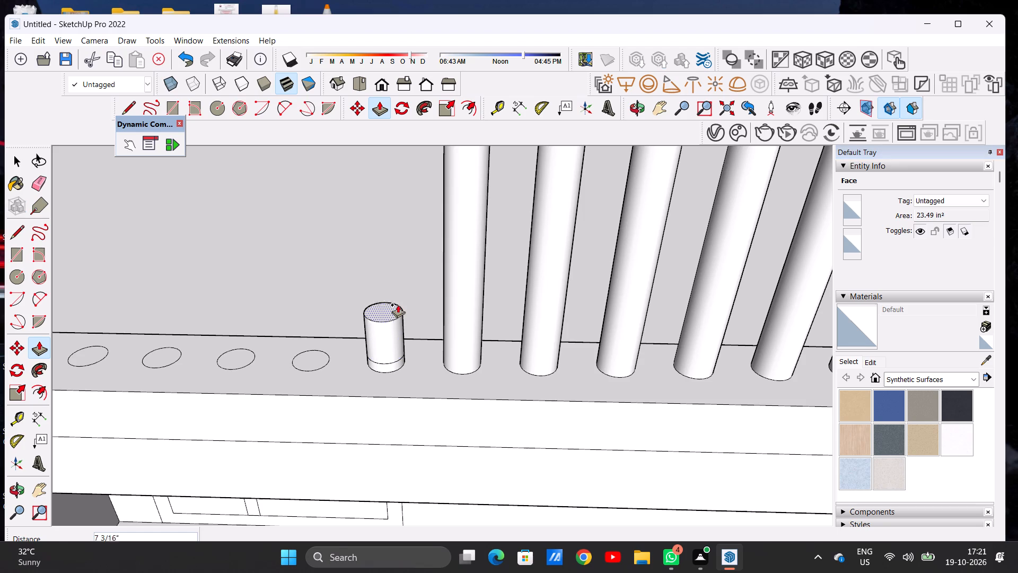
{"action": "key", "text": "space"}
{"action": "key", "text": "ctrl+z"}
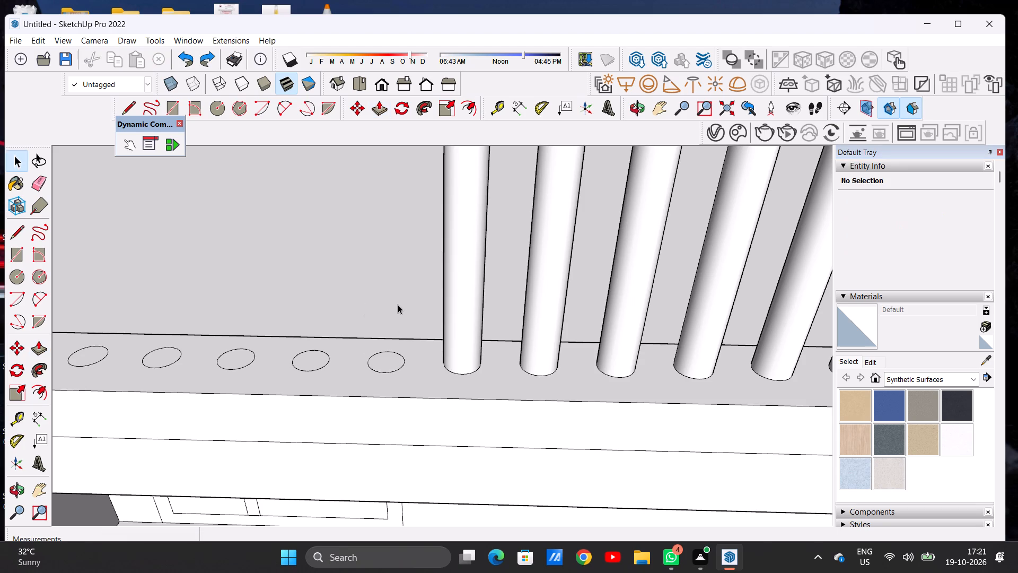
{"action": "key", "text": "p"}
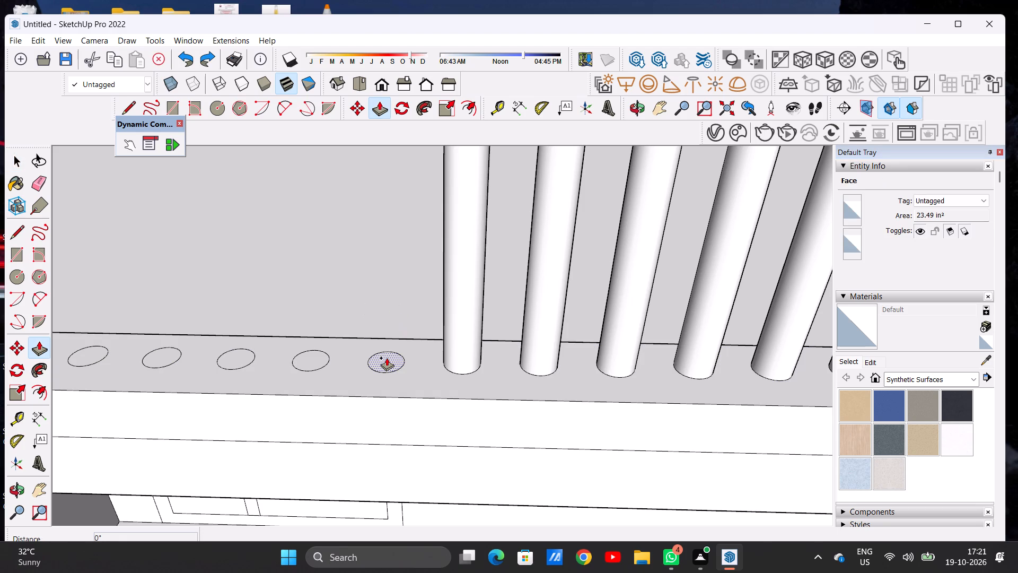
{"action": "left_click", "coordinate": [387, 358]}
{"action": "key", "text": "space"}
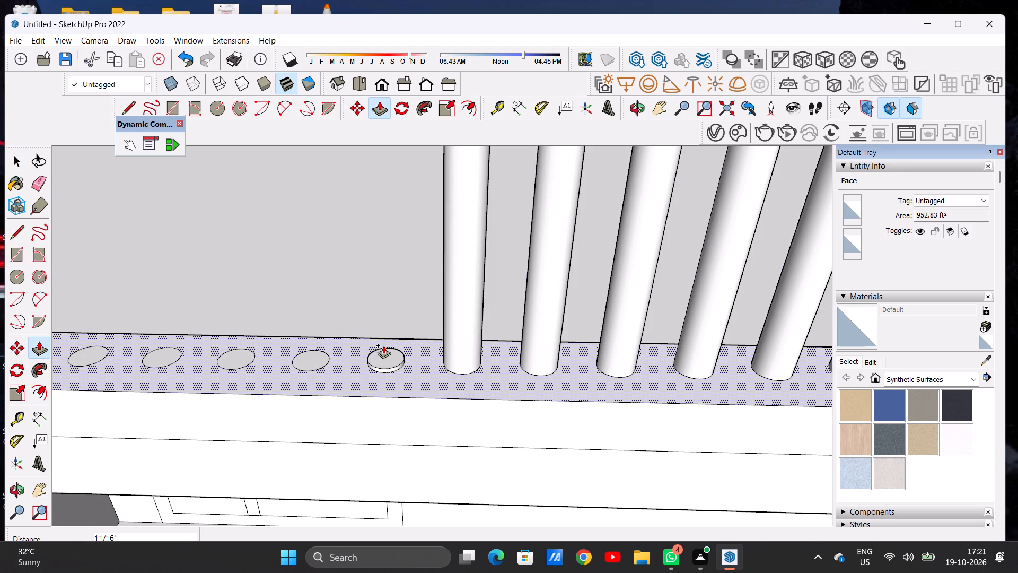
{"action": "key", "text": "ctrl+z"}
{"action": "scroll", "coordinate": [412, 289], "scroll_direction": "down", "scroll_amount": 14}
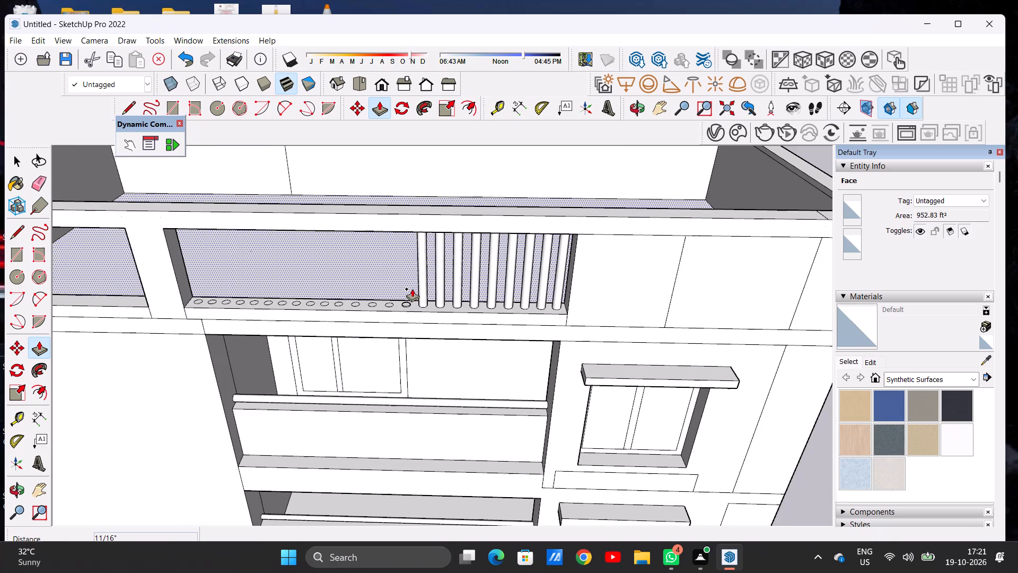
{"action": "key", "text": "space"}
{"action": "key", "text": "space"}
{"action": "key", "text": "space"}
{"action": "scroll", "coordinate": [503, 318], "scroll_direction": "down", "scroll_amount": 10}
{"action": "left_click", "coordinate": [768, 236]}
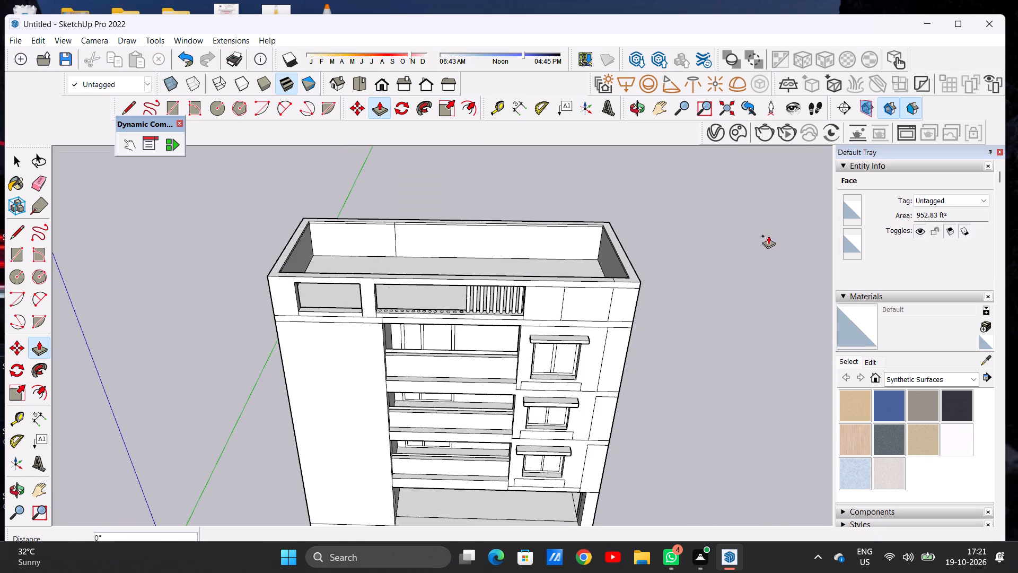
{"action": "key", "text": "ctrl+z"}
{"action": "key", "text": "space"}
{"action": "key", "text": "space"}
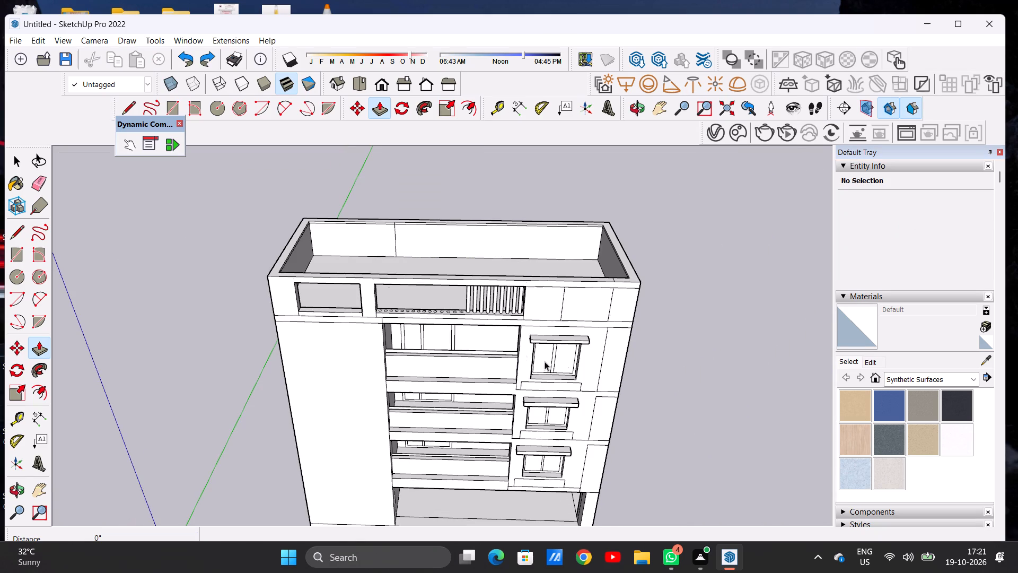
Extrude the tenth circle from the sill's far end up 4' 8" to the opening's top edge.
{"action": "scroll", "coordinate": [467, 321], "scroll_direction": "up", "scroll_amount": 19}
{"action": "middle_click_drag", "start_coordinate": [457, 299], "coordinate": [397, 372]}
{"action": "key", "text": "p"}
{"action": "scroll", "coordinate": [456, 338], "scroll_direction": "up", "scroll_amount": 8}
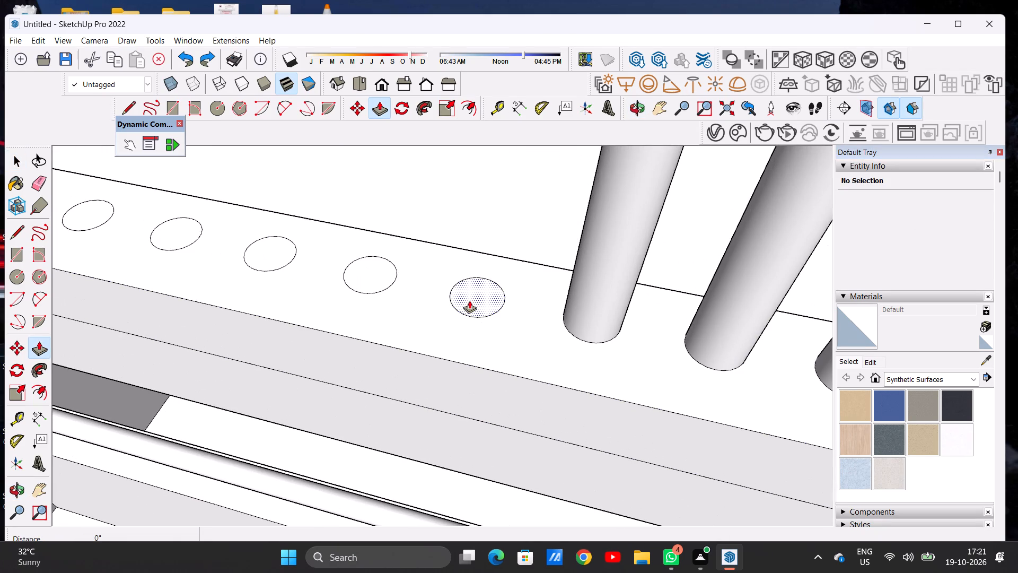
{"action": "left_click", "coordinate": [472, 294]}
{"action": "scroll", "coordinate": [489, 222], "scroll_direction": "down", "scroll_amount": 14}
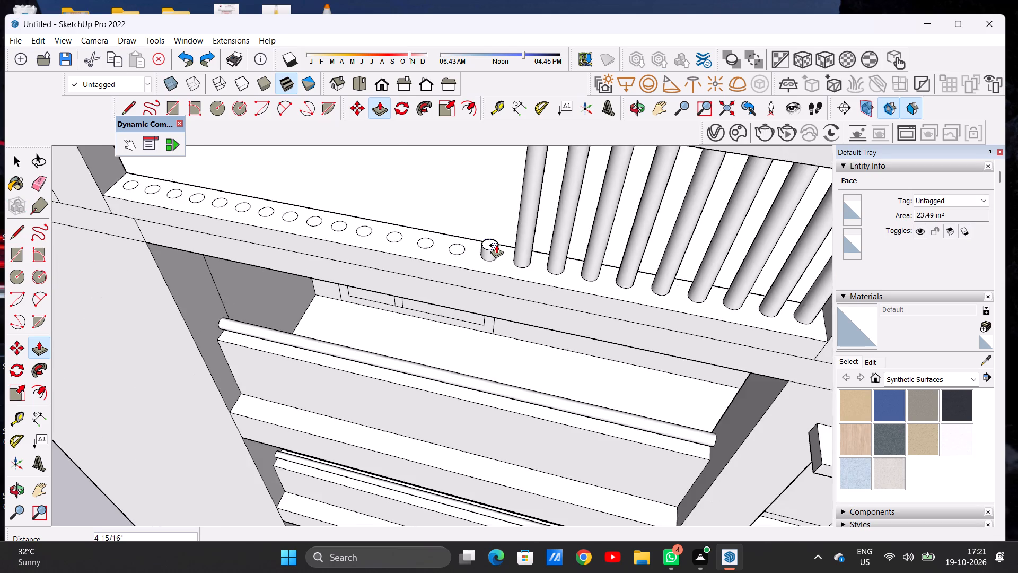
{"action": "scroll", "coordinate": [496, 245], "scroll_direction": "down", "scroll_amount": 18}
{"action": "scroll", "coordinate": [499, 207], "scroll_direction": "up", "scroll_amount": 14}
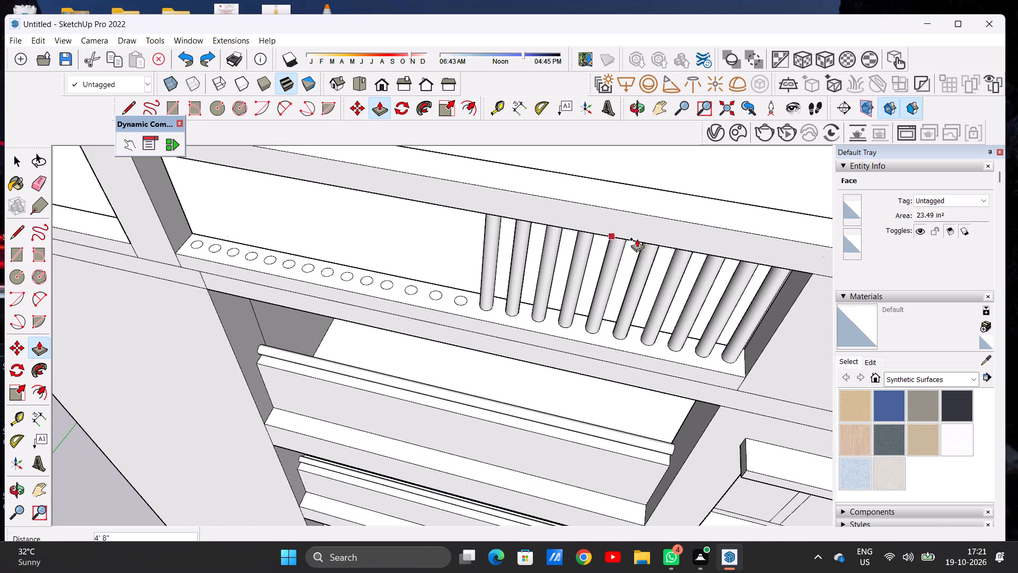
{"action": "left_click", "coordinate": [809, 276]}
{"action": "scroll", "coordinate": [591, 337], "scroll_direction": "down", "scroll_amount": 5}
{"action": "scroll", "coordinate": [591, 337], "scroll_direction": "up", "scroll_amount": 1}
{"action": "scroll", "coordinate": [591, 337], "scroll_direction": "down", "scroll_amount": 3}
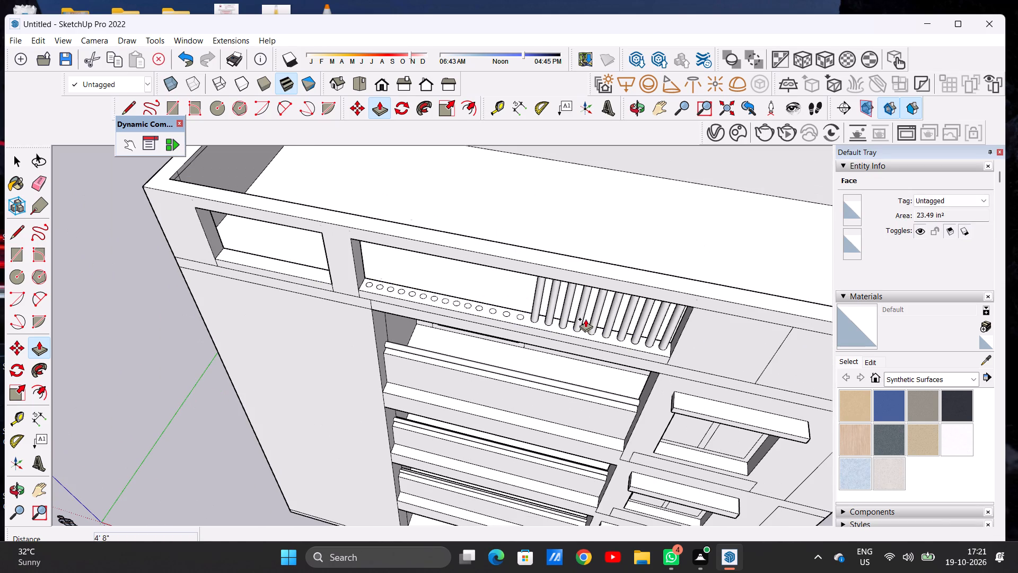
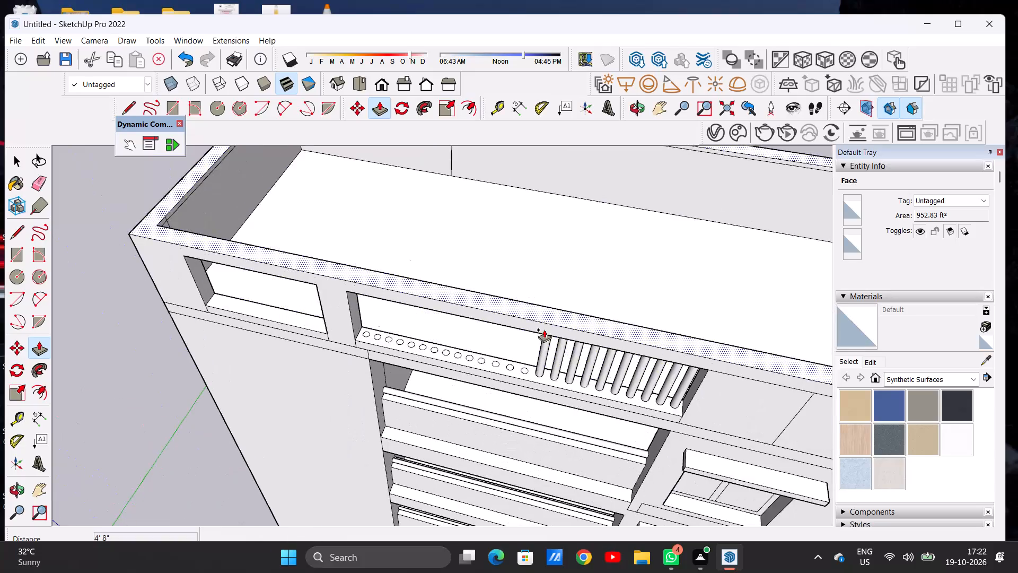
Extrude the eleventh circle from the sill's far end up 4' 8" to the opening's top edge.
{"action": "scroll", "coordinate": [442, 409], "scroll_direction": "up", "scroll_amount": 7}
{"action": "left_click", "coordinate": [460, 418]}
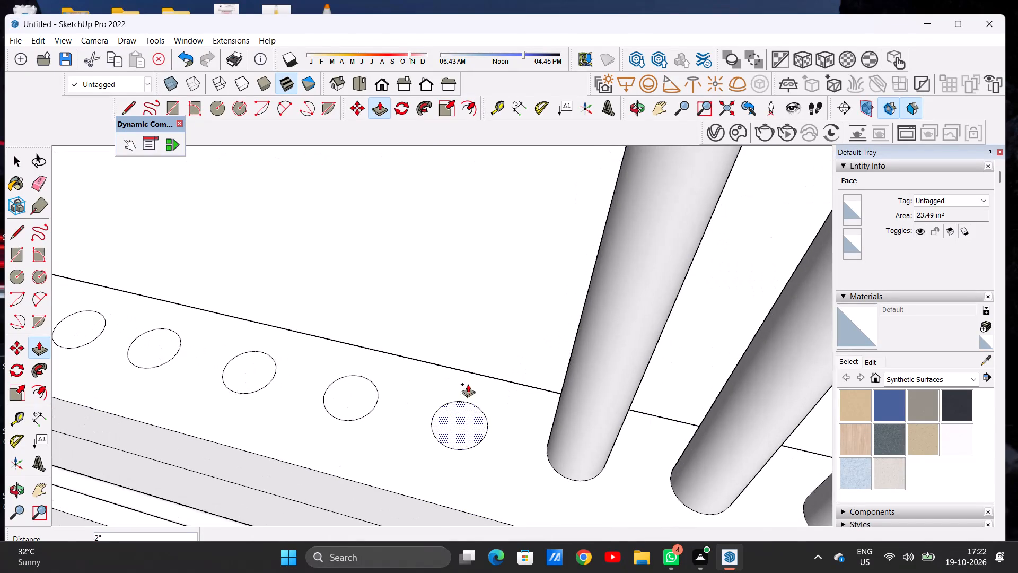
{"action": "scroll", "coordinate": [519, 309], "scroll_direction": "down", "scroll_amount": 17}
{"action": "scroll", "coordinate": [506, 296], "scroll_direction": "up", "scroll_amount": 5}
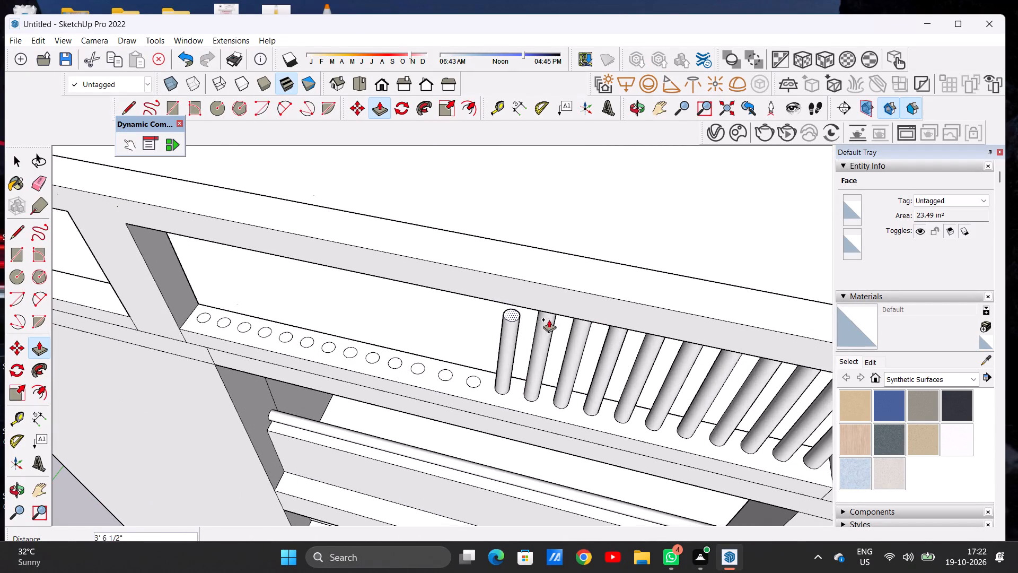
{"action": "scroll", "coordinate": [548, 319], "scroll_direction": "down", "scroll_amount": 10}
{"action": "left_click", "coordinate": [682, 346]}
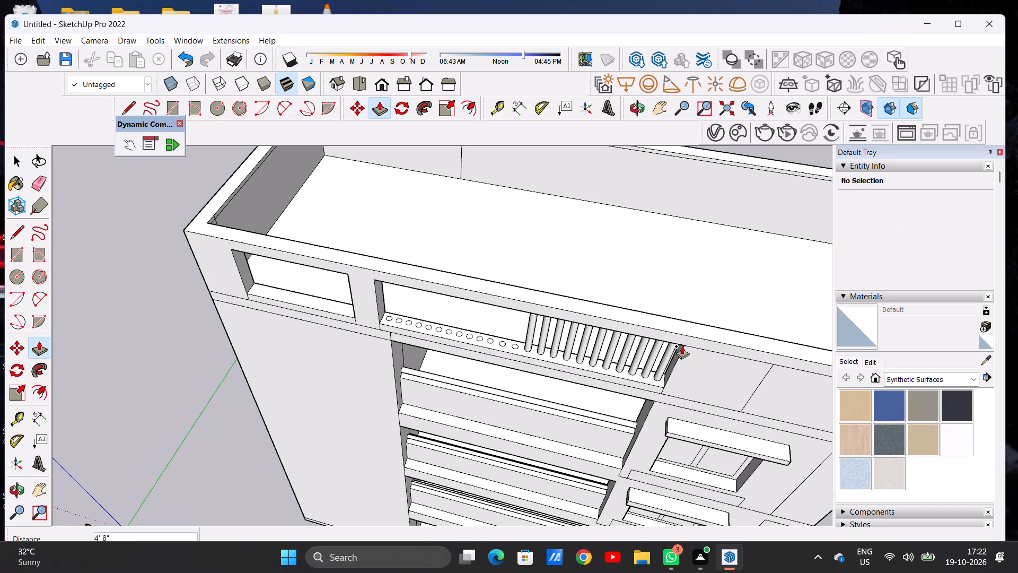
Extrude the twelfth circle from the sill's far end up 4' 8" to the opening's top edge.
{"action": "scroll", "coordinate": [485, 367], "scroll_direction": "down", "scroll_amount": 7}
{"action": "scroll", "coordinate": [503, 361], "scroll_direction": "up", "scroll_amount": 8}
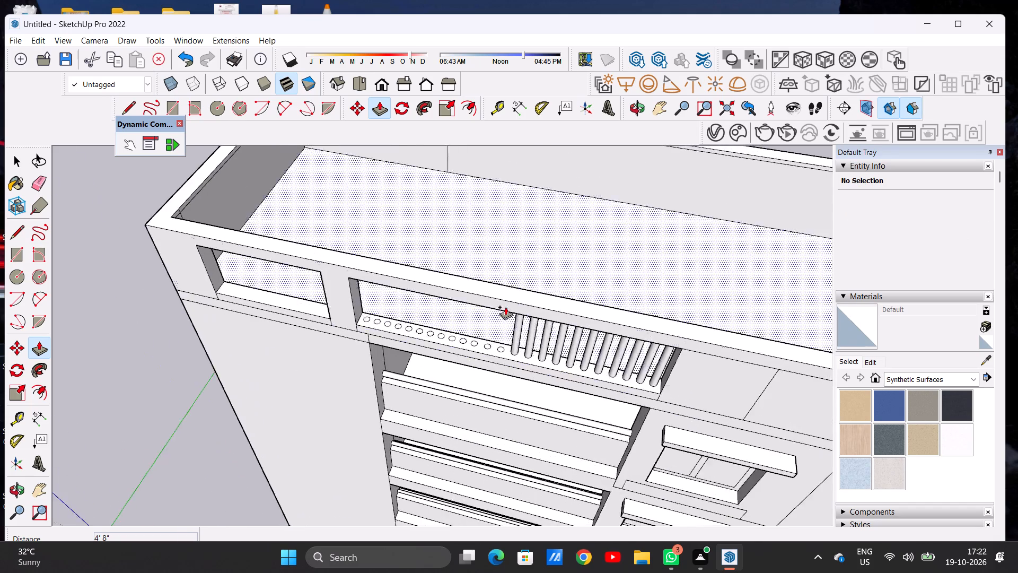
{"action": "scroll", "coordinate": [505, 307], "scroll_direction": "up", "scroll_amount": 15}
{"action": "left_click", "coordinate": [495, 453]}
{"action": "scroll", "coordinate": [513, 356], "scroll_direction": "down", "scroll_amount": 8}
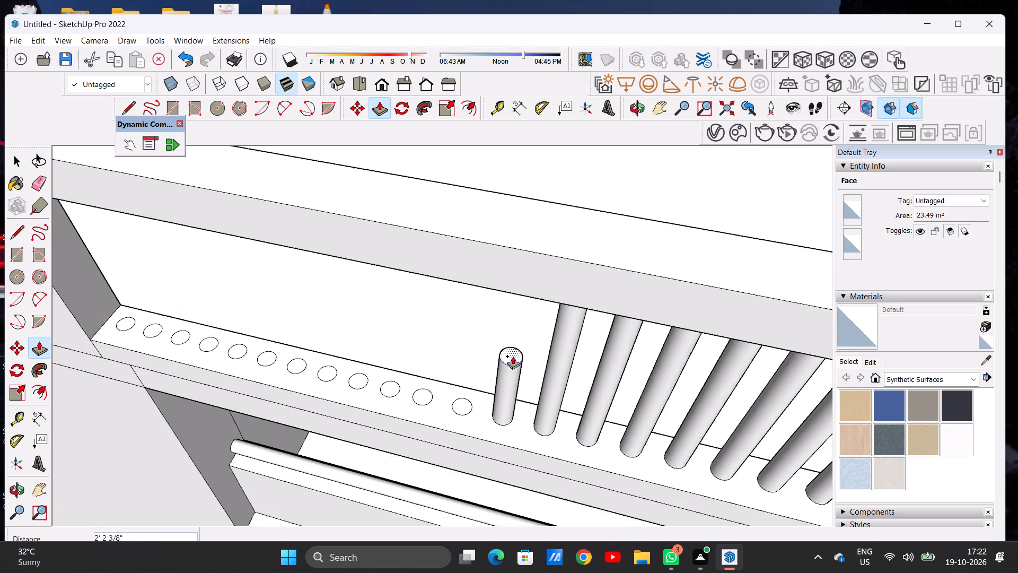
{"action": "scroll", "coordinate": [513, 356], "scroll_direction": "down", "scroll_amount": 15}
{"action": "scroll", "coordinate": [669, 355], "scroll_direction": "up", "scroll_amount": 6}
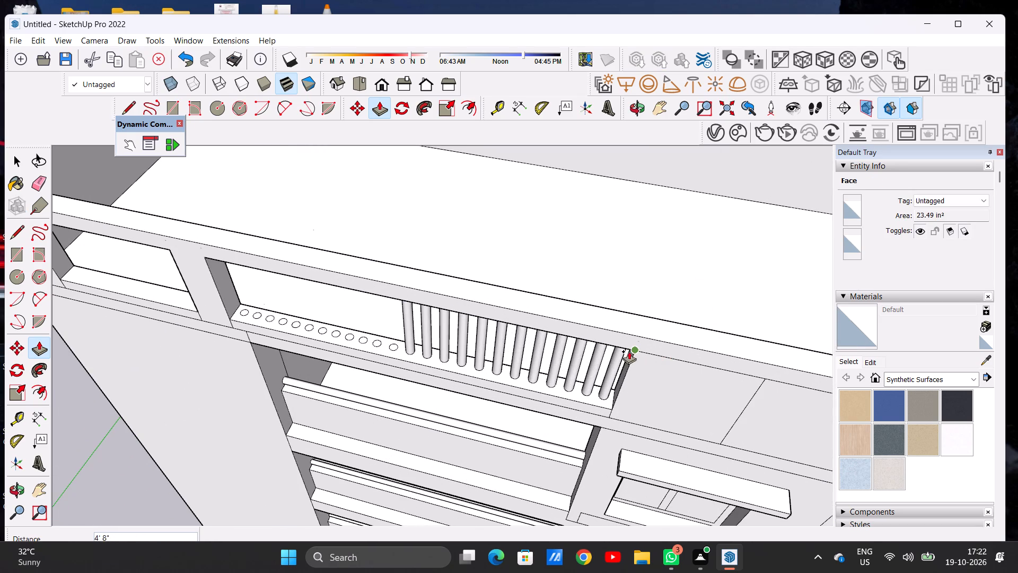
{"action": "left_click", "coordinate": [629, 351]}
Extrude the thirteenth circle from the sill's far end up 4' 8" to the opening's top edge.
{"action": "scroll", "coordinate": [419, 349], "scroll_direction": "up", "scroll_amount": 14}
{"action": "left_click", "coordinate": [363, 346]}
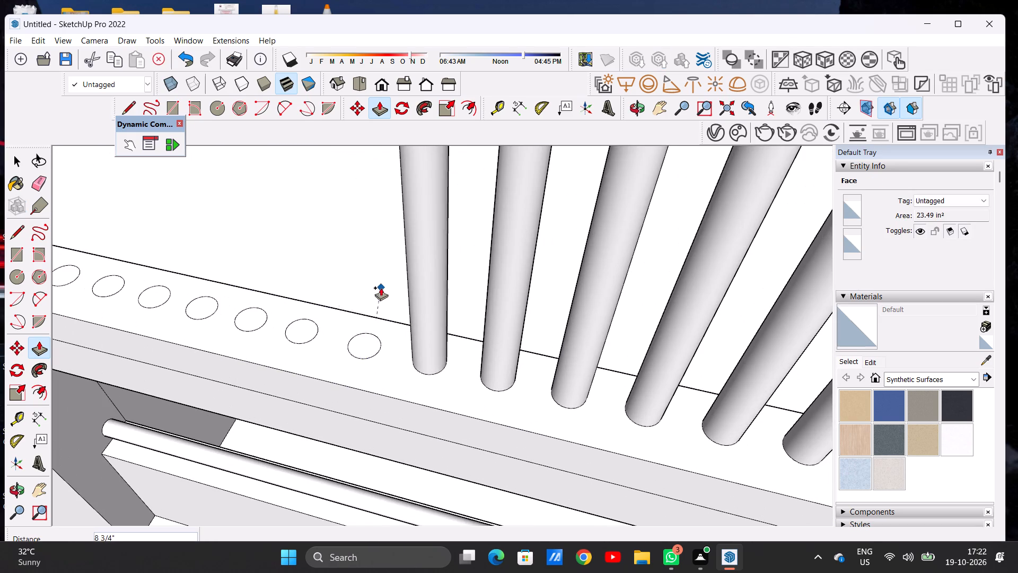
{"action": "scroll", "coordinate": [382, 288], "scroll_direction": "down", "scroll_amount": 16}
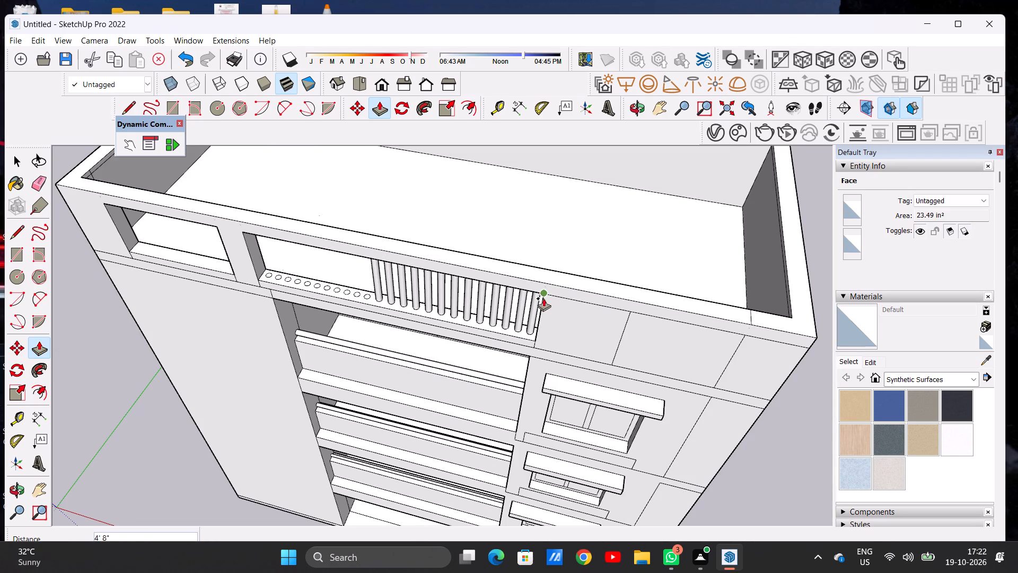
{"action": "left_click", "coordinate": [543, 298]}
Extrude the fourteenth circle from the sill's far end up 4' 8" to the opening's top edge.
{"action": "scroll", "coordinate": [330, 280], "scroll_direction": "up", "scroll_amount": 3}
{"action": "scroll", "coordinate": [330, 280], "scroll_direction": "down", "scroll_amount": 1}
{"action": "scroll", "coordinate": [330, 280], "scroll_direction": "up", "scroll_amount": 17}
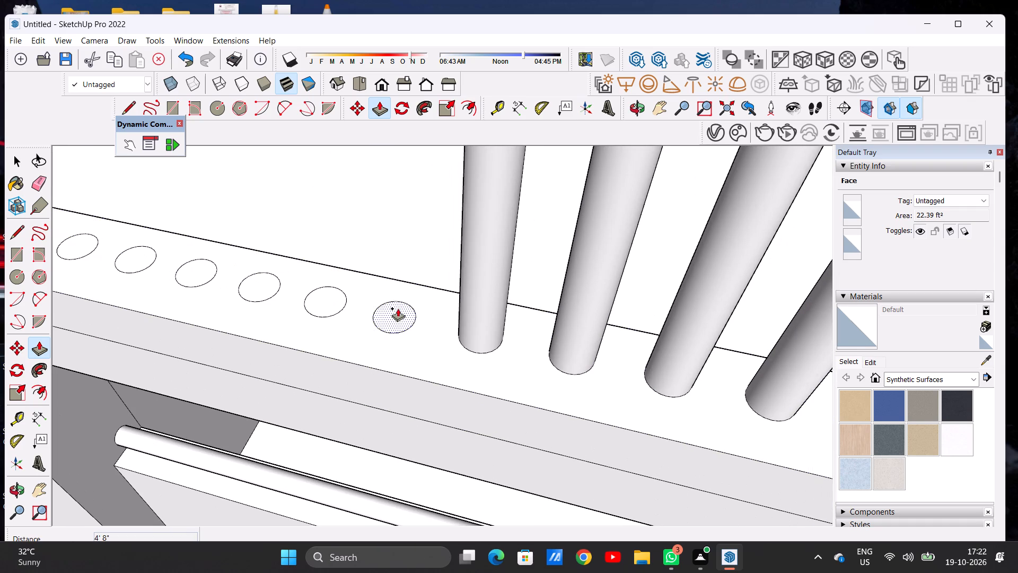
{"action": "left_click", "coordinate": [398, 308]}
{"action": "scroll", "coordinate": [418, 281], "scroll_direction": "down", "scroll_amount": 20}
{"action": "scroll", "coordinate": [434, 259], "scroll_direction": "up", "scroll_amount": 6}
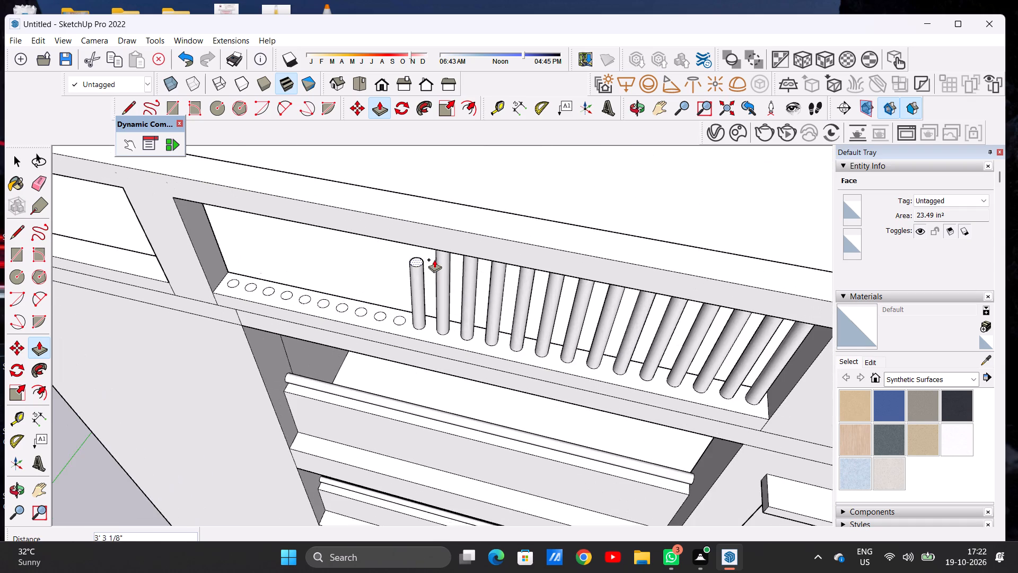
{"action": "scroll", "coordinate": [442, 258], "scroll_direction": "down", "scroll_amount": 8}
{"action": "left_click", "coordinate": [674, 299]}
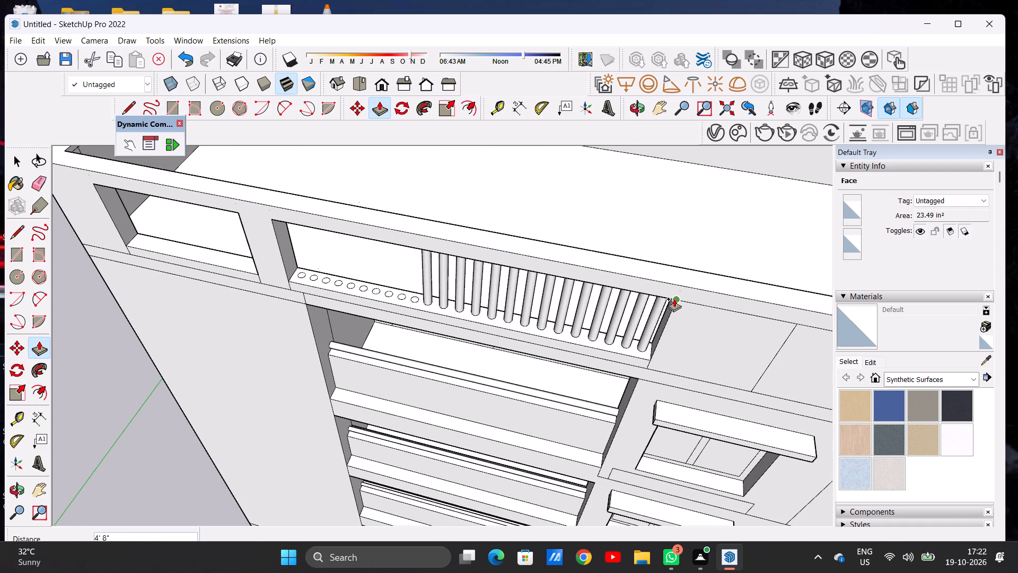
Extrude the fifteenth circle from the sill's far end up 4' 8" to the opening's top edge.
{"action": "scroll", "coordinate": [395, 291], "scroll_direction": "up", "scroll_amount": 6}
{"action": "scroll", "coordinate": [394, 291], "scroll_direction": "down", "scroll_amount": 1}
{"action": "scroll", "coordinate": [420, 301], "scroll_direction": "up", "scroll_amount": 13}
{"action": "left_click", "coordinate": [438, 324]}
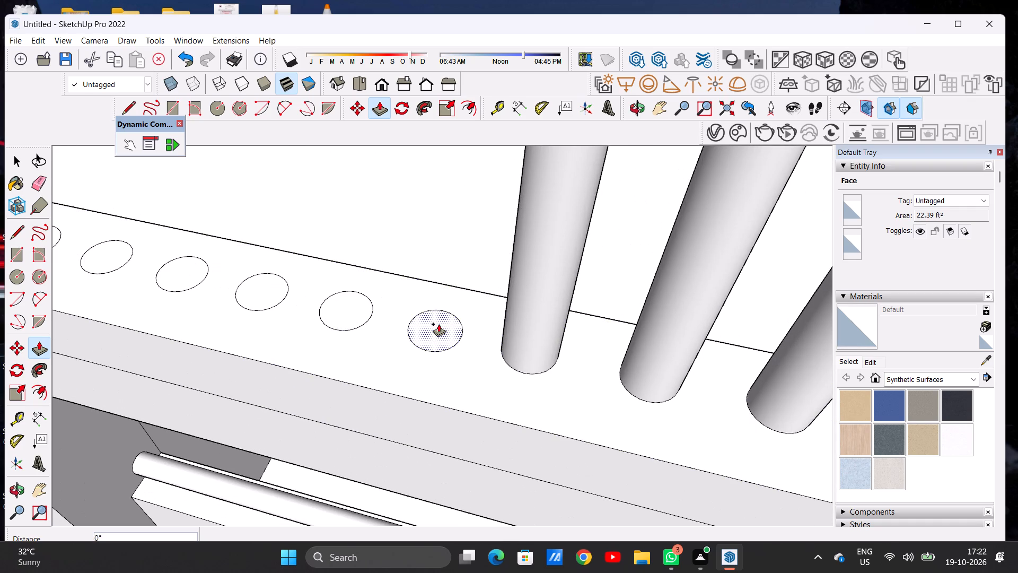
{"action": "scroll", "coordinate": [448, 264], "scroll_direction": "down", "scroll_amount": 20}
{"action": "scroll", "coordinate": [448, 264], "scroll_direction": "down", "scroll_amount": 5}
{"action": "scroll", "coordinate": [454, 233], "scroll_direction": "up", "scroll_amount": 7}
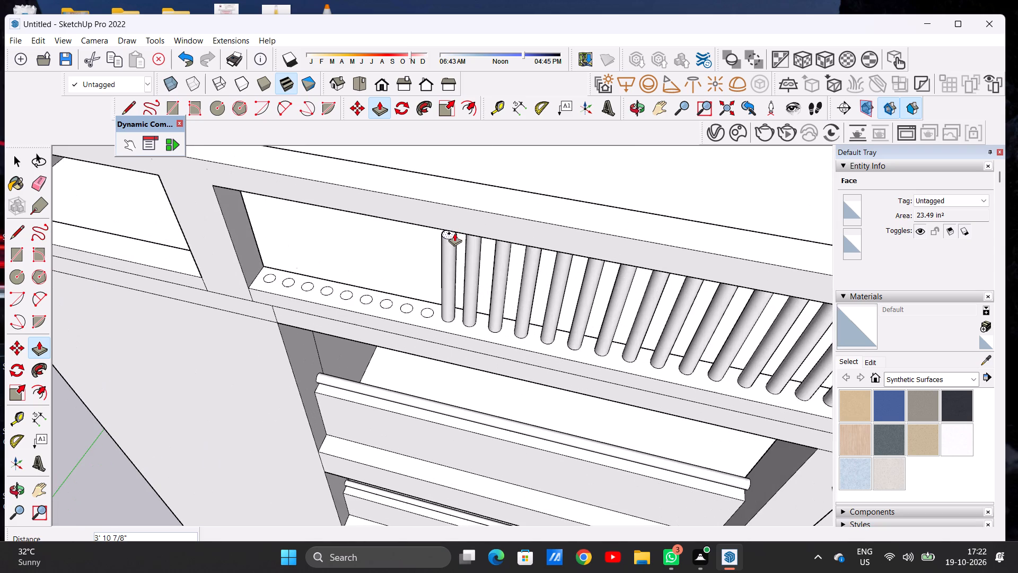
{"action": "scroll", "coordinate": [454, 233], "scroll_direction": "down", "scroll_amount": 7}
{"action": "left_click", "coordinate": [717, 283]}
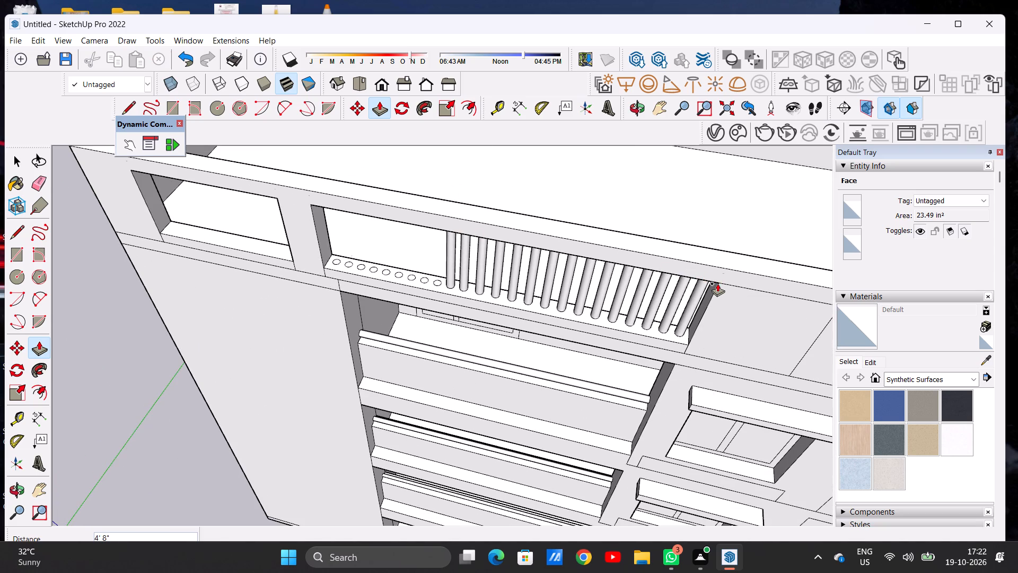
Extrude the sixteenth circle from the sill's far end up 4' 8" to the opening's top edge.
{"action": "scroll", "coordinate": [423, 290], "scroll_direction": "down", "scroll_amount": 6}
{"action": "middle_click_drag", "start_coordinate": [282, 282], "coordinate": [520, 230]}
{"action": "scroll", "coordinate": [435, 274], "scroll_direction": "up", "scroll_amount": 17}
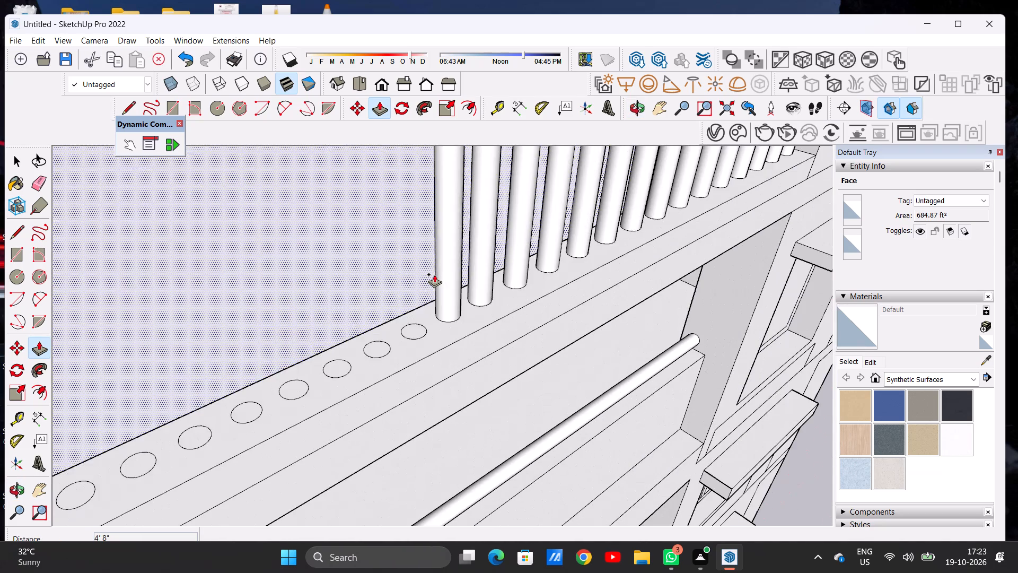
{"action": "scroll", "coordinate": [434, 274], "scroll_direction": "up", "scroll_amount": 1}
{"action": "scroll", "coordinate": [415, 324], "scroll_direction": "up", "scroll_amount": 11}
{"action": "left_click", "coordinate": [406, 342]}
{"action": "scroll", "coordinate": [382, 269], "scroll_direction": "down", "scroll_amount": 6}
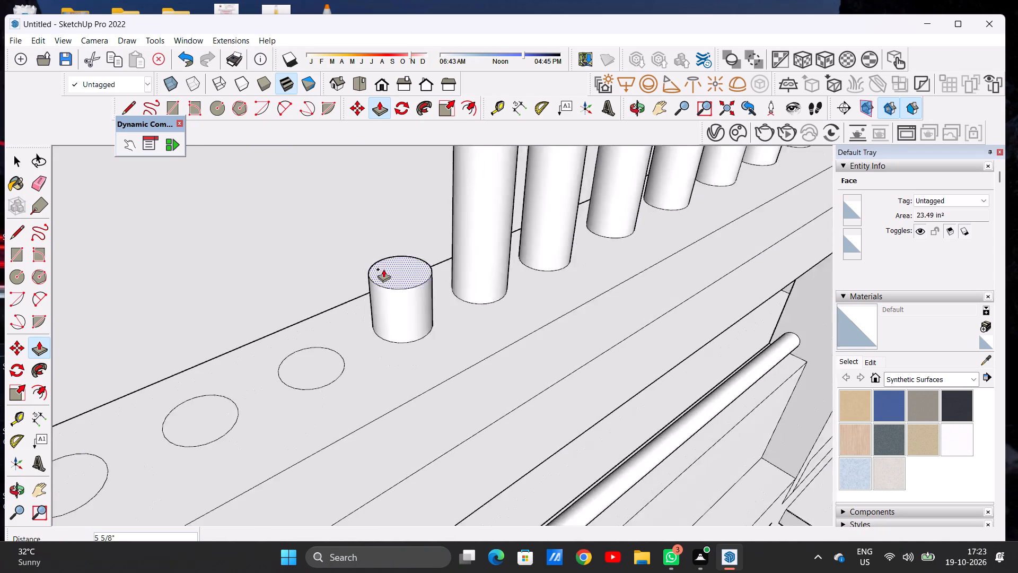
{"action": "scroll", "coordinate": [383, 269], "scroll_direction": "down", "scroll_amount": 20}
{"action": "scroll", "coordinate": [383, 269], "scroll_direction": "down", "scroll_amount": 8}
{"action": "scroll", "coordinate": [400, 249], "scroll_direction": "up", "scroll_amount": 16}
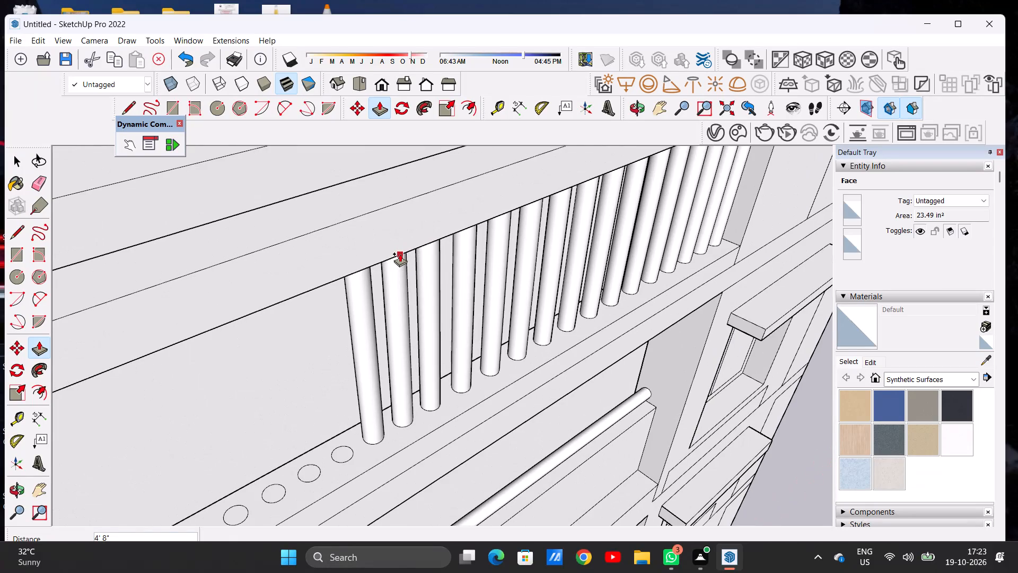
{"action": "left_click", "coordinate": [400, 254]}
Extrude the seventeenth circle from the sill's far end up 4' 8" to the opening's top edge.
{"action": "scroll", "coordinate": [348, 434], "scroll_direction": "up", "scroll_amount": 8}
{"action": "left_click", "coordinate": [341, 465]}
{"action": "scroll", "coordinate": [346, 337], "scroll_direction": "down", "scroll_amount": 6}
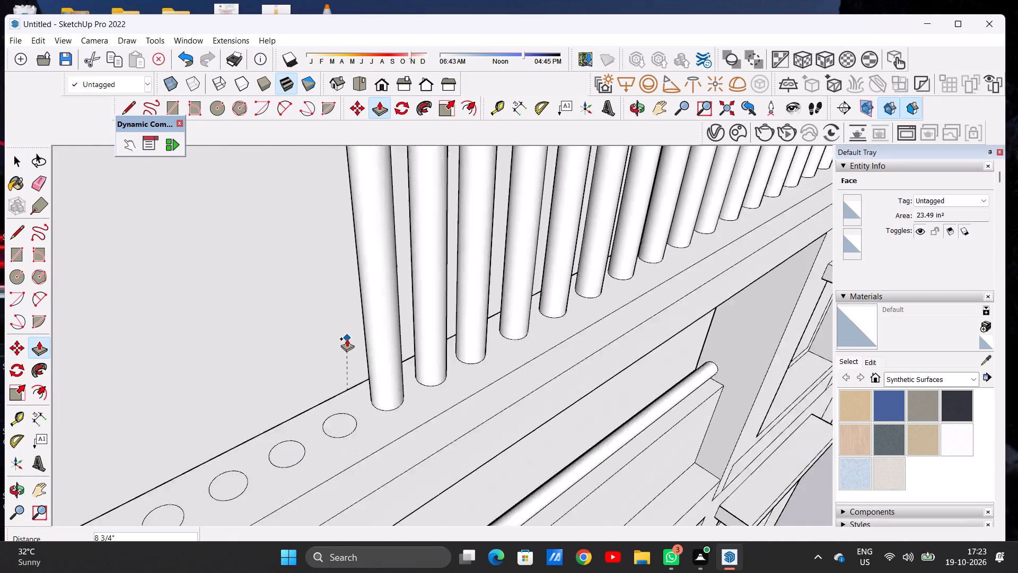
{"action": "scroll", "coordinate": [347, 338], "scroll_direction": "down", "scroll_amount": 4}
{"action": "scroll", "coordinate": [597, 229], "scroll_direction": "down", "scroll_amount": 7}
{"action": "scroll", "coordinate": [620, 185], "scroll_direction": "up", "scroll_amount": 8}
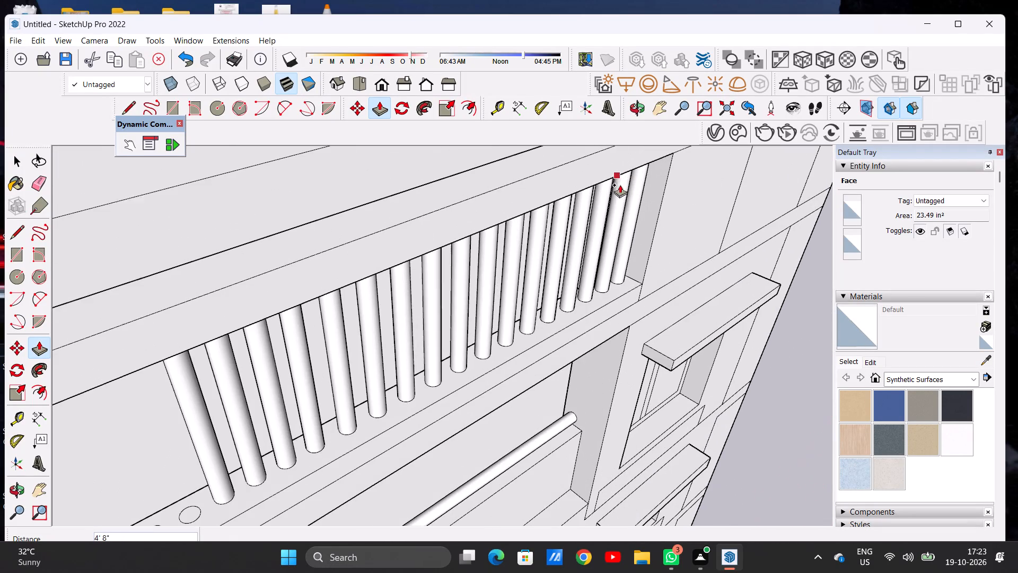
{"action": "left_click", "coordinate": [668, 158]}
Extrude the eighteenth circle from the sill's far end up 4' 8" to the opening's top edge.
{"action": "scroll", "coordinate": [565, 292], "scroll_direction": "down", "scroll_amount": 6}
{"action": "scroll", "coordinate": [565, 292], "scroll_direction": "up", "scroll_amount": 1}
{"action": "scroll", "coordinate": [565, 292], "scroll_direction": "down", "scroll_amount": 7}
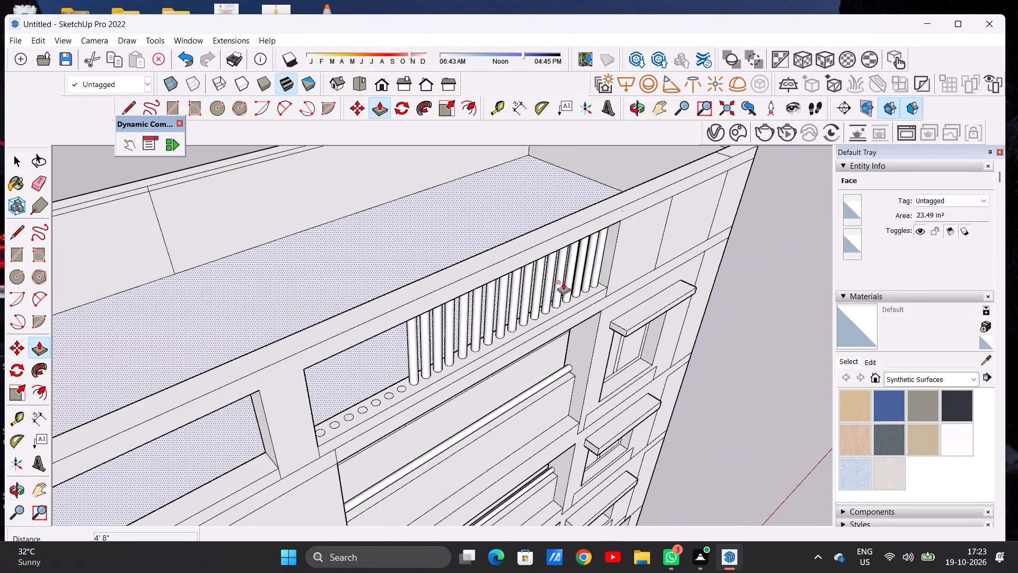
{"action": "scroll", "coordinate": [563, 282], "scroll_direction": "down", "scroll_amount": 2}
{"action": "middle_click_drag", "start_coordinate": [584, 300], "coordinate": [254, 350]}
{"action": "scroll", "coordinate": [308, 318], "scroll_direction": "up", "scroll_amount": 12}
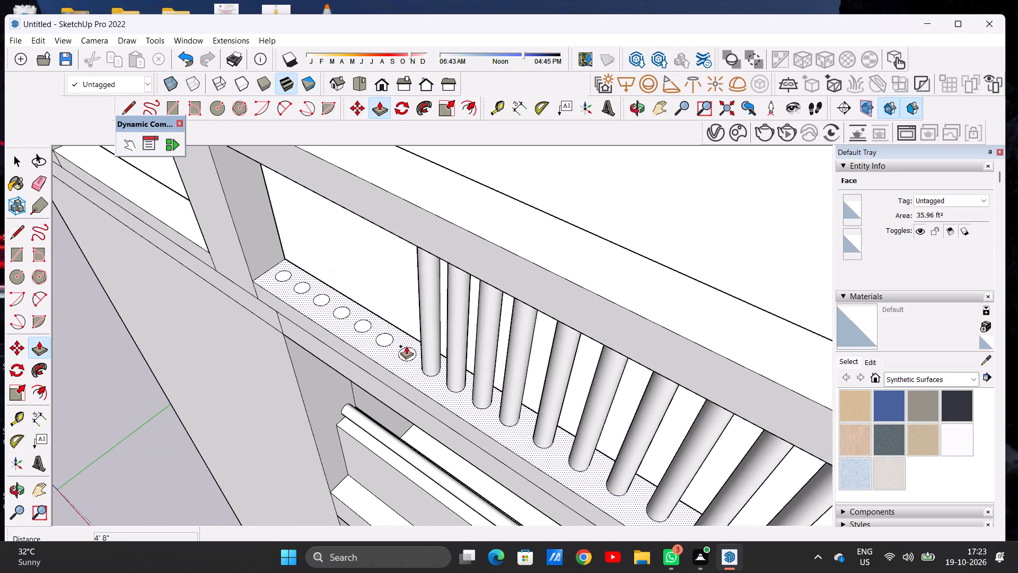
{"action": "scroll", "coordinate": [406, 353], "scroll_direction": "up", "scroll_amount": 8}
{"action": "left_click", "coordinate": [406, 353]}
{"action": "scroll", "coordinate": [436, 290], "scroll_direction": "down", "scroll_amount": 7}
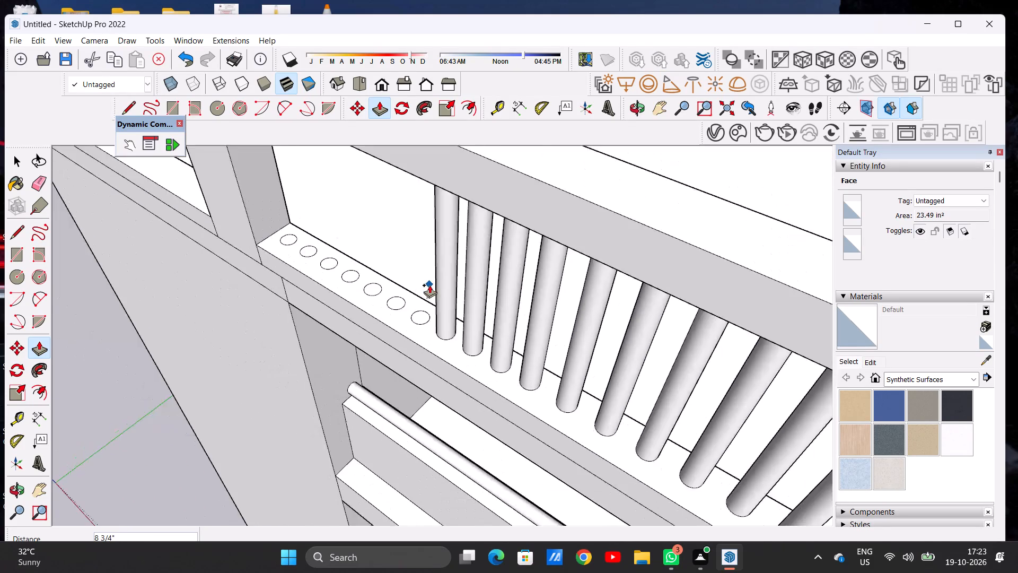
{"action": "scroll", "coordinate": [429, 285], "scroll_direction": "down", "scroll_amount": 8}
{"action": "middle_click_drag", "start_coordinate": [425, 260], "coordinate": [611, 222]}
{"action": "scroll", "coordinate": [686, 259], "scroll_direction": "up", "scroll_amount": 5}
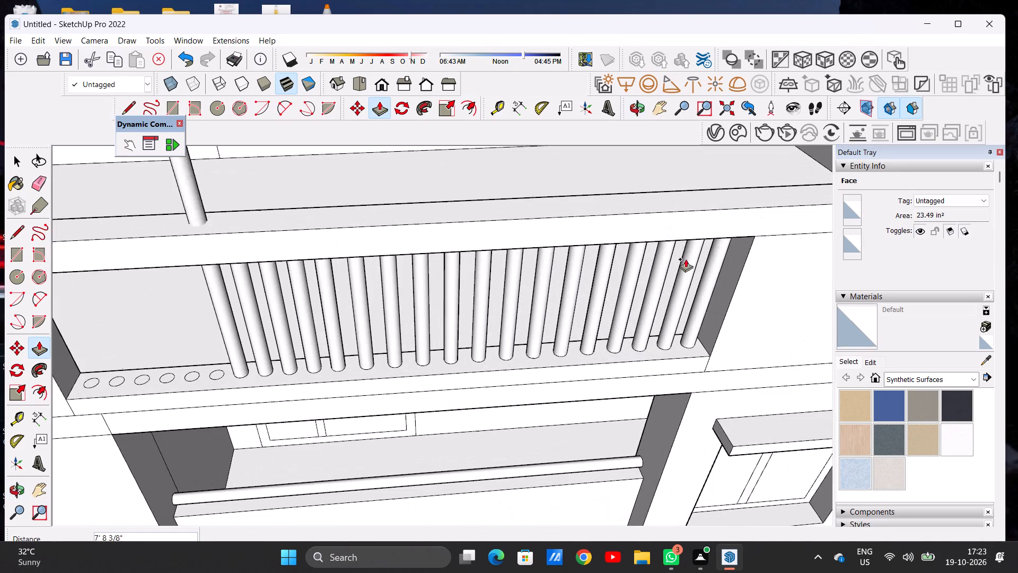
{"action": "left_click", "coordinate": [750, 235]}
Extrude the nineteenth circle from the sill's far end up 4' 8" to the opening's top edge.
{"action": "scroll", "coordinate": [420, 367], "scroll_direction": "down", "scroll_amount": 7}
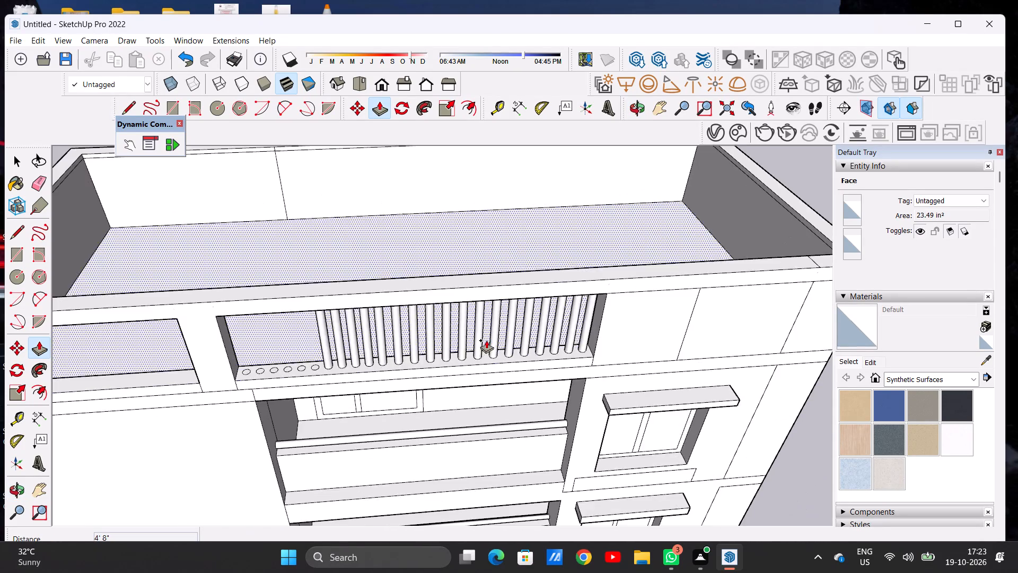
{"action": "scroll", "coordinate": [486, 340], "scroll_direction": "down", "scroll_amount": 5}
{"action": "middle_click_drag", "start_coordinate": [233, 387], "coordinate": [443, 360]}
{"action": "scroll", "coordinate": [451, 360], "scroll_direction": "up", "scroll_amount": 20}
{"action": "scroll", "coordinate": [451, 360], "scroll_direction": "up", "scroll_amount": 1}
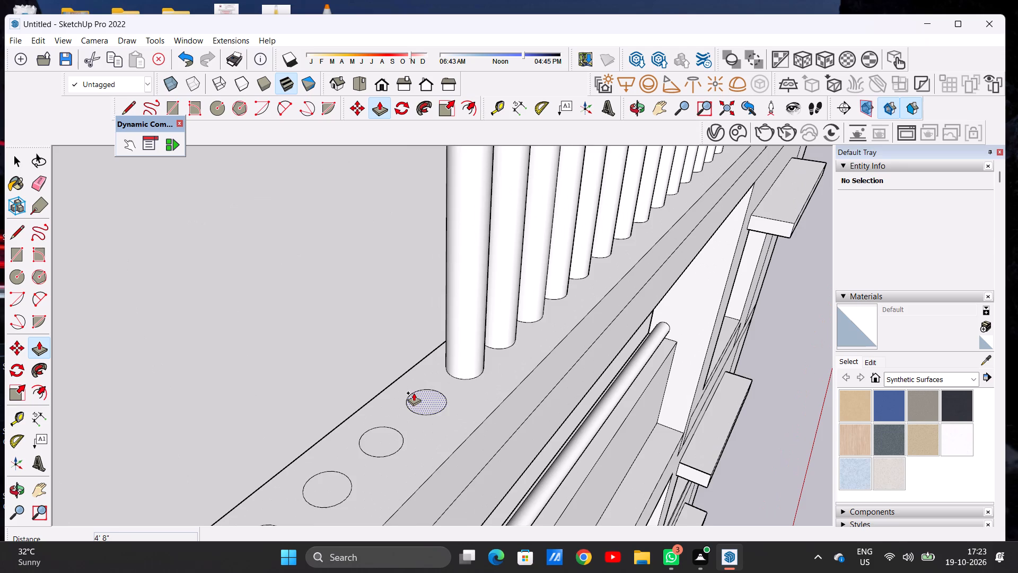
{"action": "left_click", "coordinate": [428, 401]}
{"action": "scroll", "coordinate": [399, 348], "scroll_direction": "down", "scroll_amount": 20}
{"action": "scroll", "coordinate": [417, 306], "scroll_direction": "up", "scroll_amount": 2}
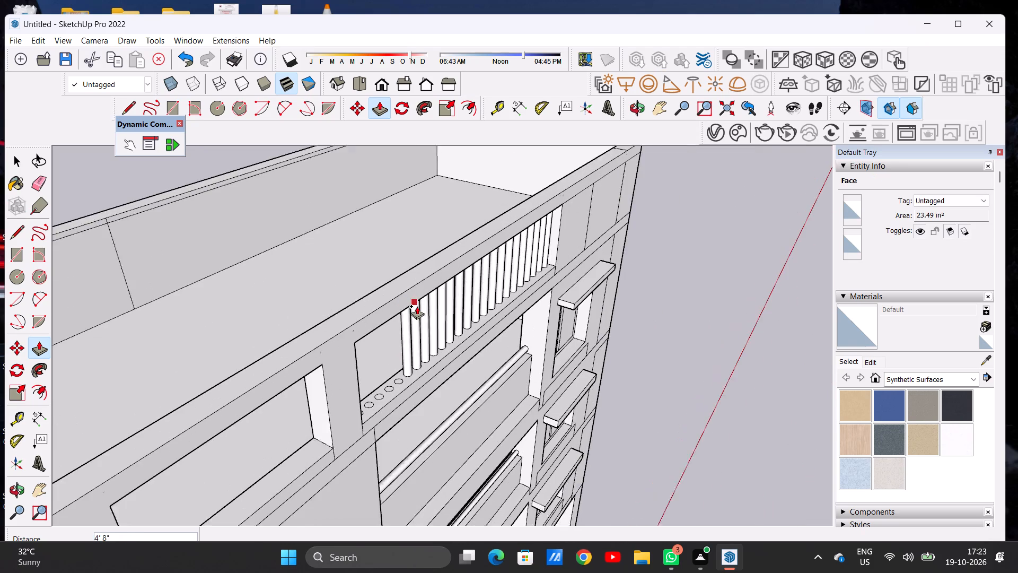
{"action": "scroll", "coordinate": [417, 306], "scroll_direction": "up", "scroll_amount": 2}
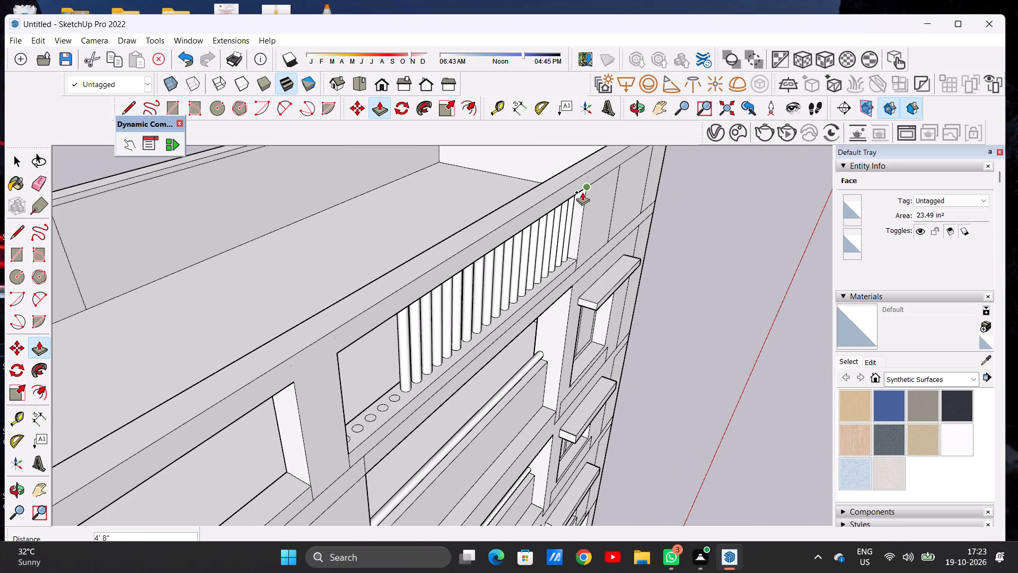
{"action": "left_click", "coordinate": [582, 192]}
Extrude the twentieth circle from the sill's far end up 4' 8" to the opening's top edge.
{"action": "scroll", "coordinate": [418, 380], "scroll_direction": "up", "scroll_amount": 13}
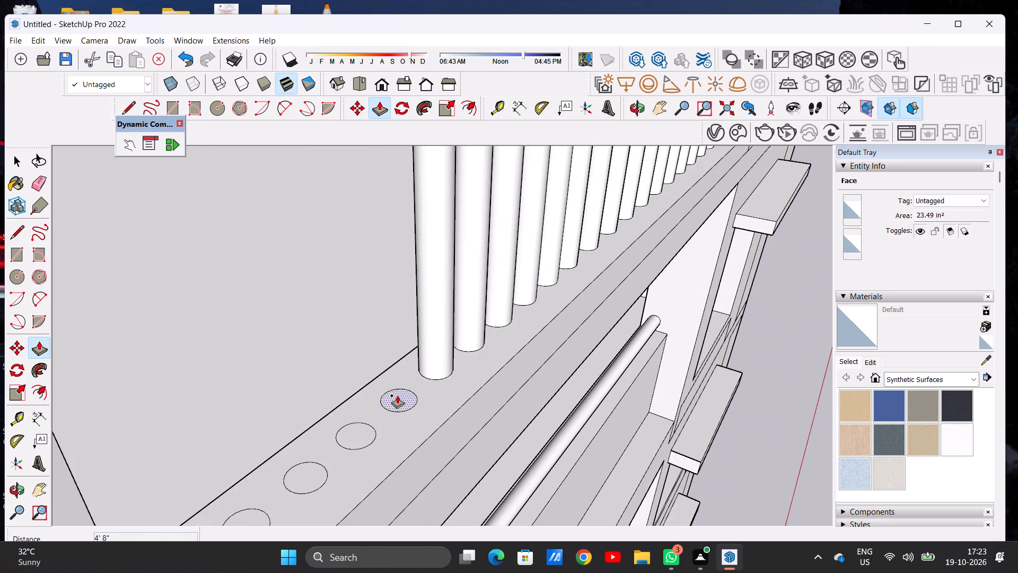
{"action": "left_click", "coordinate": [397, 395]}
{"action": "scroll", "coordinate": [397, 337], "scroll_direction": "down", "scroll_amount": 15}
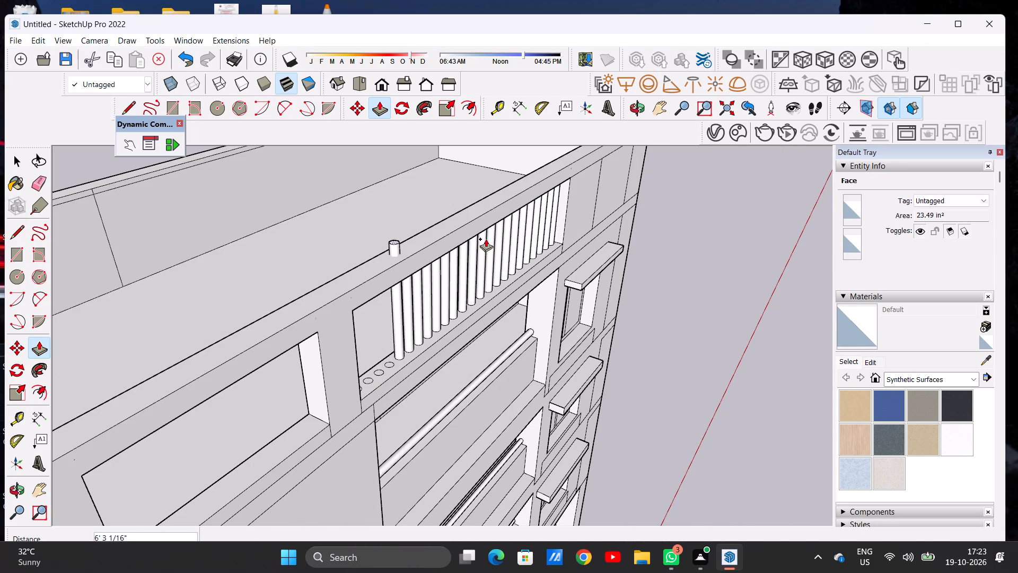
{"action": "left_click", "coordinate": [567, 178]}
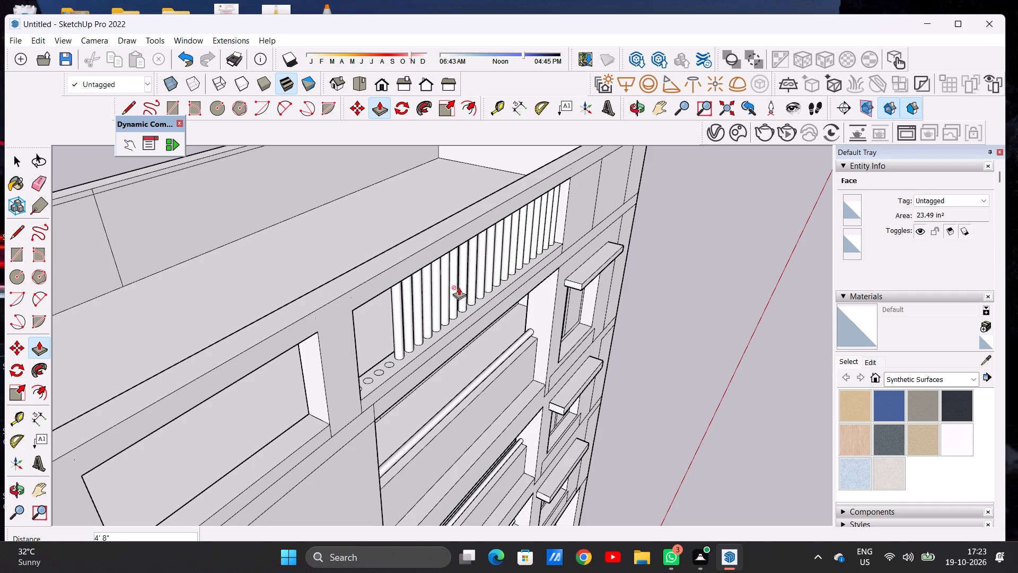
Extrude the twenty-first circle from the sill's far end up 4' 8" to the opening's top edge.
{"action": "scroll", "coordinate": [420, 345], "scroll_direction": "up", "scroll_amount": 7}
{"action": "scroll", "coordinate": [357, 377], "scroll_direction": "up", "scroll_amount": 8}
{"action": "left_click", "coordinate": [387, 371]}
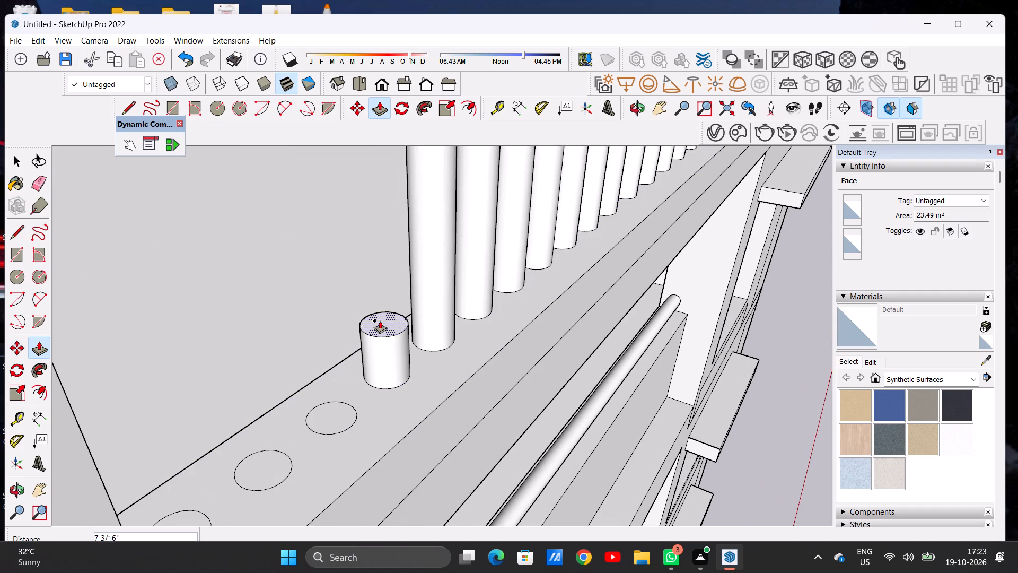
{"action": "scroll", "coordinate": [380, 322], "scroll_direction": "down", "scroll_amount": 20}
{"action": "scroll", "coordinate": [380, 322], "scroll_direction": "down", "scroll_amount": 7}
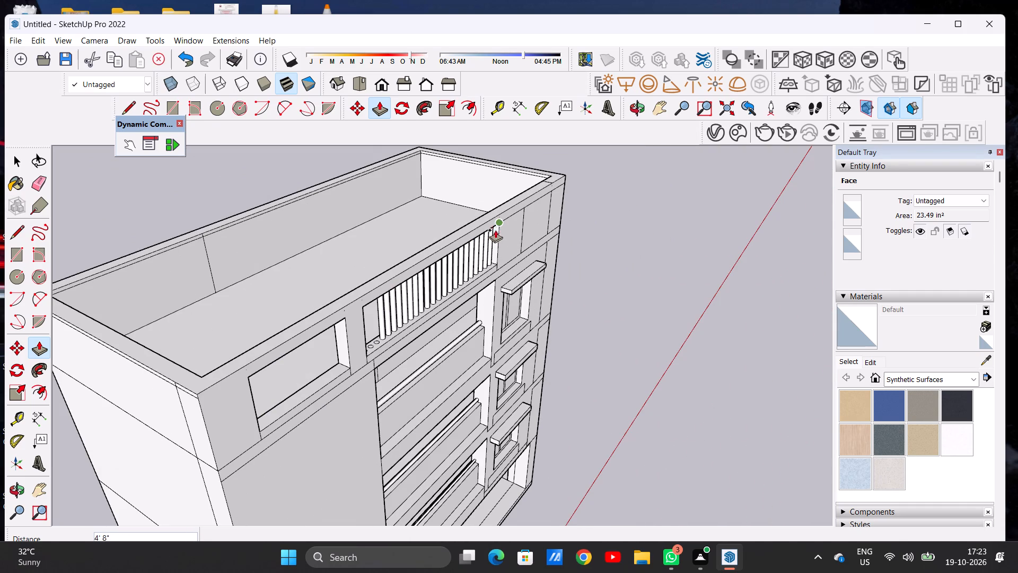
{"action": "left_click", "coordinate": [503, 225]}
Extrude the twenty-second circle from the sill's far end up 4' 8" to the opening's top edge.
{"action": "scroll", "coordinate": [382, 318], "scroll_direction": "up", "scroll_amount": 17}
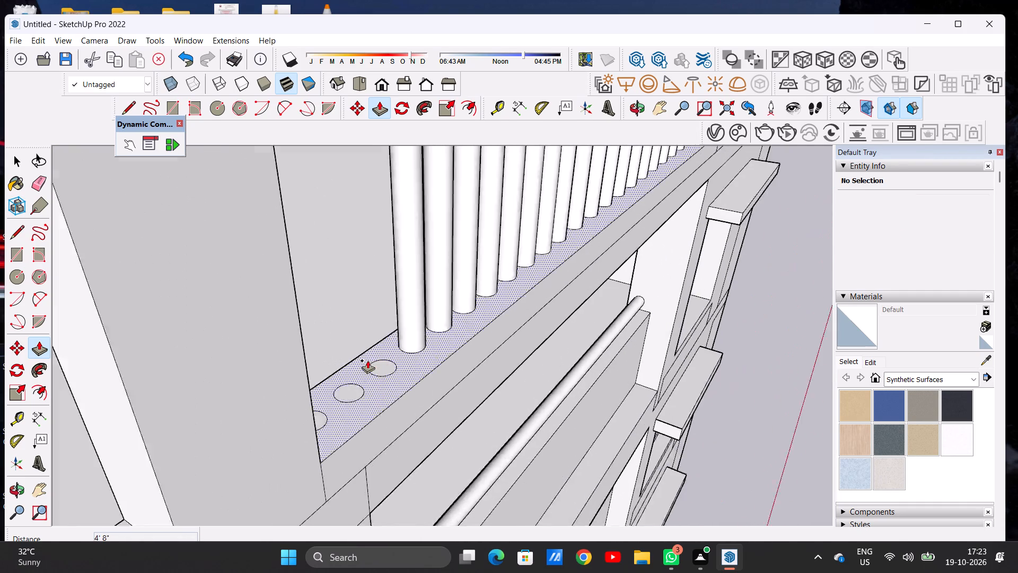
{"action": "scroll", "coordinate": [367, 360], "scroll_direction": "up", "scroll_amount": 3}
{"action": "left_click", "coordinate": [385, 365]}
{"action": "scroll", "coordinate": [376, 306], "scroll_direction": "down", "scroll_amount": 19}
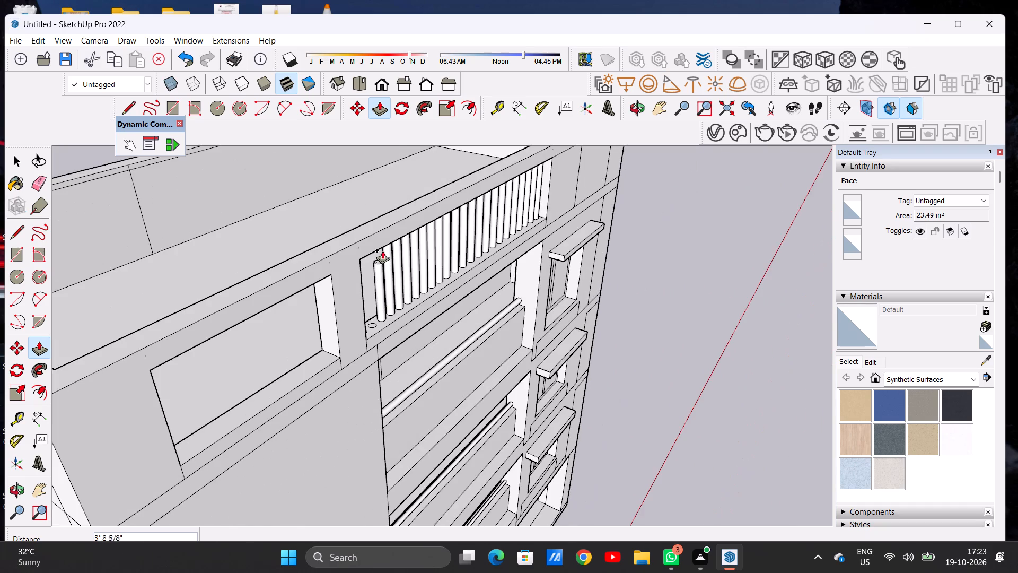
{"action": "scroll", "coordinate": [399, 240], "scroll_direction": "up", "scroll_amount": 6}
{"action": "scroll", "coordinate": [399, 240], "scroll_direction": "down", "scroll_amount": 7}
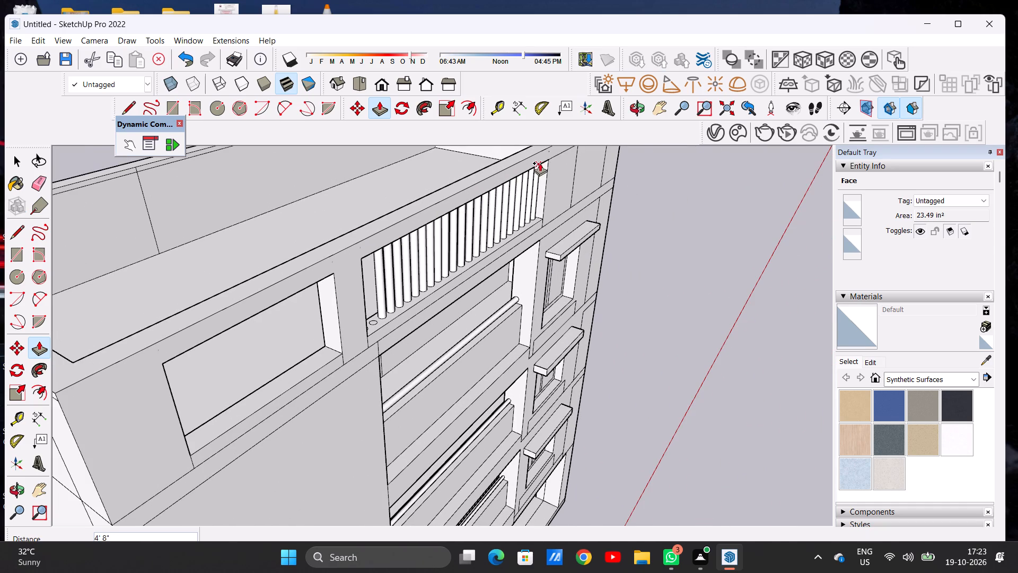
{"action": "left_click", "coordinate": [546, 160]}
Extrude the twenty-third circle, second from last on the sill, up 4' 8" to the opening's top edge.
{"action": "scroll", "coordinate": [499, 249], "scroll_direction": "down", "scroll_amount": 7}
{"action": "middle_click_drag", "start_coordinate": [522, 266], "coordinate": [160, 289]}
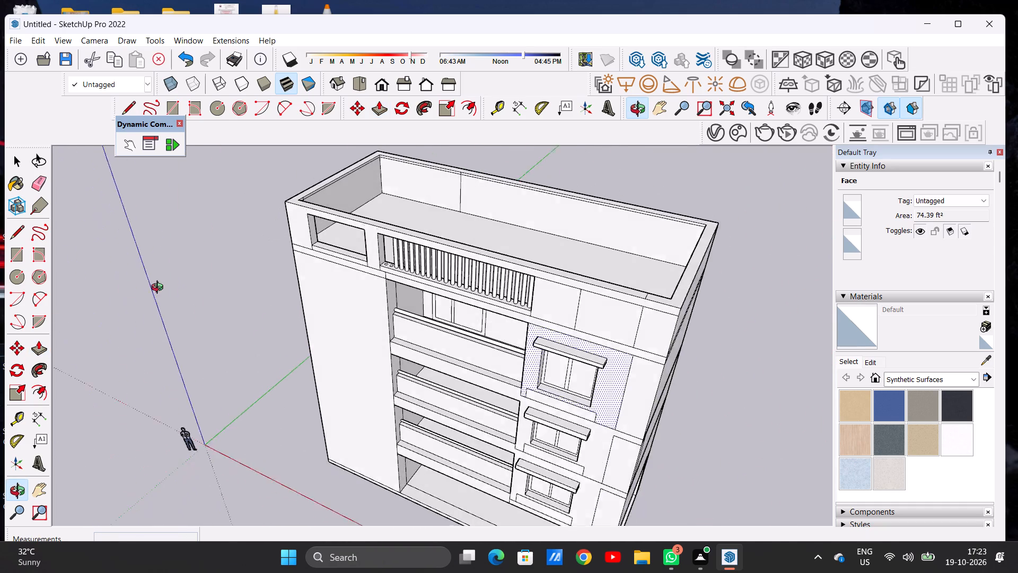
{"action": "middle_click_drag", "start_coordinate": [160, 289], "coordinate": [132, 292]}
{"action": "scroll", "coordinate": [305, 256], "scroll_direction": "up", "scroll_amount": 1}
{"action": "scroll", "coordinate": [305, 256], "scroll_direction": "down", "scroll_amount": 1}
{"action": "scroll", "coordinate": [305, 256], "scroll_direction": "up", "scroll_amount": 18}
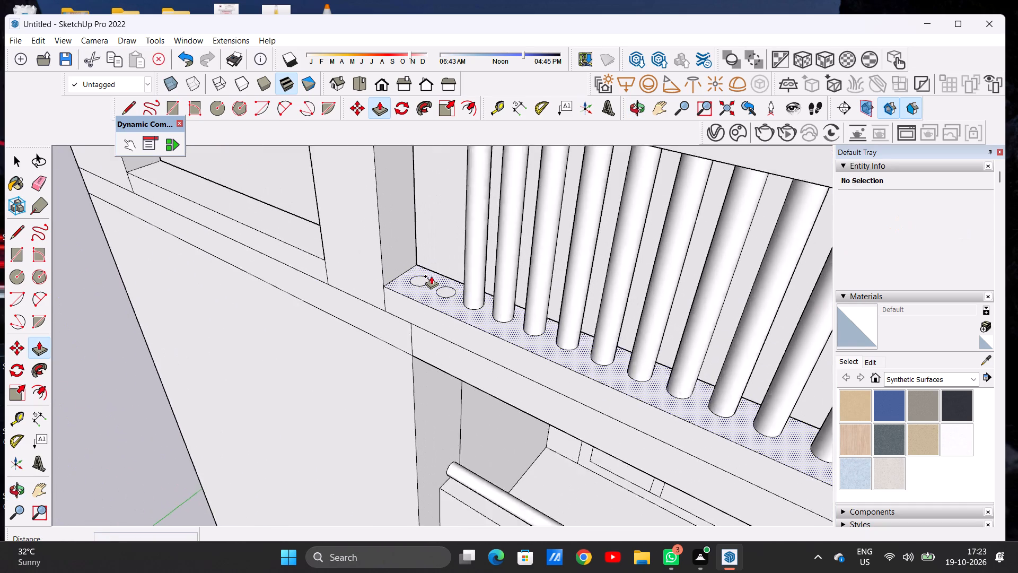
{"action": "scroll", "coordinate": [431, 276], "scroll_direction": "up", "scroll_amount": 1}
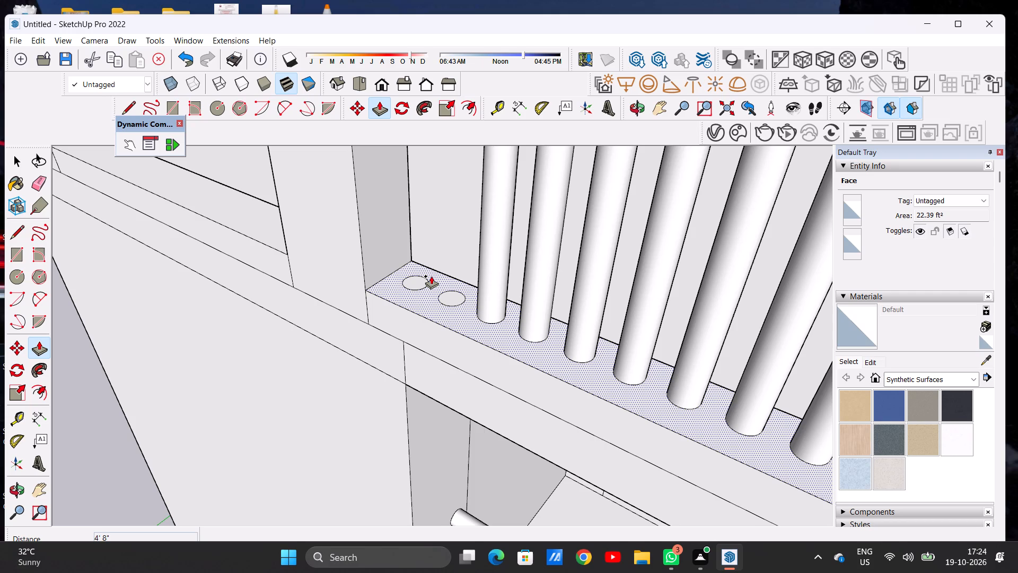
{"action": "scroll", "coordinate": [443, 283], "scroll_direction": "up", "scroll_amount": 6}
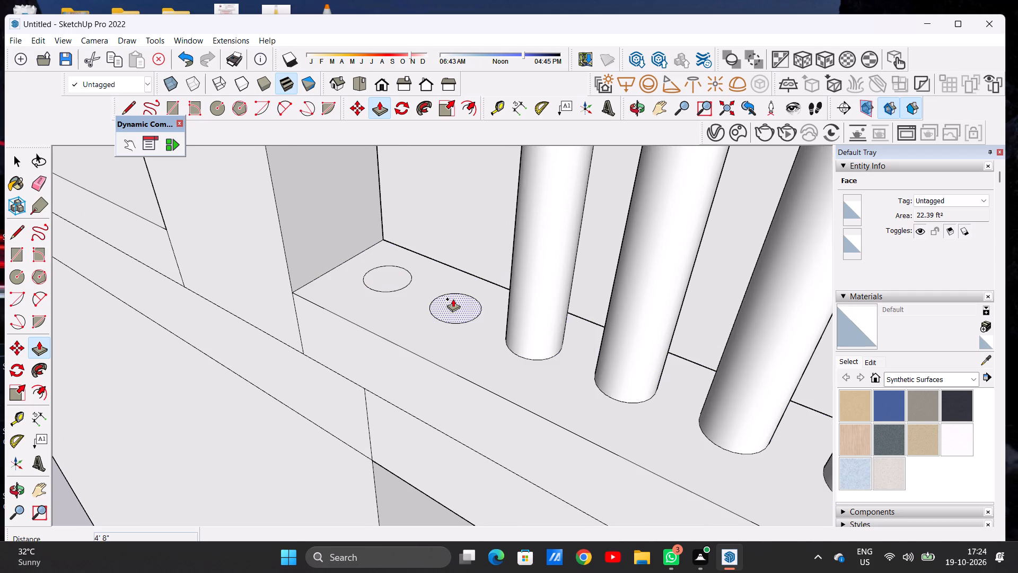
{"action": "left_click", "coordinate": [453, 299]}
{"action": "scroll", "coordinate": [477, 245], "scroll_direction": "down", "scroll_amount": 20}
{"action": "scroll", "coordinate": [477, 245], "scroll_direction": "down", "scroll_amount": 4}
{"action": "scroll", "coordinate": [487, 256], "scroll_direction": "up", "scroll_amount": 10}
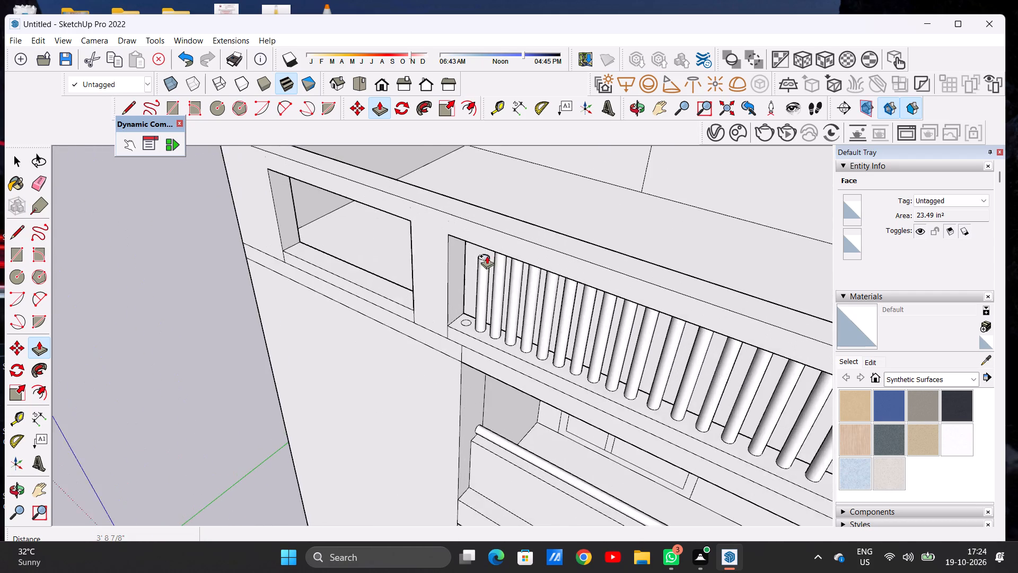
{"action": "scroll", "coordinate": [487, 256], "scroll_direction": "up", "scroll_amount": 5}
{"action": "left_click", "coordinate": [383, 201]}
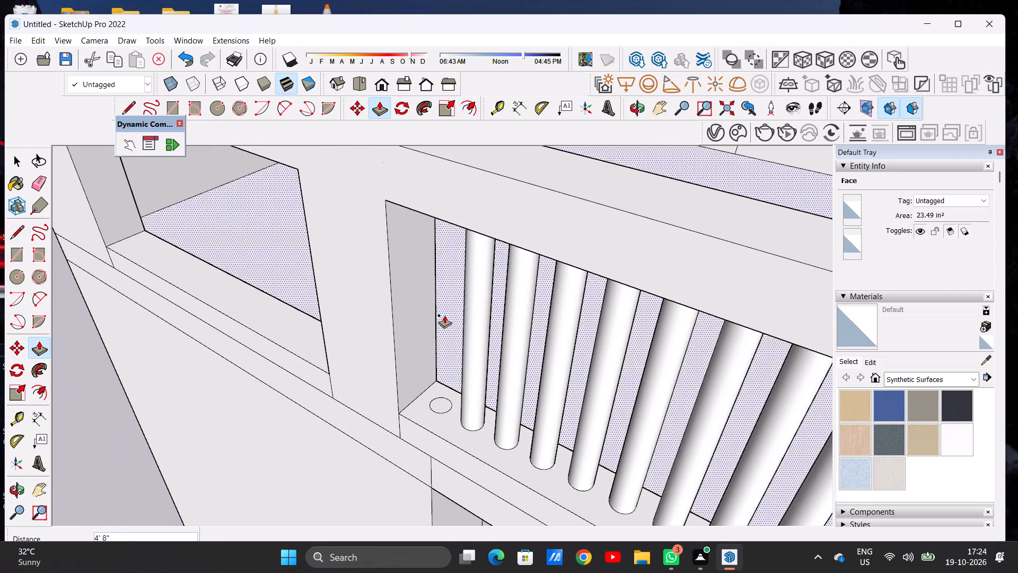
Extrude the last remaining circle on the sill up to the opening's top edge.
{"action": "scroll", "coordinate": [432, 365], "scroll_direction": "up", "scroll_amount": 9}
{"action": "left_click", "coordinate": [449, 428]}
{"action": "scroll", "coordinate": [458, 296], "scroll_direction": "down", "scroll_amount": 5}
{"action": "scroll", "coordinate": [458, 296], "scroll_direction": "up", "scroll_amount": 1}
{"action": "scroll", "coordinate": [458, 296], "scroll_direction": "down", "scroll_amount": 11}
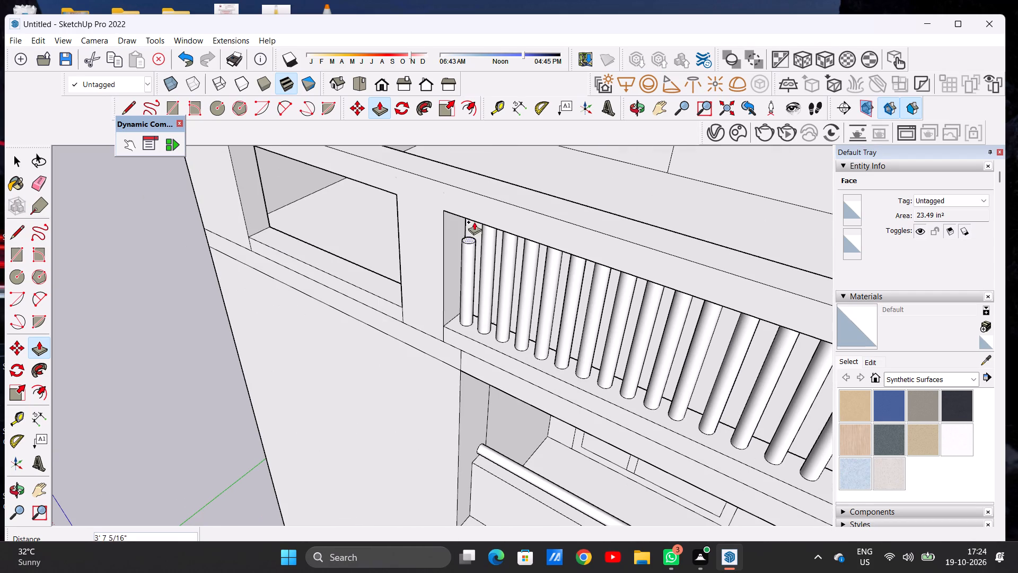
{"action": "left_click", "coordinate": [447, 215]}
{"action": "key", "text": "space"}
Delete the vertical dividing line on the solid parapet wall between the barred opening and the corner strip.
{"action": "scroll", "coordinate": [416, 296], "scroll_direction": "down", "scroll_amount": 20}
{"action": "middle_click_drag", "start_coordinate": [422, 321], "coordinate": [596, 223]}
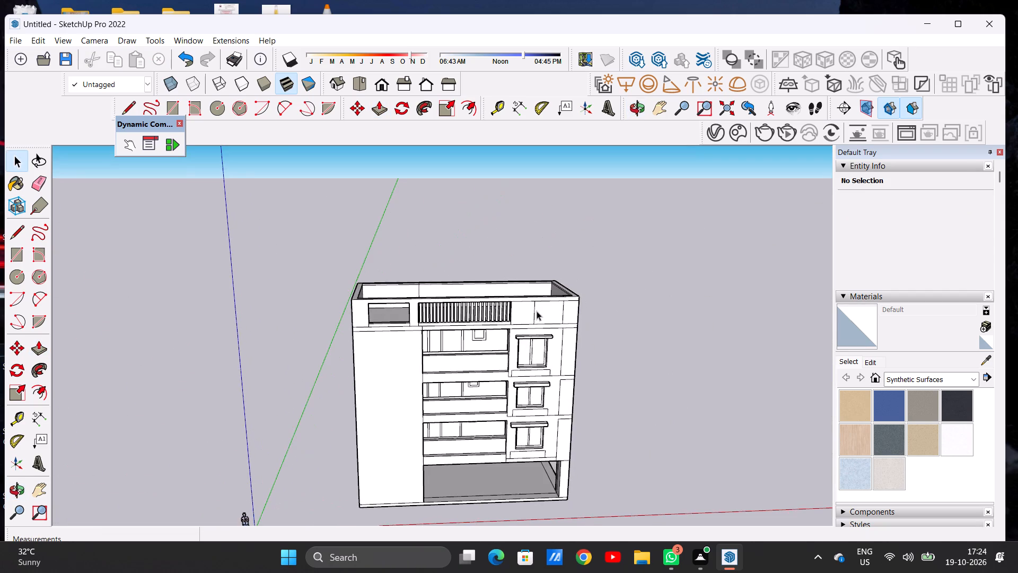
{"action": "scroll", "coordinate": [537, 311], "scroll_direction": "up", "scroll_amount": 1}
{"action": "middle_click_drag", "start_coordinate": [524, 323], "coordinate": [497, 284]}
{"action": "scroll", "coordinate": [498, 284], "scroll_direction": "up", "scroll_amount": 6}
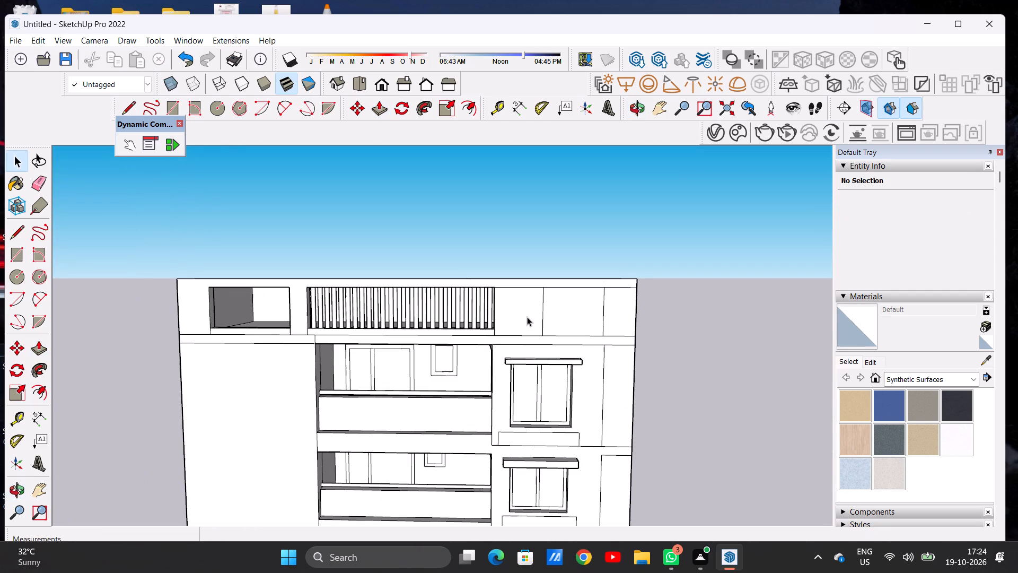
{"action": "scroll", "coordinate": [587, 321], "scroll_direction": "up", "scroll_amount": 6}
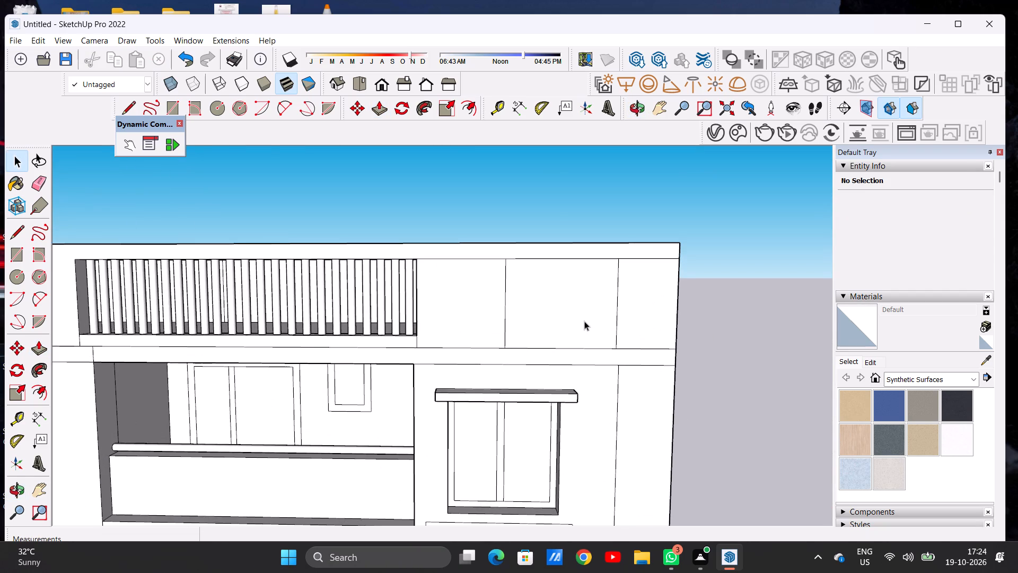
{"action": "scroll", "coordinate": [541, 327], "scroll_direction": "up", "scroll_amount": 2}
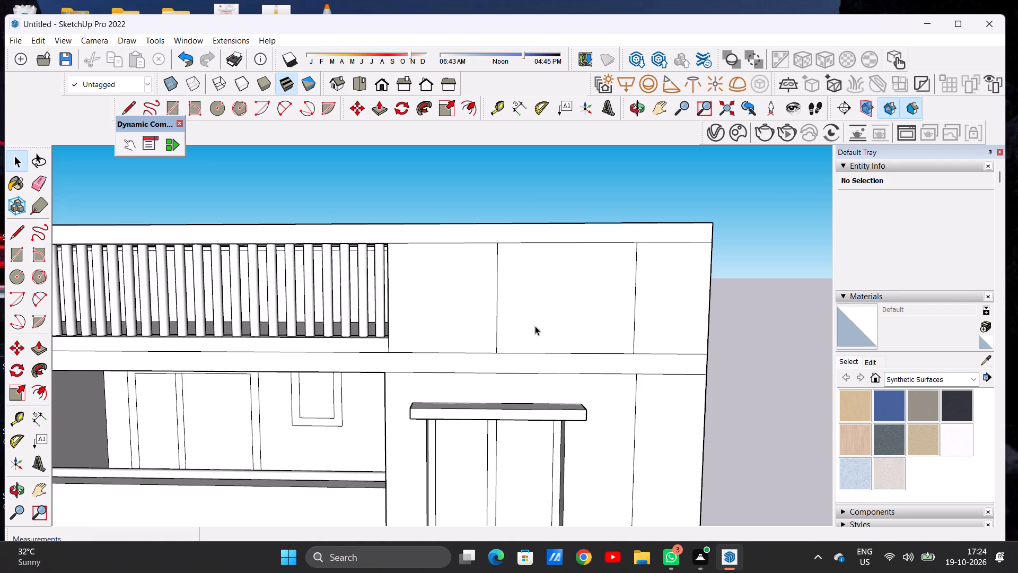
{"action": "scroll", "coordinate": [537, 324], "scroll_direction": "up", "scroll_amount": 3}
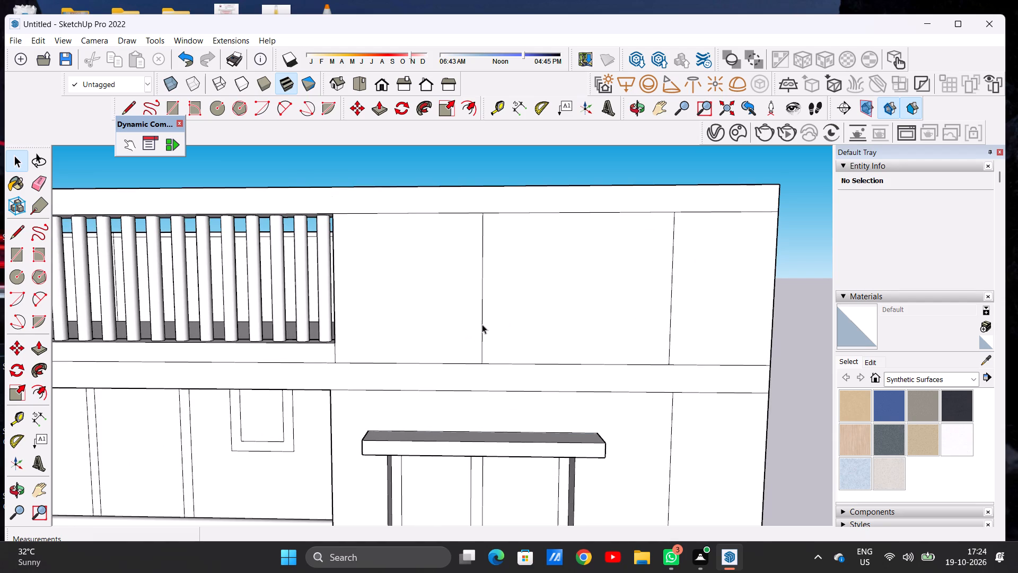
{"action": "left_click", "coordinate": [482, 324]}
{"action": "key", "text": "Delete"}
Draw a rectangle about 6' 10" by 3' 6" on the solid parapet wall, hanging from the line under the top band.
{"action": "key", "text": "r"}
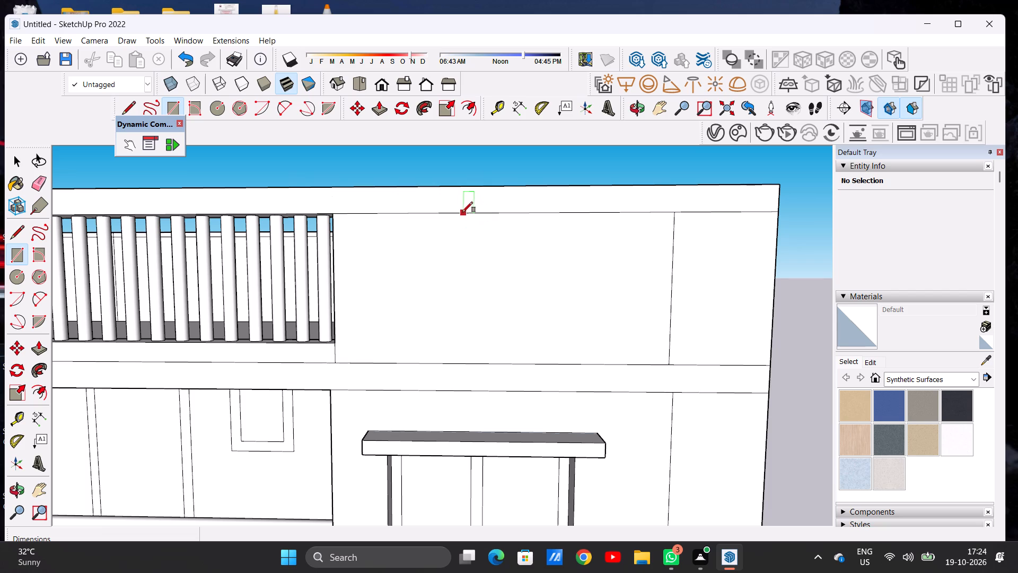
{"action": "left_click", "coordinate": [459, 212]}
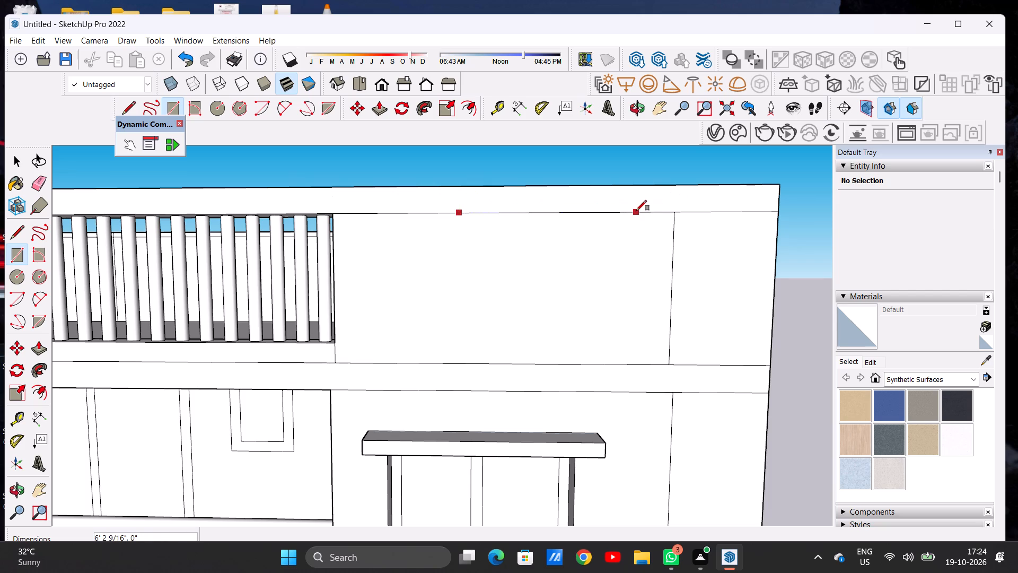
{"action": "left_click", "coordinate": [636, 211]}
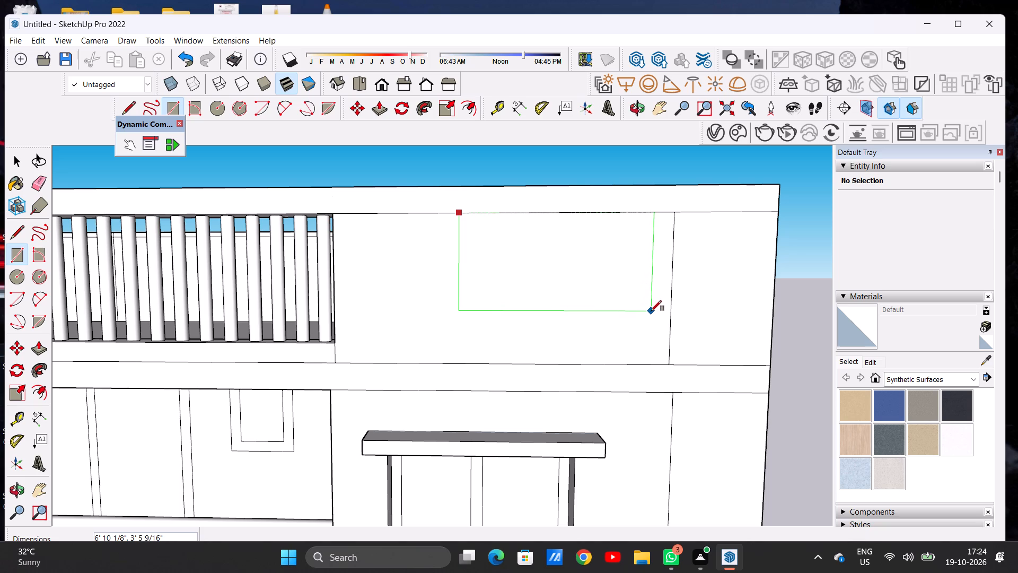
{"action": "left_click", "coordinate": [654, 312]}
{"action": "key", "text": "space"}
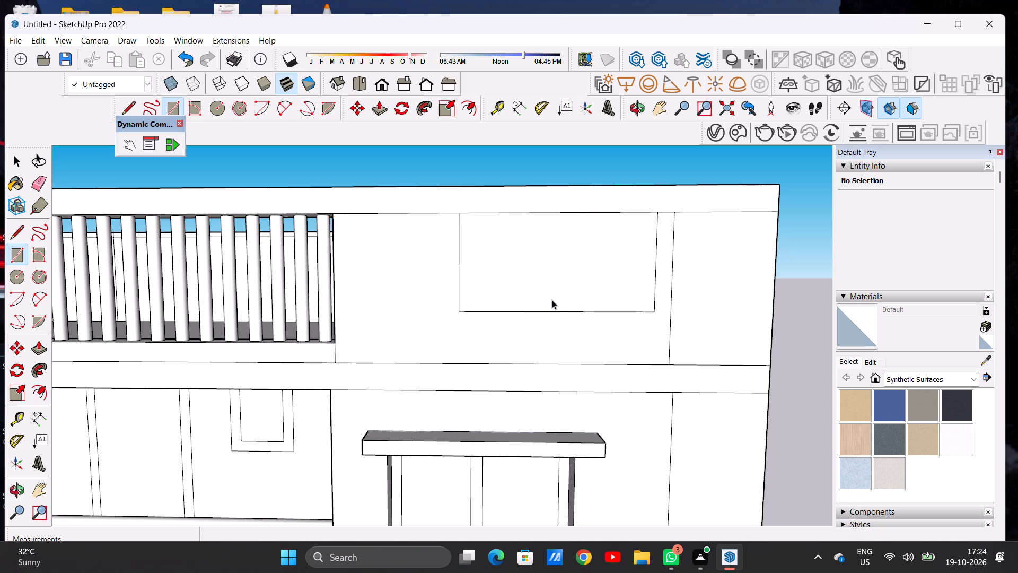
Push the new parapet rectangle inward about 1' 1" to form a recess.
{"action": "scroll", "coordinate": [550, 300], "scroll_direction": "down", "scroll_amount": 5}
{"action": "scroll", "coordinate": [585, 297], "scroll_direction": "up", "scroll_amount": 5}
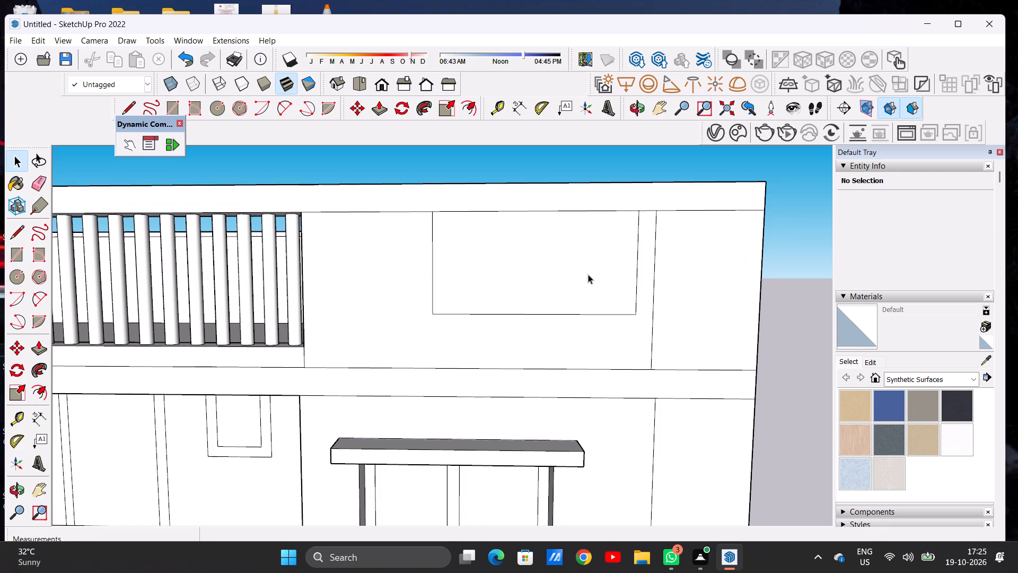
{"action": "middle_click_drag", "start_coordinate": [588, 274], "coordinate": [575, 295]}
{"action": "scroll", "coordinate": [527, 284], "scroll_direction": "up", "scroll_amount": 3}
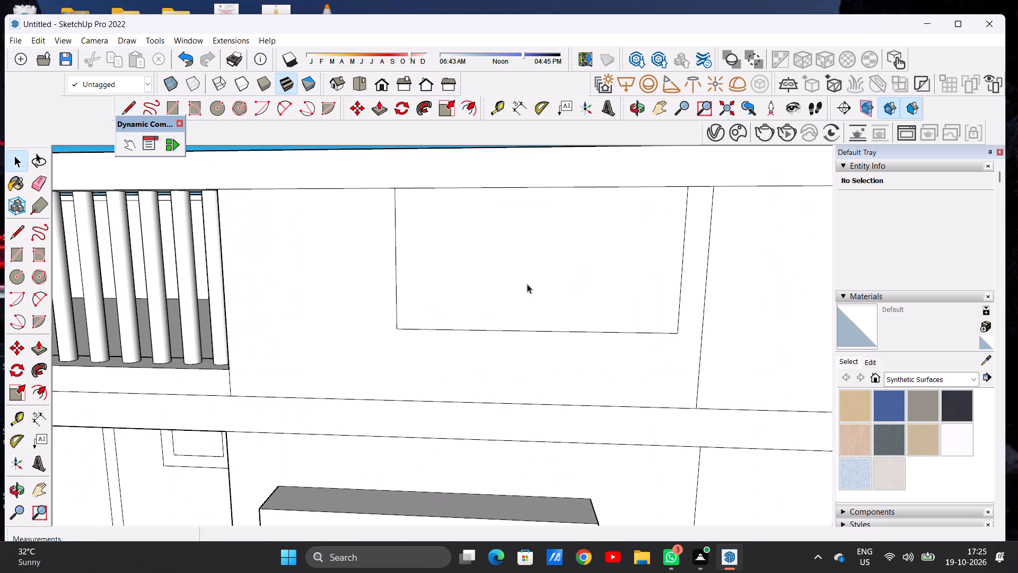
{"action": "scroll", "coordinate": [374, 281], "scroll_direction": "down", "scroll_amount": 8}
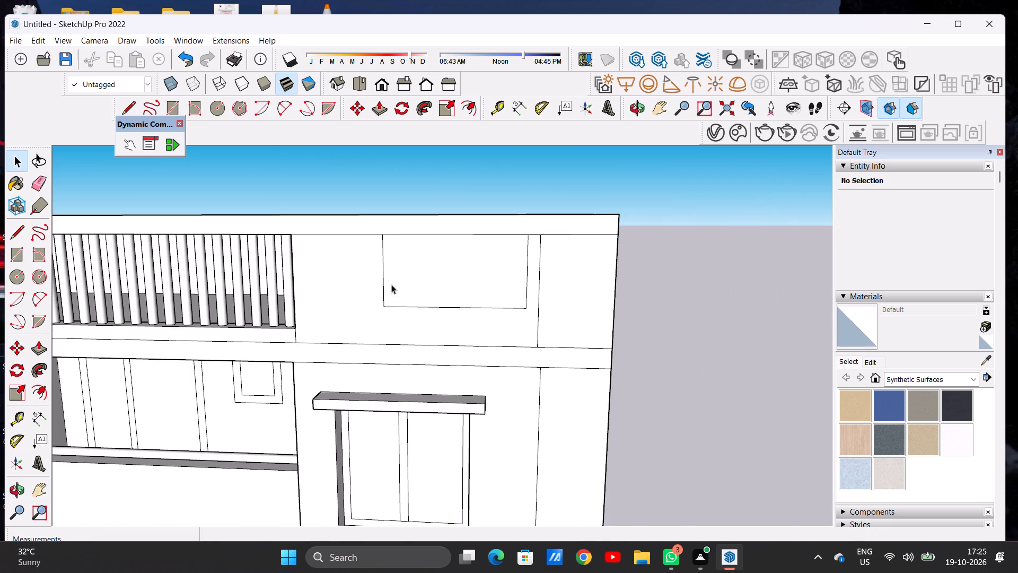
{"action": "middle_click_drag", "start_coordinate": [391, 284], "coordinate": [413, 306]}
{"action": "scroll", "coordinate": [417, 288], "scroll_direction": "up", "scroll_amount": 4}
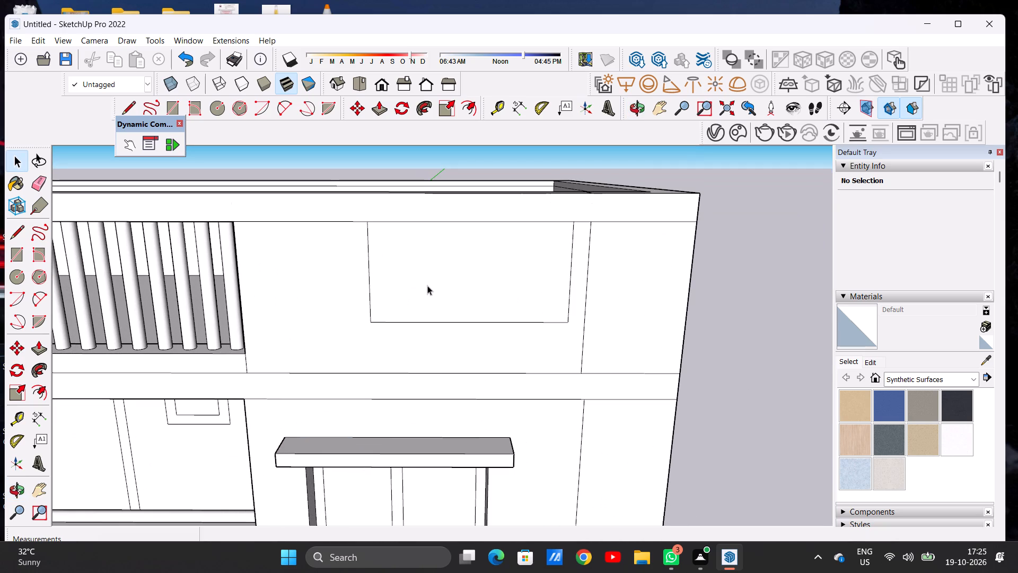
{"action": "key", "text": "p"}
{"action": "scroll", "coordinate": [434, 279], "scroll_direction": "up", "scroll_amount": 4}
{"action": "left_click", "coordinate": [434, 279]}
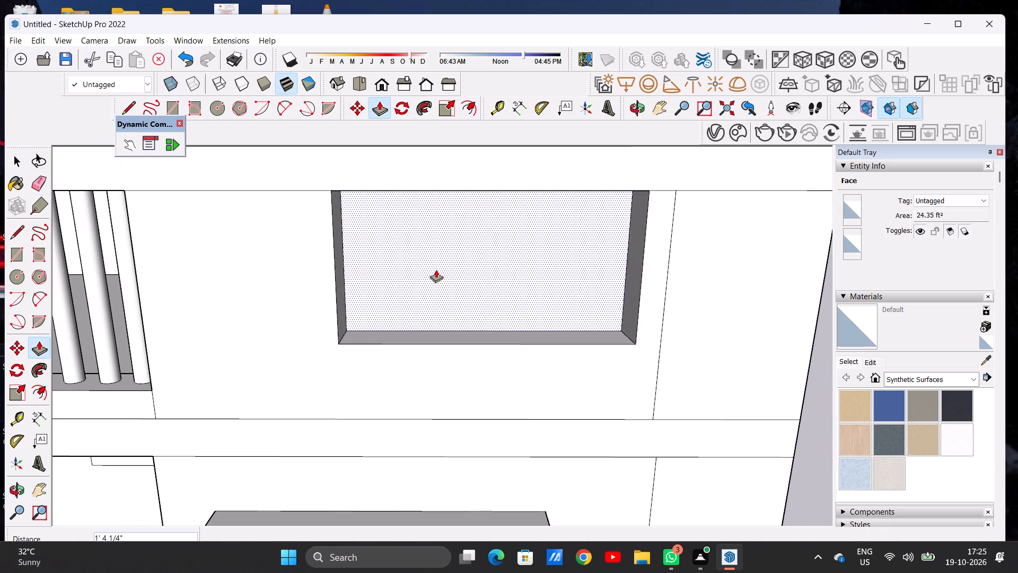
{"action": "left_click", "coordinate": [440, 272]}
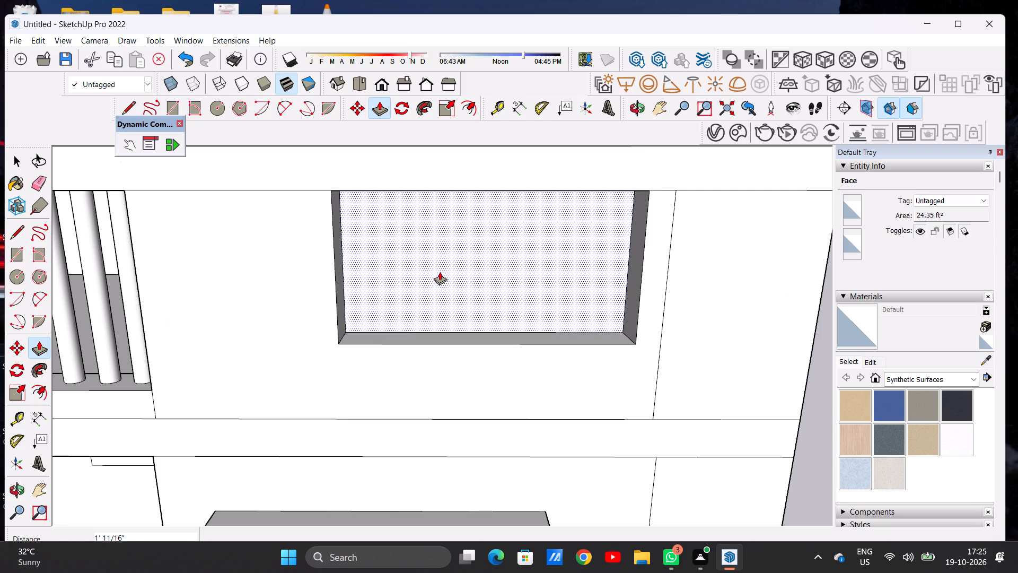
{"action": "key", "text": "space"}
Draw a circle of about 1 3/4" radius on the recess's sill, at the end nearest the existing bars.
{"action": "scroll", "coordinate": [447, 301], "scroll_direction": "down", "scroll_amount": 8}
{"action": "middle_click_drag", "start_coordinate": [447, 291], "coordinate": [450, 363]}
{"action": "scroll", "coordinate": [441, 345], "scroll_direction": "up", "scroll_amount": 5}
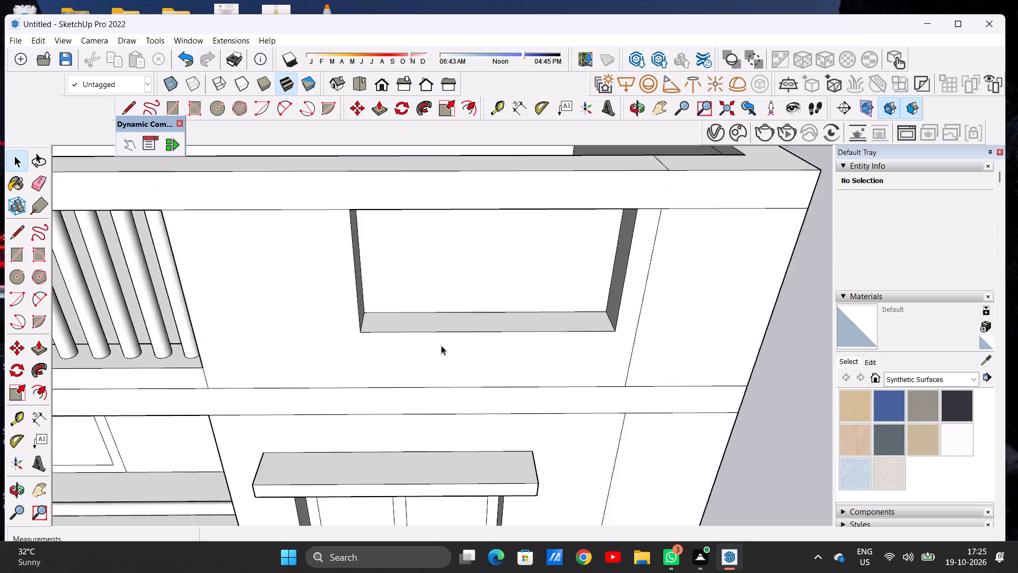
{"action": "scroll", "coordinate": [441, 345], "scroll_direction": "up", "scroll_amount": 2}
{"action": "middle_click_drag", "start_coordinate": [442, 334], "coordinate": [444, 370]}
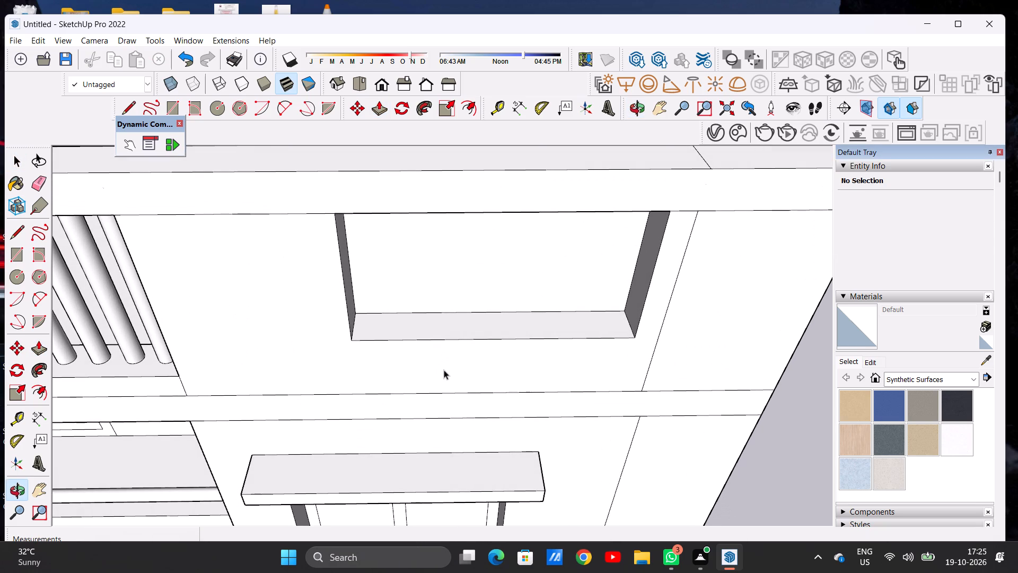
{"action": "key", "text": "c"}
{"action": "scroll", "coordinate": [388, 328], "scroll_direction": "up", "scroll_amount": 4}
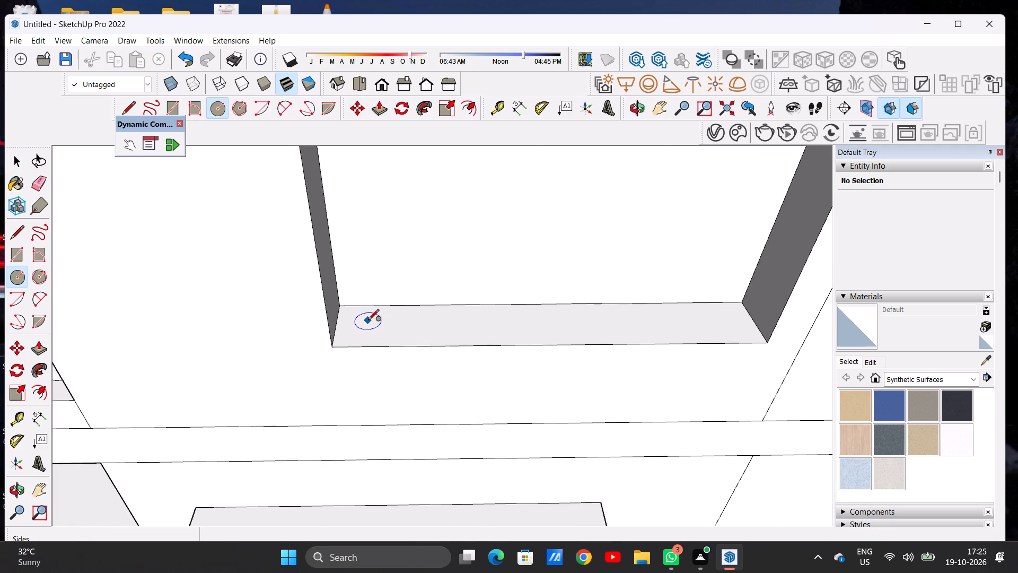
{"action": "left_click", "coordinate": [361, 323]}
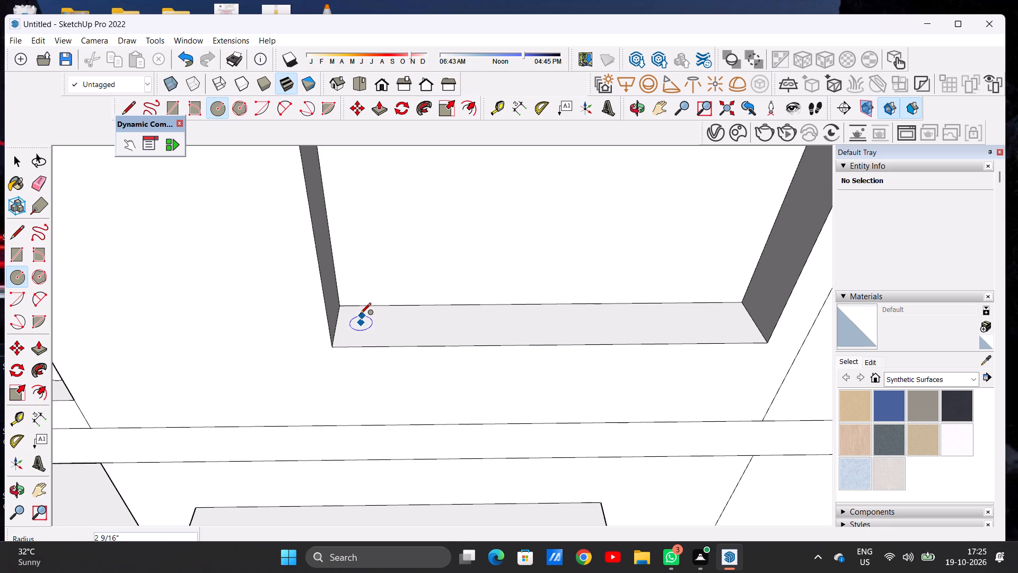
{"action": "scroll", "coordinate": [360, 315], "scroll_direction": "up", "scroll_amount": 8}
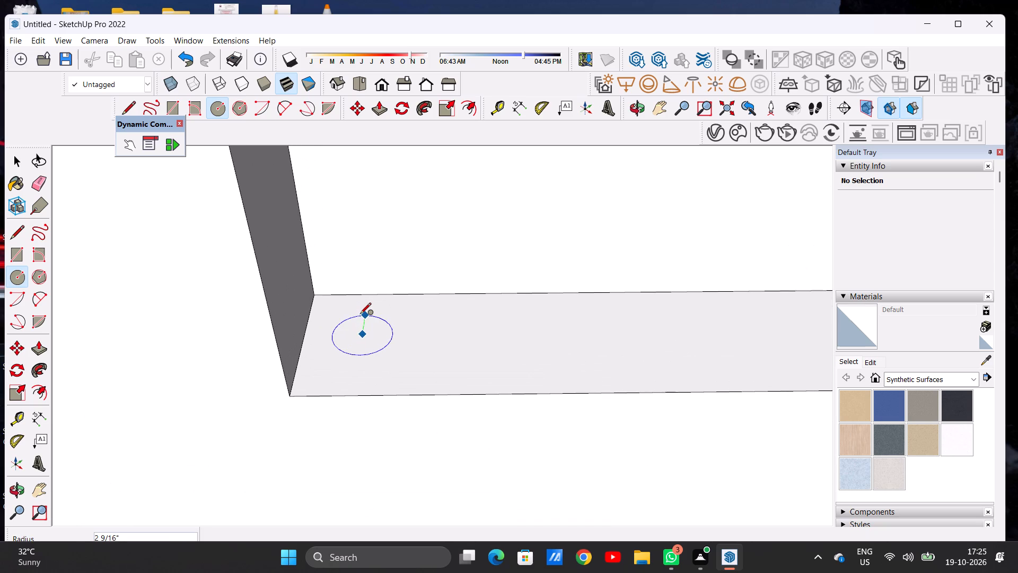
{"action": "left_click", "coordinate": [364, 322]}
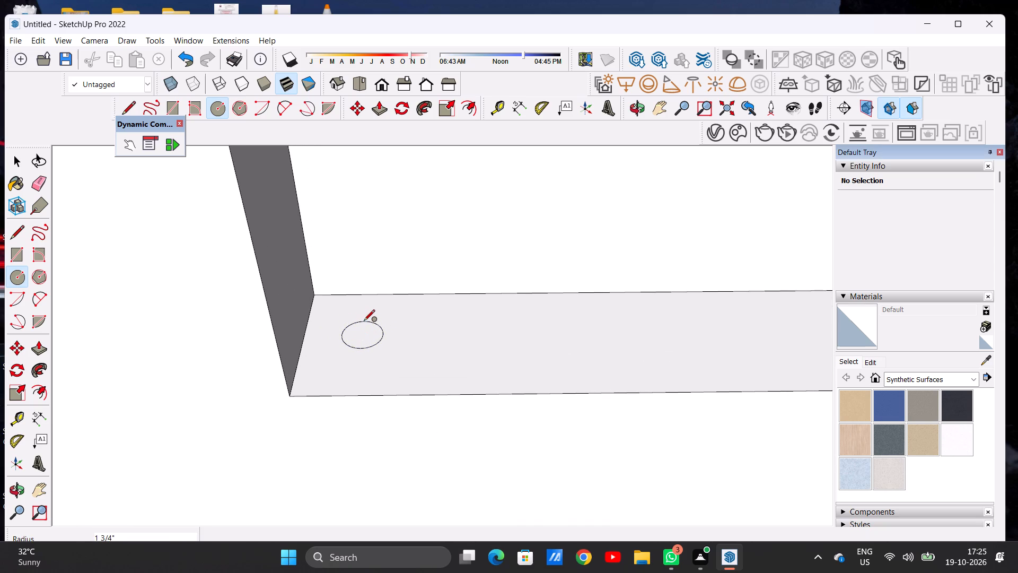
{"action": "key", "text": "space"}
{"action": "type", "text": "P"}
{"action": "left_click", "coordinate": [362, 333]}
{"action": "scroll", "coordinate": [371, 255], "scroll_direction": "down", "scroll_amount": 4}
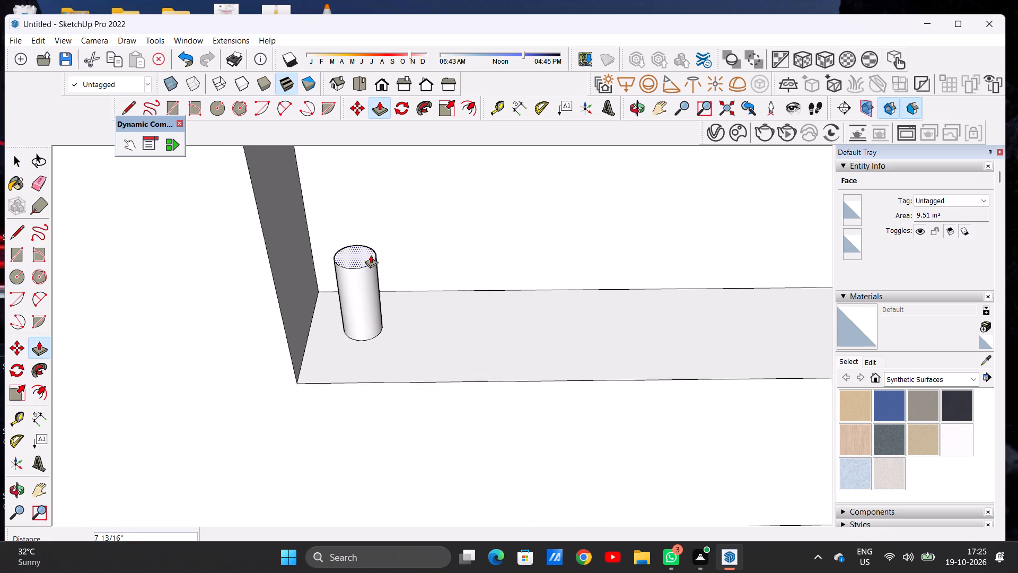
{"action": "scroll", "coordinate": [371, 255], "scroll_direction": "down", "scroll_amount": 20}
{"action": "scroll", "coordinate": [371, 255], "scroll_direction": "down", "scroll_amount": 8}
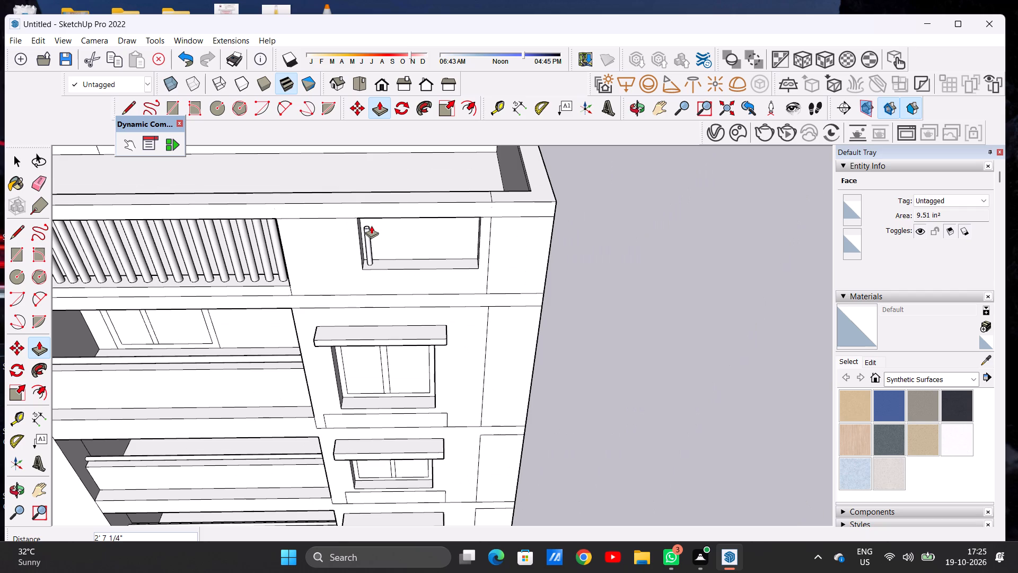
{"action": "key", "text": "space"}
Move the circle on the recess's sill about 2 9/16" toward the sill's front edge.
{"action": "middle_click_drag", "start_coordinate": [399, 251], "coordinate": [400, 315]}
{"action": "scroll", "coordinate": [404, 261], "scroll_direction": "up", "scroll_amount": 7}
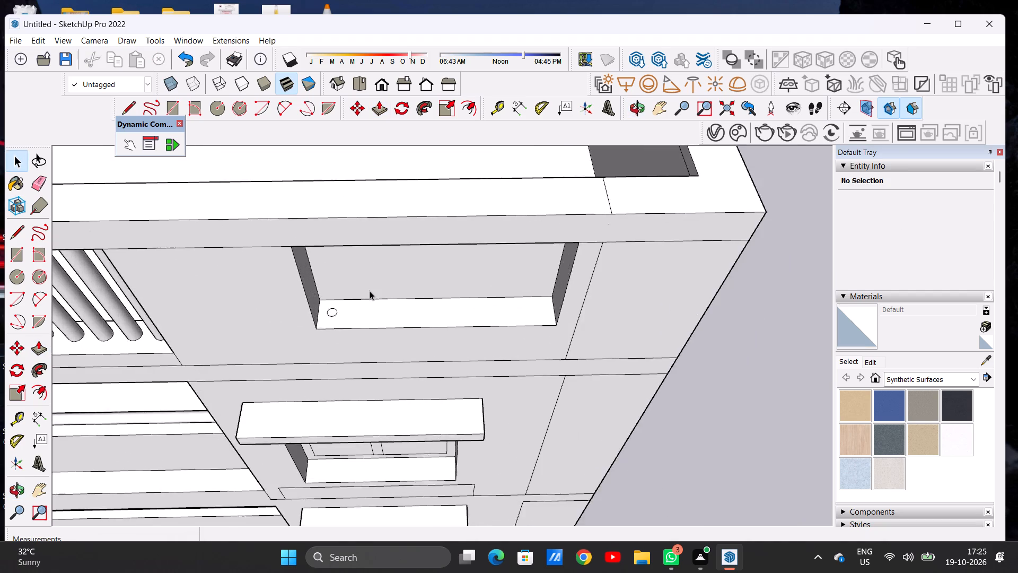
{"action": "scroll", "coordinate": [370, 291], "scroll_direction": "up", "scroll_amount": 8}
{"action": "scroll", "coordinate": [279, 355], "scroll_direction": "up", "scroll_amount": 5}
{"action": "double_click", "coordinate": [285, 337]}
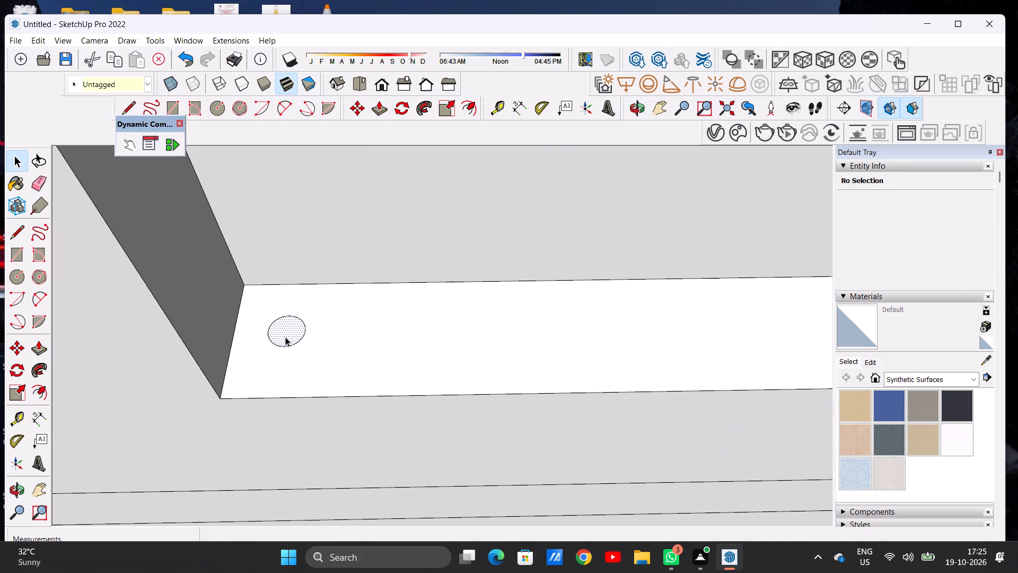
{"action": "key", "text": "m"}
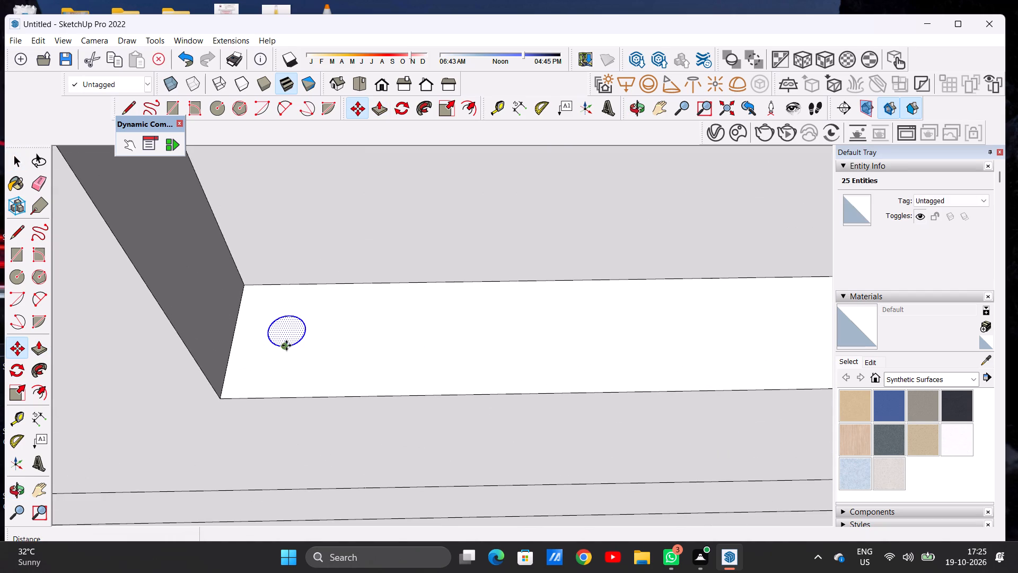
{"action": "left_click", "coordinate": [283, 345]}
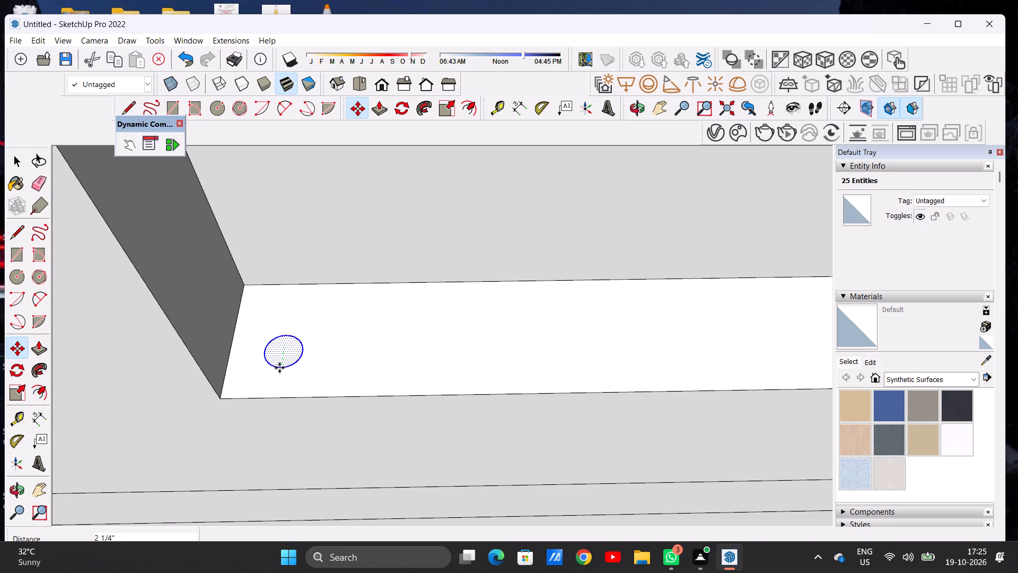
{"action": "left_click", "coordinate": [278, 370]}
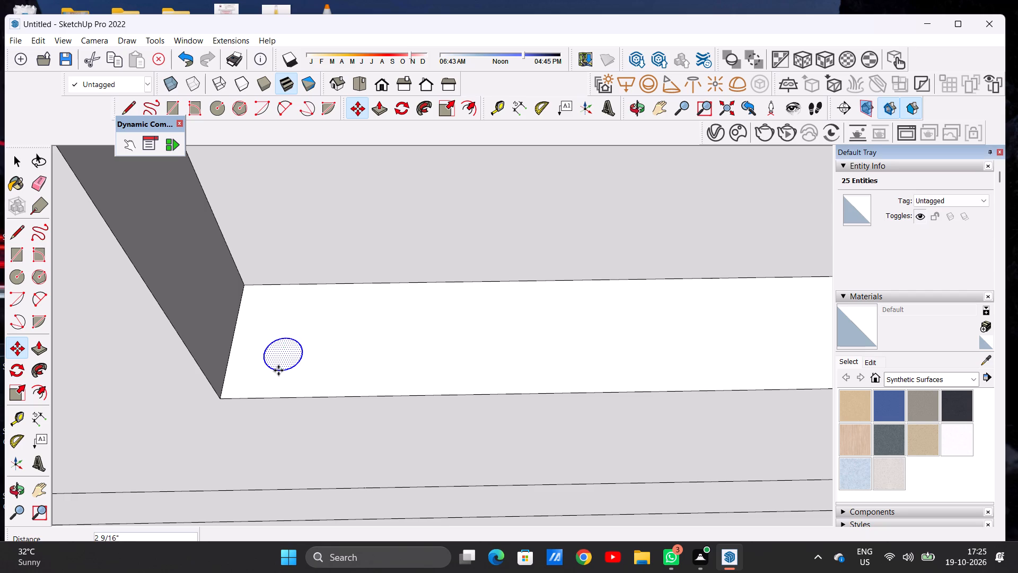
{"action": "key", "text": "space"}
Copy the sill circle about 6' 2 1/2" along the sill to the opposite end of the recess.
{"action": "key", "text": "m"}
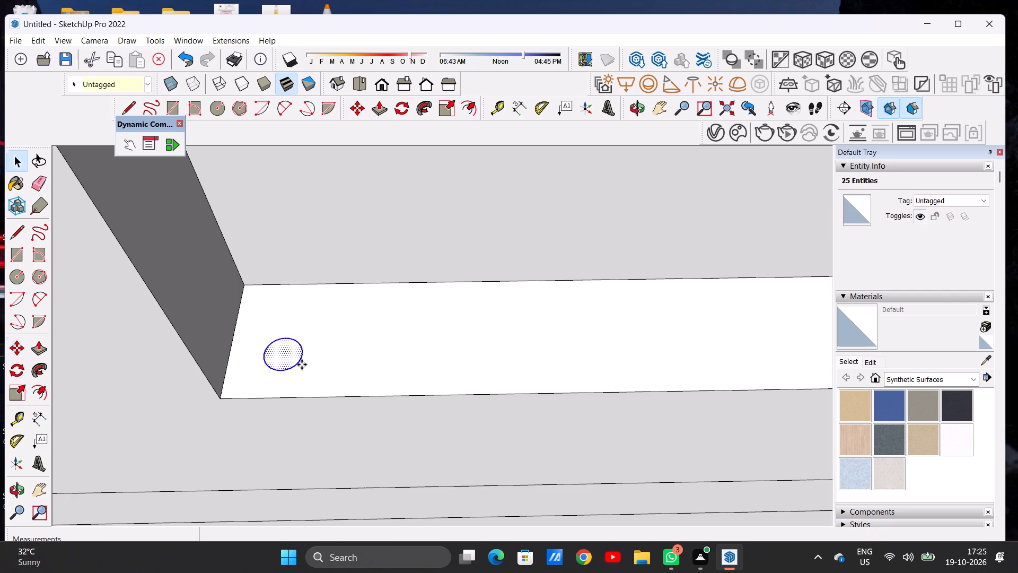
{"action": "left_click", "coordinate": [299, 363]}
{"action": "scroll", "coordinate": [374, 364], "scroll_direction": "down", "scroll_amount": 12}
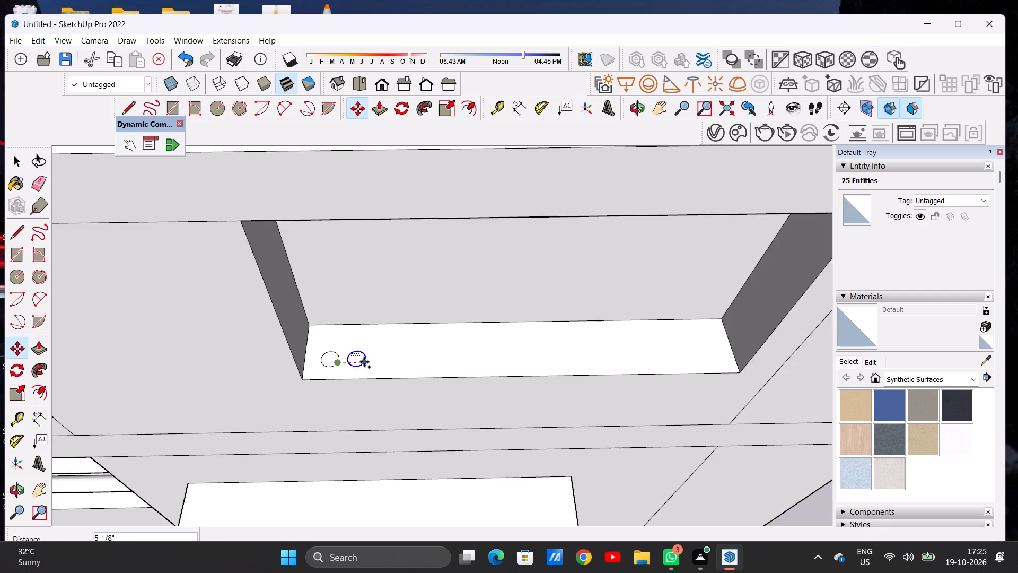
{"action": "scroll", "coordinate": [364, 362], "scroll_direction": "down", "scroll_amount": 2}
{"action": "scroll", "coordinate": [503, 359], "scroll_direction": "up", "scroll_amount": 7}
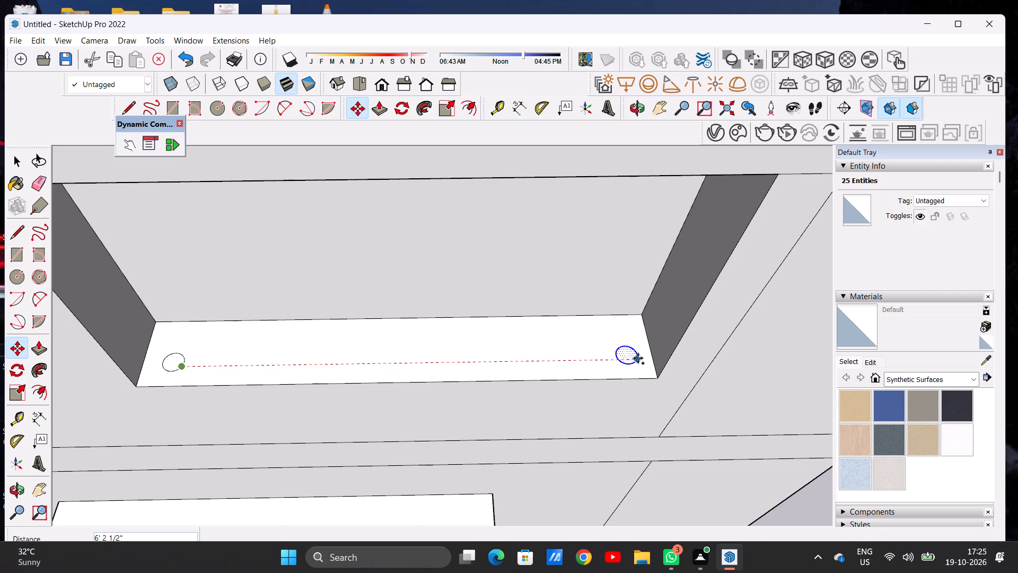
{"action": "left_click", "coordinate": [638, 358]}
Copy the circle alternately inward from both ends of the sill, about 6" apart, until each end has four circles.
{"action": "left_click", "coordinate": [638, 358]}
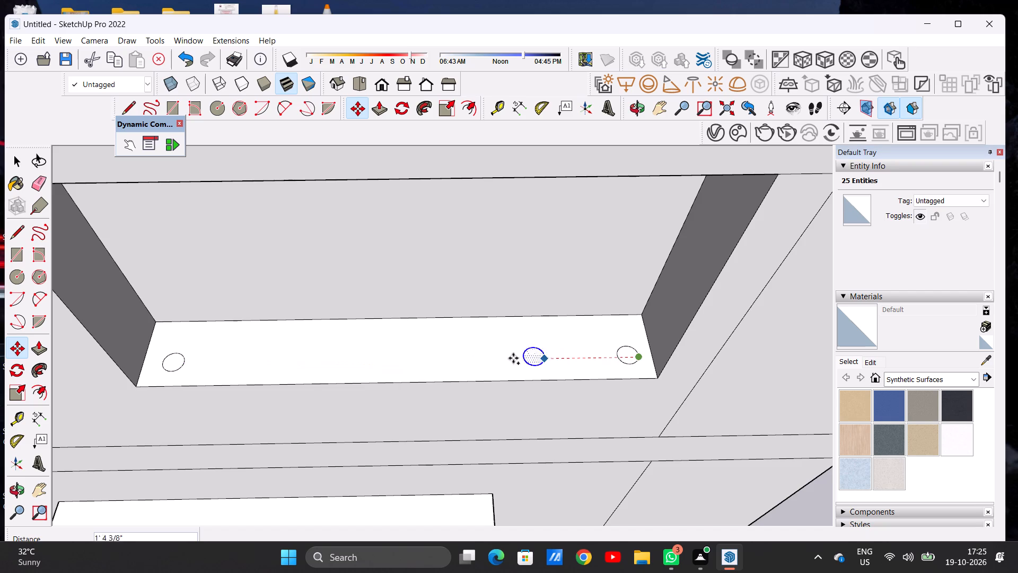
{"action": "left_click", "coordinate": [222, 362]}
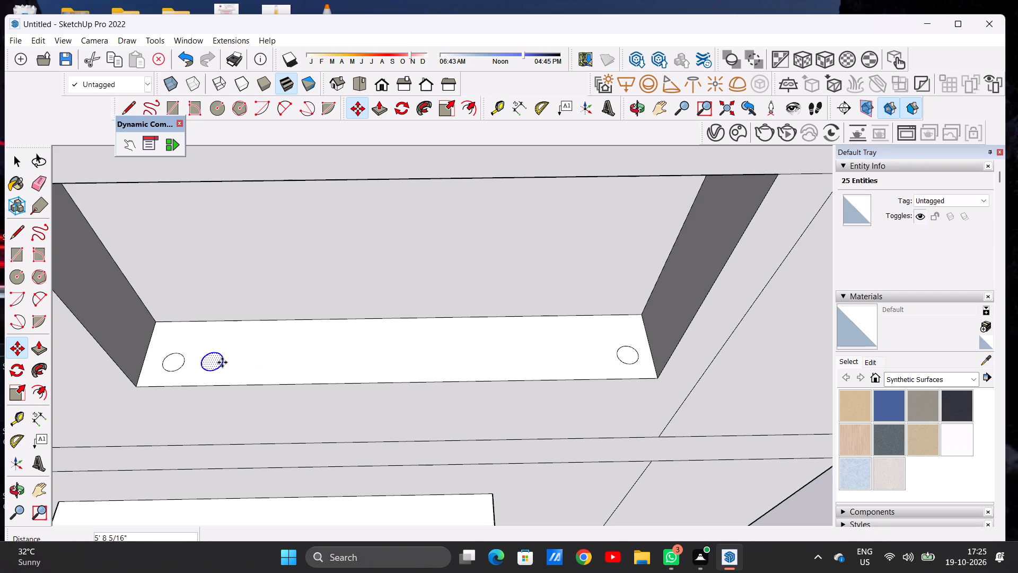
{"action": "left_click", "coordinate": [222, 362]}
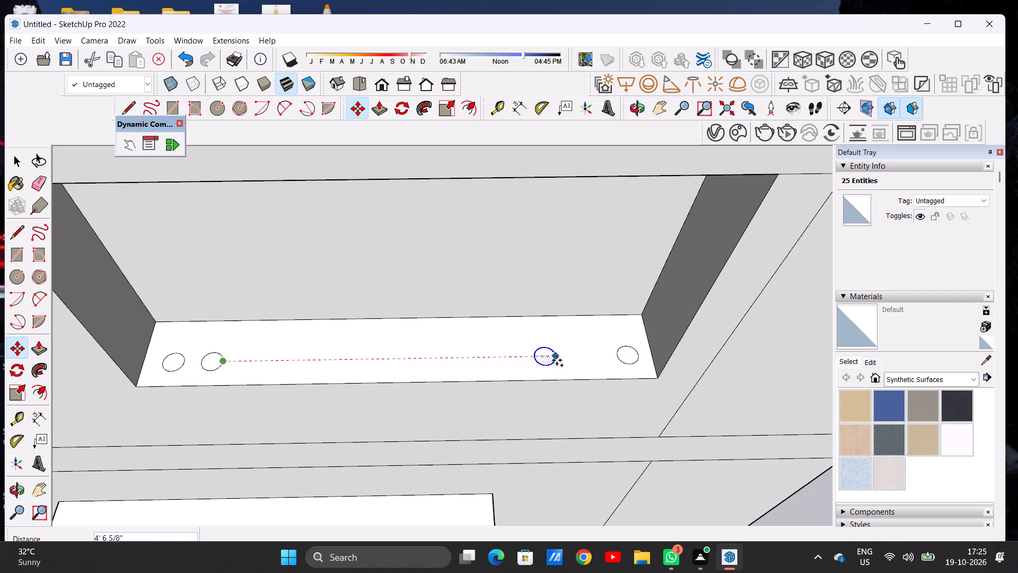
{"action": "left_click", "coordinate": [600, 358]}
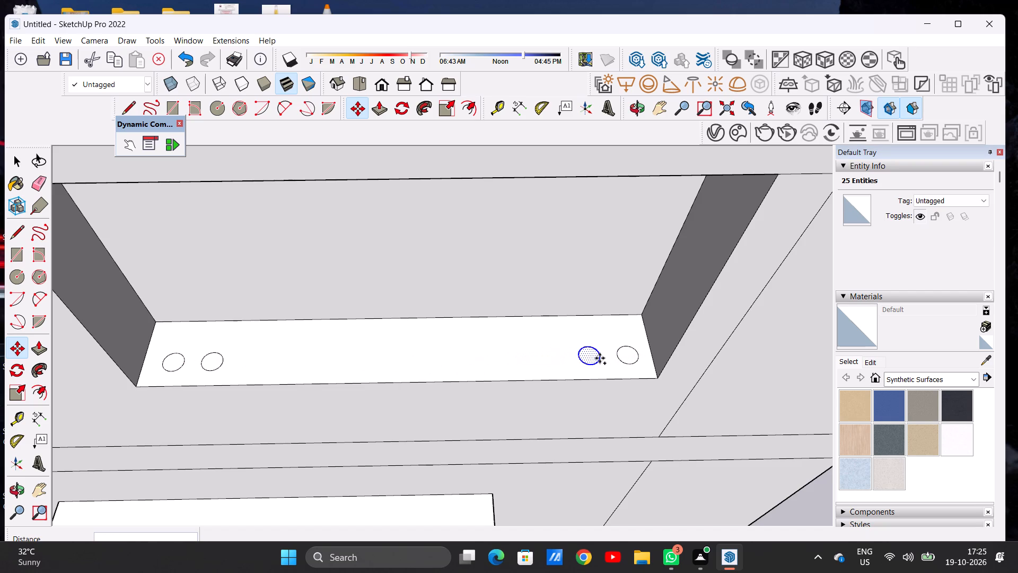
{"action": "left_click", "coordinate": [600, 358]}
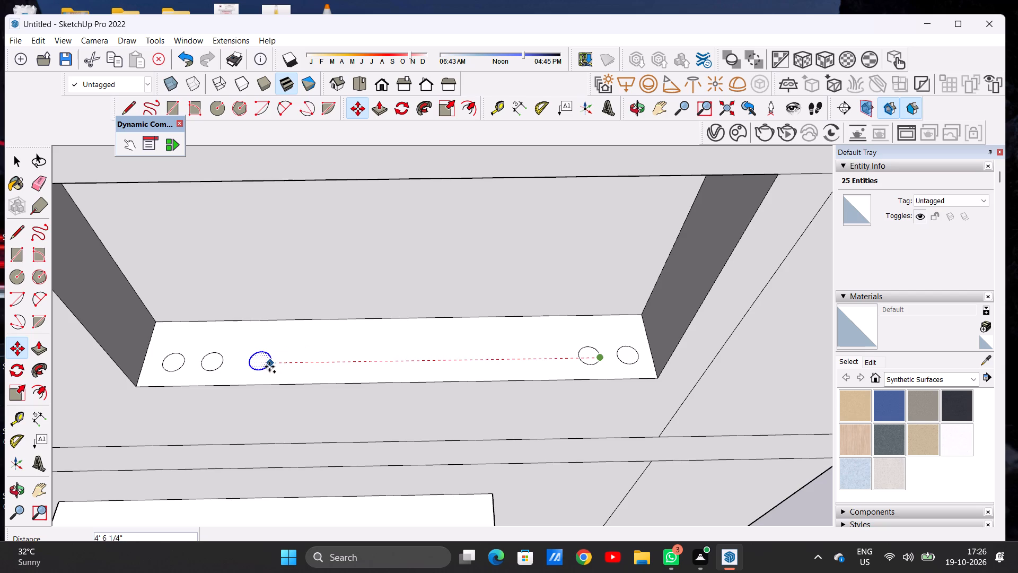
{"action": "left_click", "coordinate": [260, 369]}
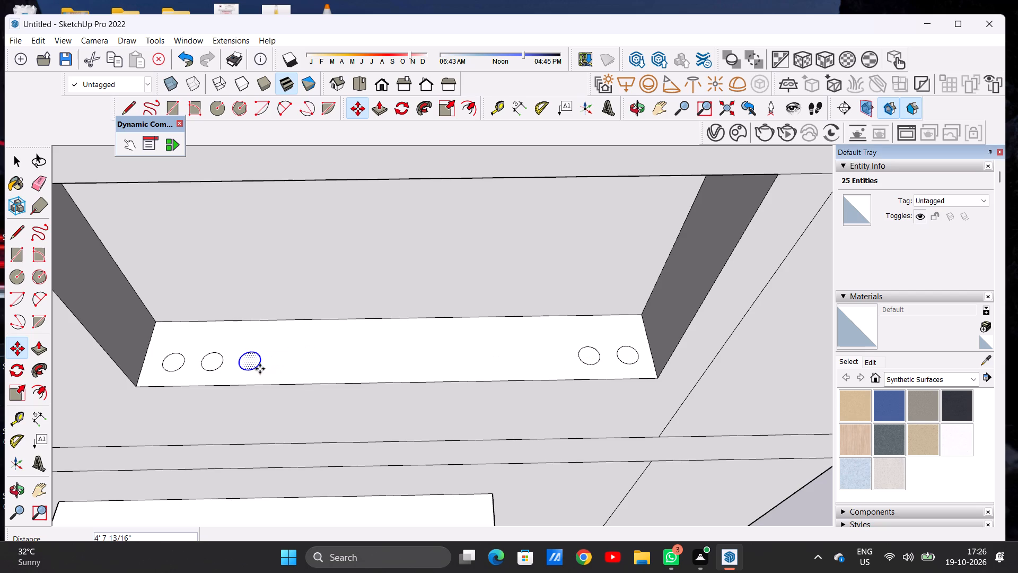
{"action": "left_click", "coordinate": [260, 369]}
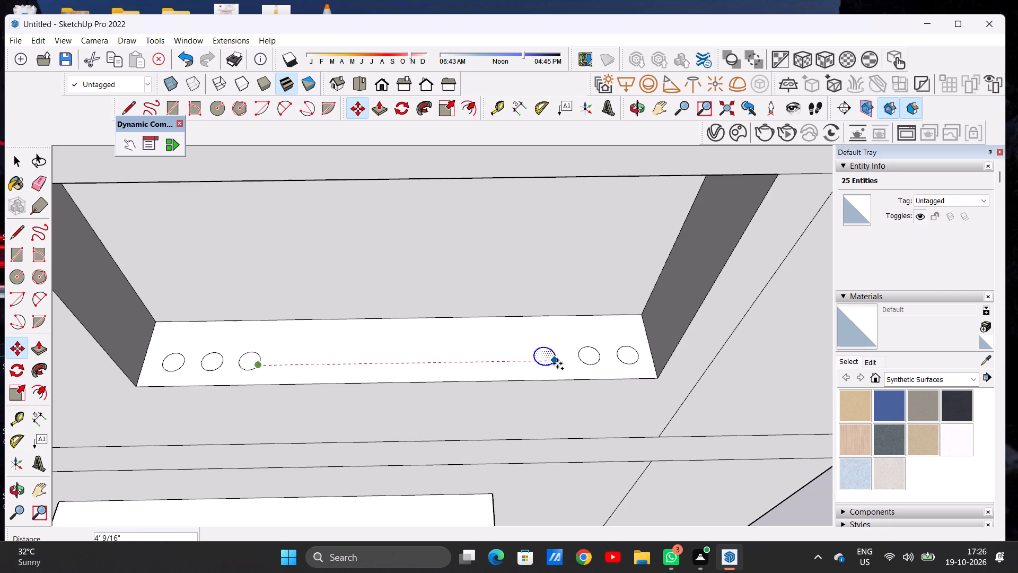
{"action": "left_click", "coordinate": [563, 363]}
{"action": "left_click", "coordinate": [563, 363]}
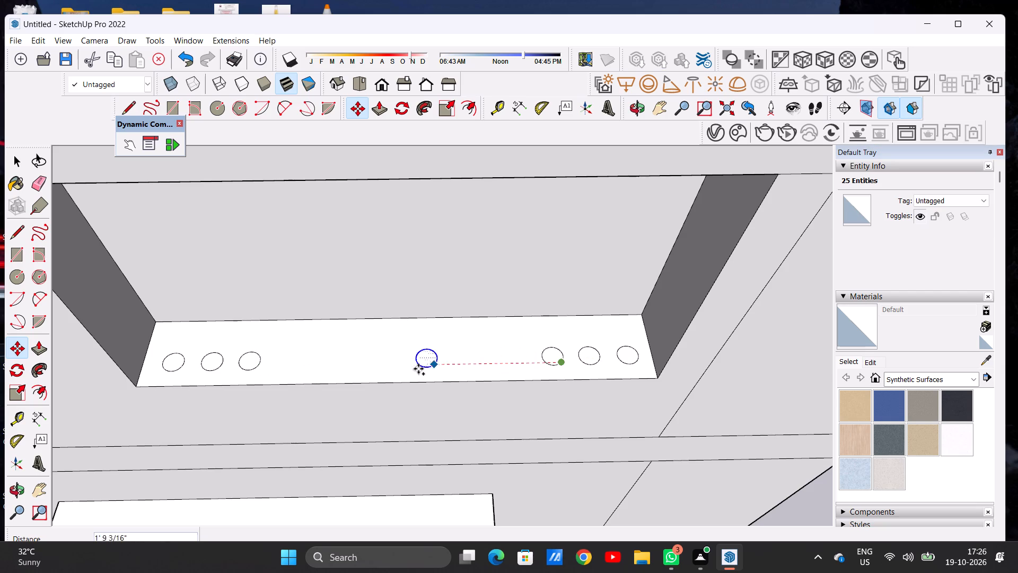
{"action": "left_click", "coordinate": [296, 367]}
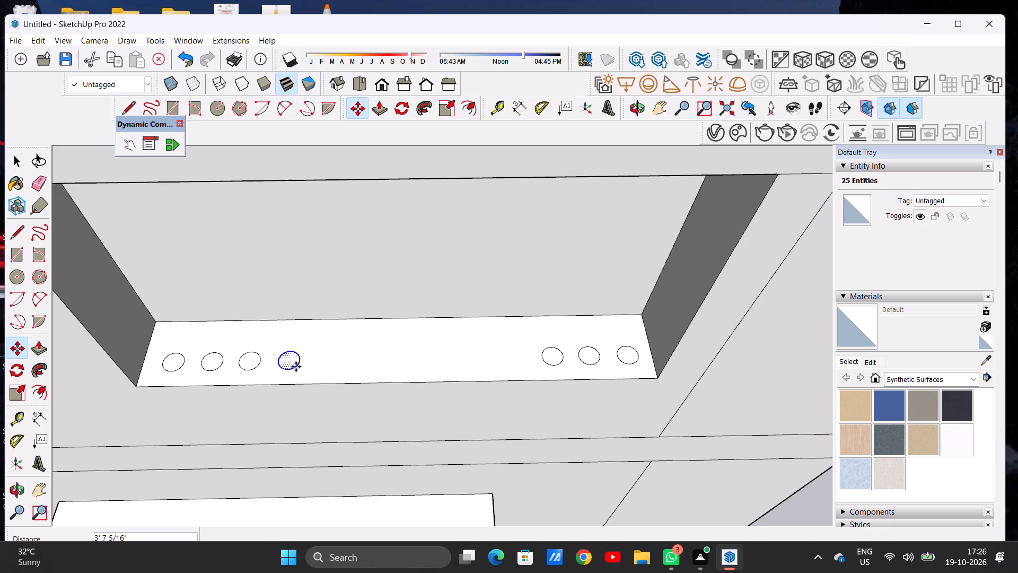
{"action": "left_click", "coordinate": [296, 367]}
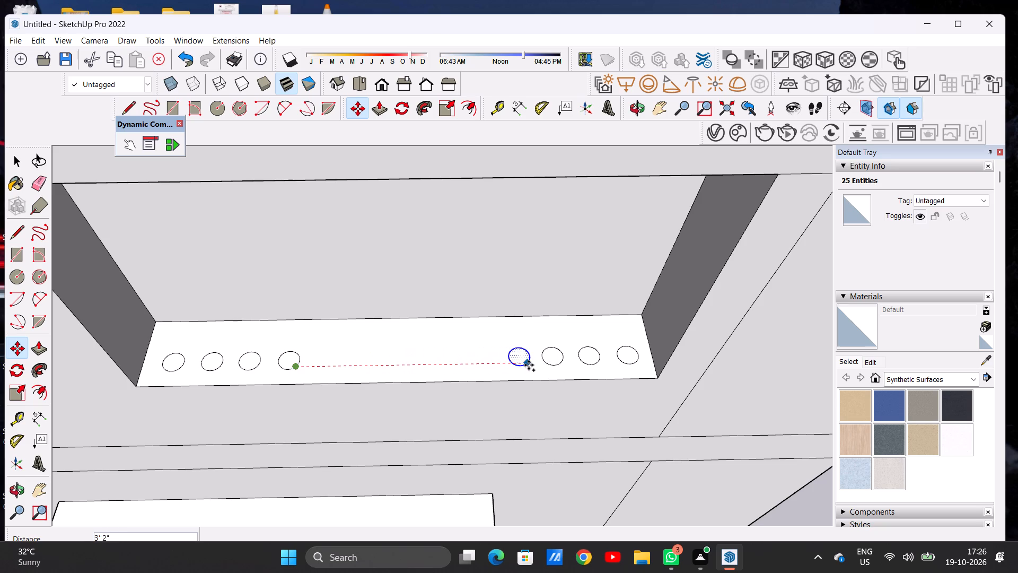
{"action": "left_click", "coordinate": [525, 365]}
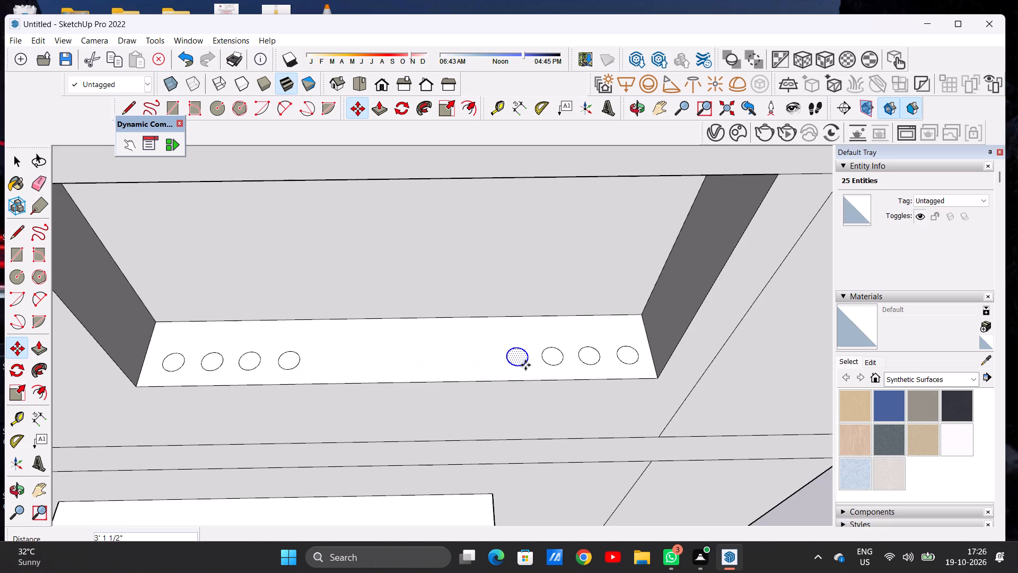
Fill the middle of the sill with five more circle copies at similar spacing, completing a row of thirteen.
{"action": "left_click", "coordinate": [525, 365]}
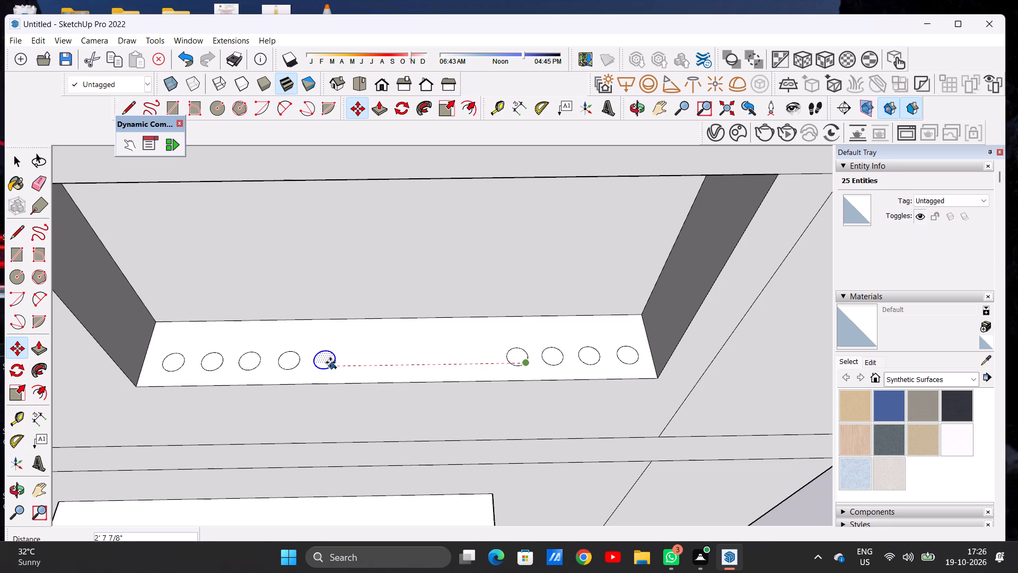
{"action": "left_click", "coordinate": [330, 362]}
{"action": "left_click", "coordinate": [330, 362]}
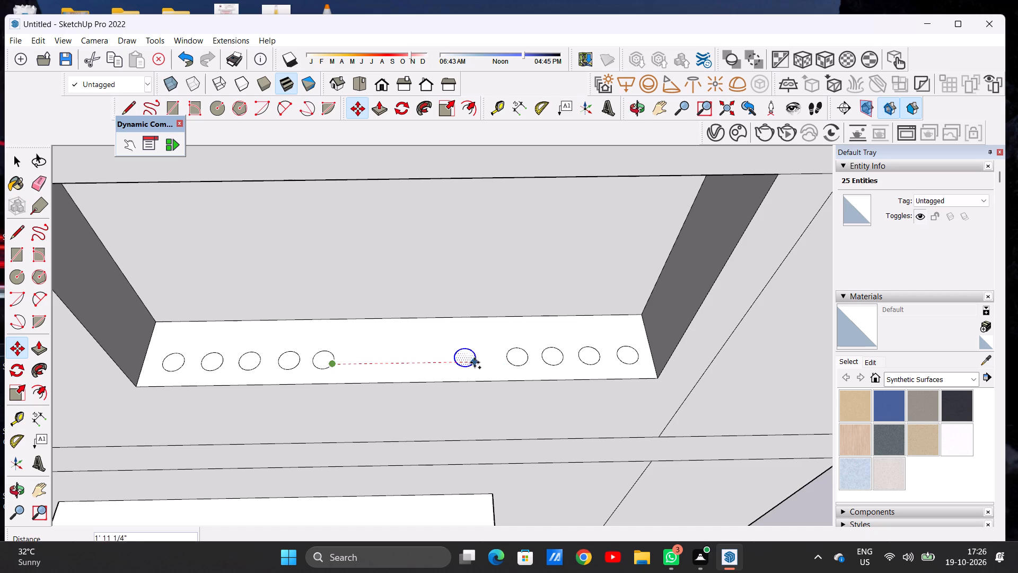
{"action": "left_click", "coordinate": [492, 361]}
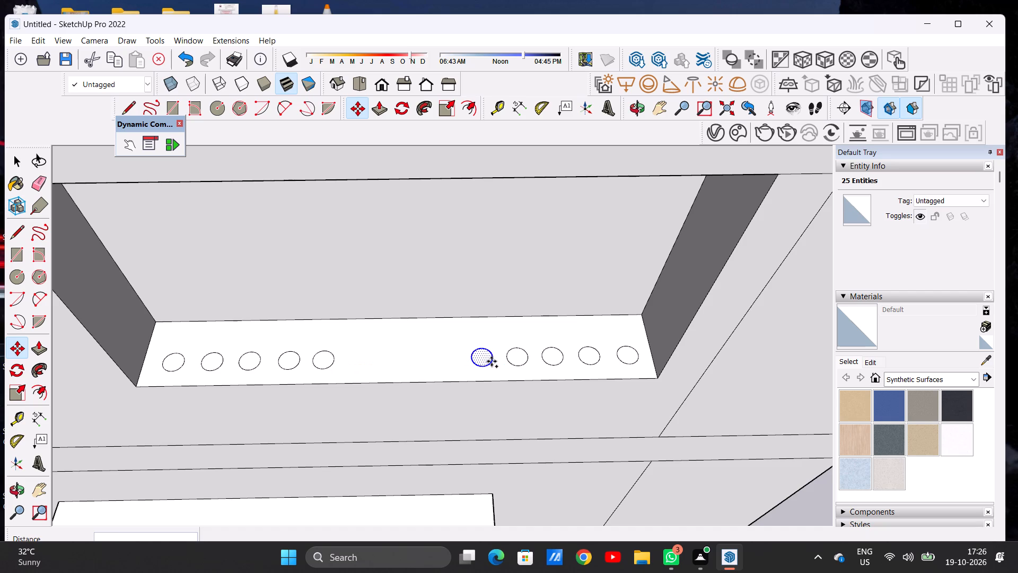
{"action": "left_click", "coordinate": [492, 361]}
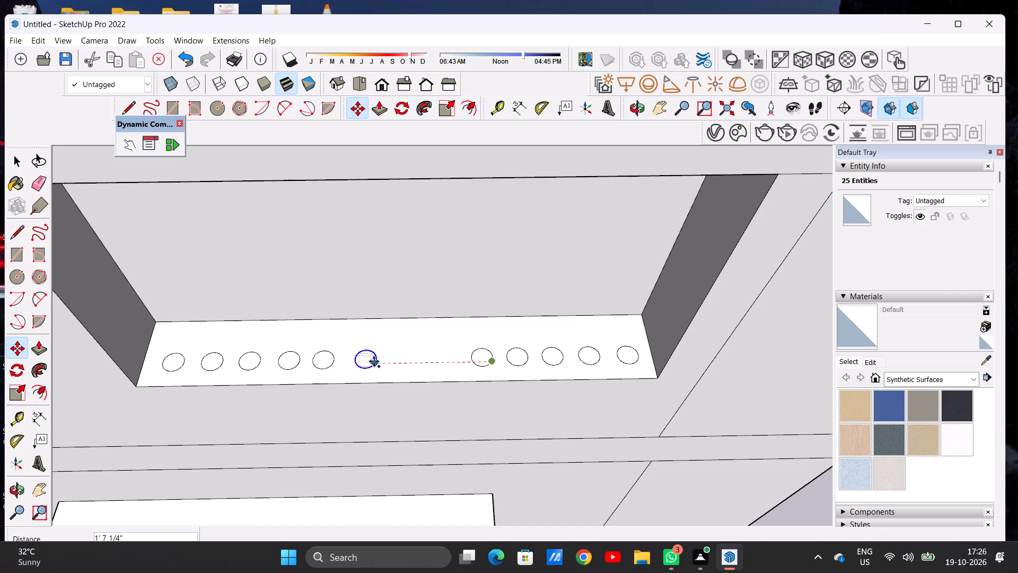
{"action": "left_click", "coordinate": [372, 361]}
{"action": "left_click", "coordinate": [372, 361]}
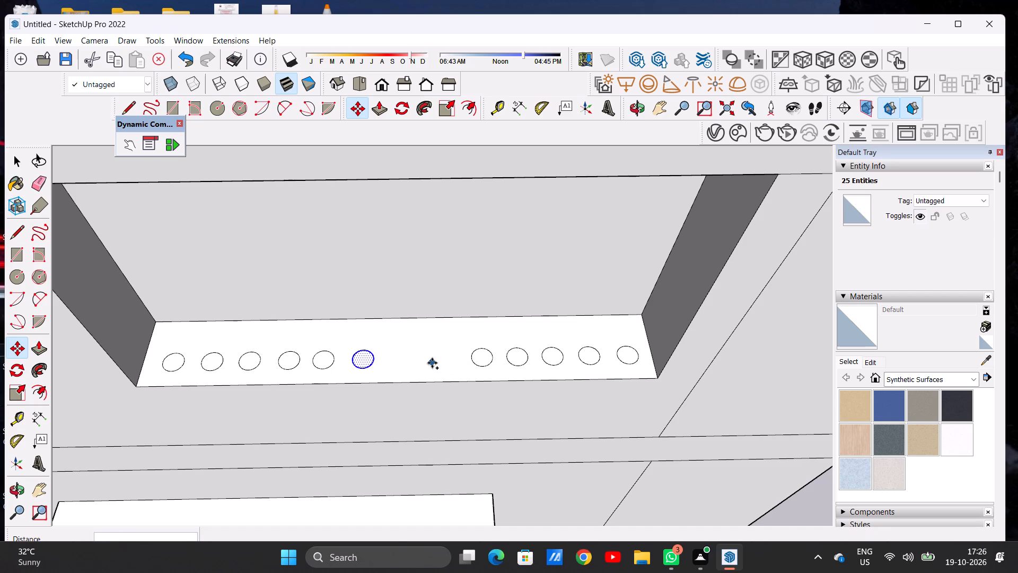
{"action": "left_click", "coordinate": [371, 364]}
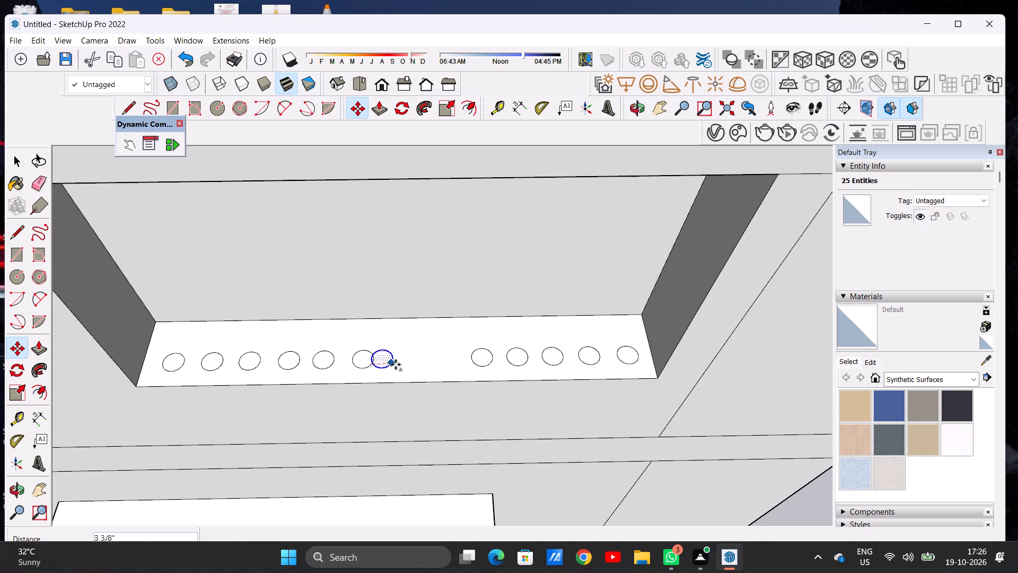
{"action": "left_click", "coordinate": [450, 365]}
{"action": "left_click", "coordinate": [450, 365]}
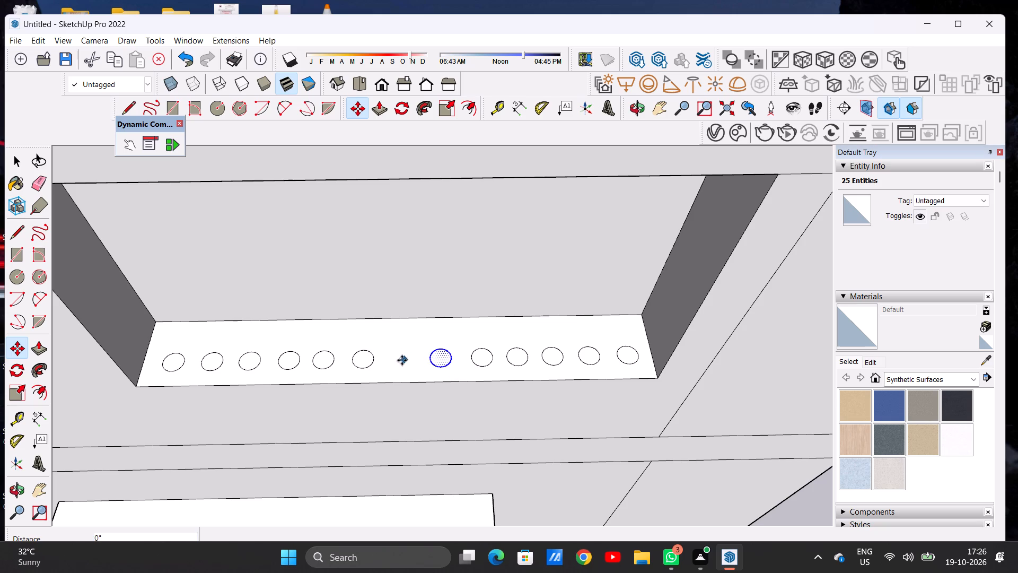
{"action": "left_click", "coordinate": [438, 363]}
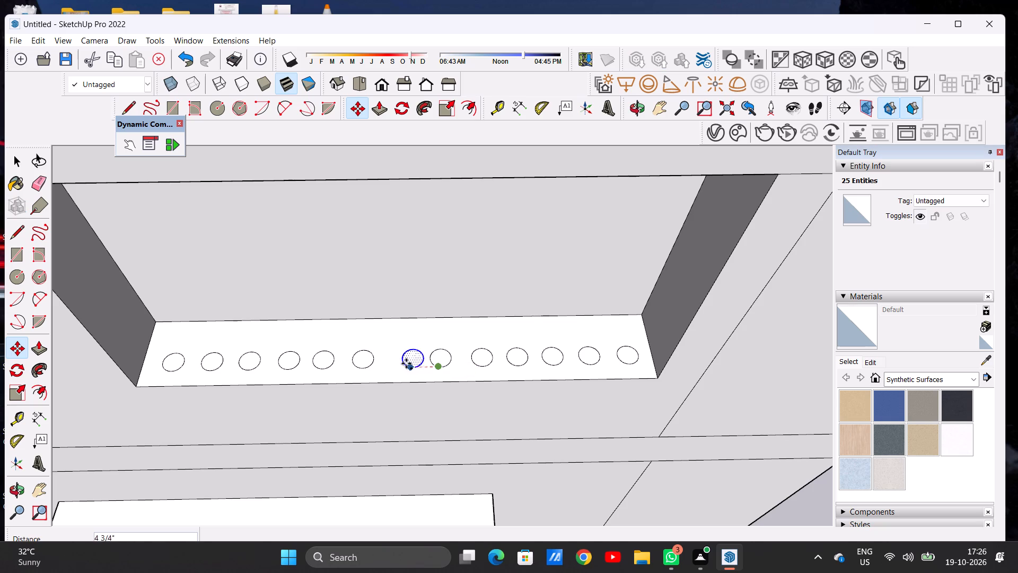
{"action": "left_click", "coordinate": [399, 363]}
{"action": "key", "text": "space"}
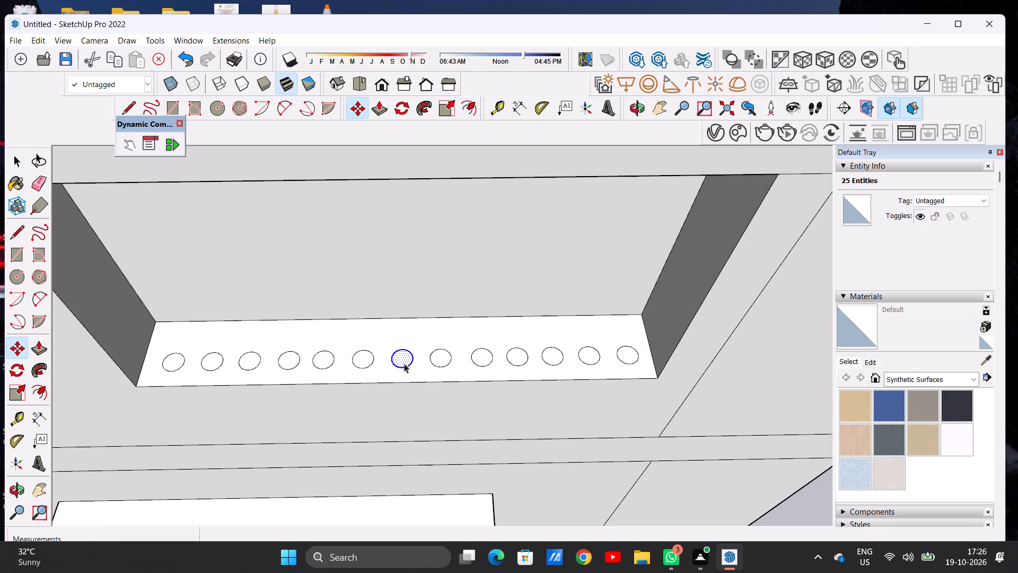
Extrude the sill circle at the recess end nearest the existing parapet bars up 3' 6" to the recess's top edge.
{"action": "scroll", "coordinate": [432, 360], "scroll_direction": "down", "scroll_amount": 1}
{"action": "scroll", "coordinate": [432, 360], "scroll_direction": "up", "scroll_amount": 2}
{"action": "scroll", "coordinate": [432, 360], "scroll_direction": "down", "scroll_amount": 20}
{"action": "scroll", "coordinate": [432, 360], "scroll_direction": "down", "scroll_amount": 2}
{"action": "left_click", "coordinate": [633, 323]}
{"action": "scroll", "coordinate": [420, 341], "scroll_direction": "up", "scroll_amount": 2}
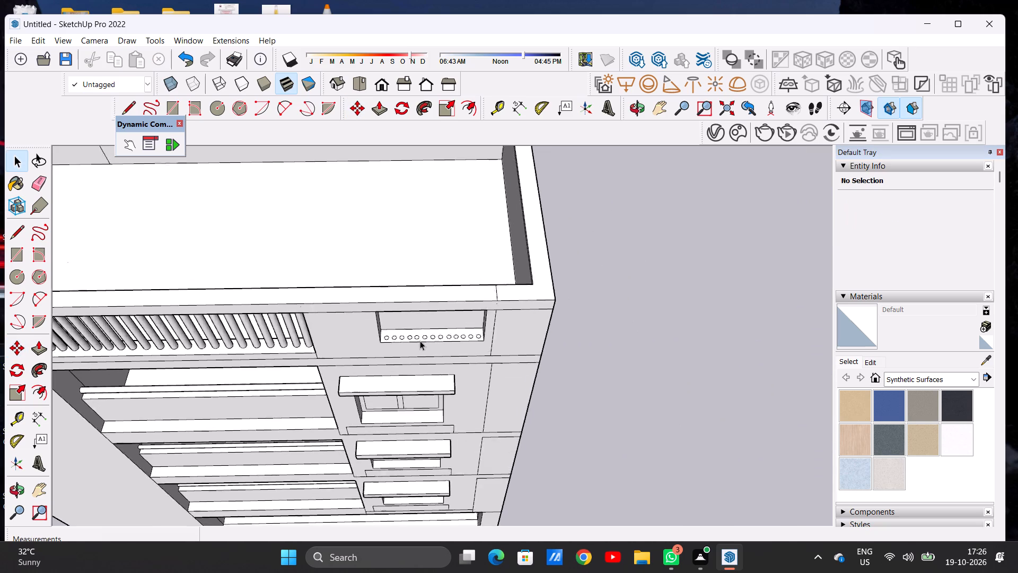
{"action": "scroll", "coordinate": [420, 341], "scroll_direction": "up", "scroll_amount": 3}
{"action": "middle_click_drag", "start_coordinate": [425, 341], "coordinate": [416, 316]}
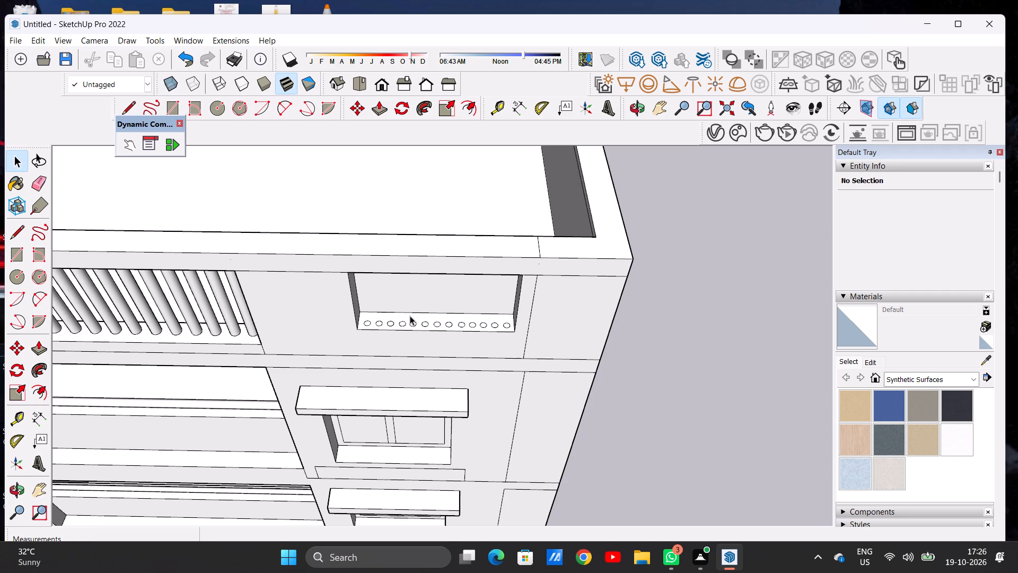
{"action": "scroll", "coordinate": [389, 309], "scroll_direction": "down", "scroll_amount": 1}
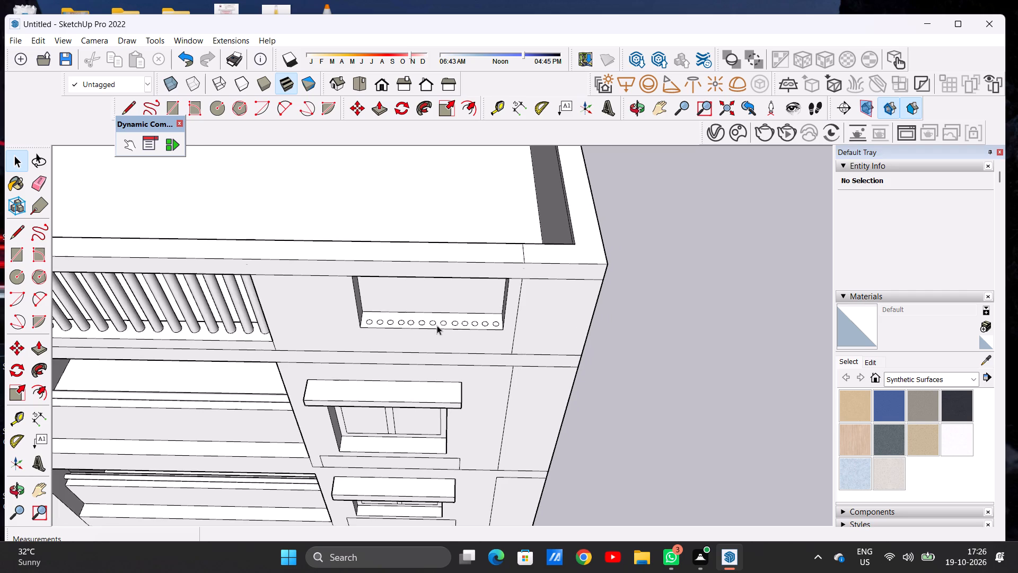
{"action": "middle_click_drag", "start_coordinate": [472, 322], "coordinate": [381, 307]}
{"action": "scroll", "coordinate": [369, 302], "scroll_direction": "up", "scroll_amount": 4}
{"action": "key", "text": "p"}
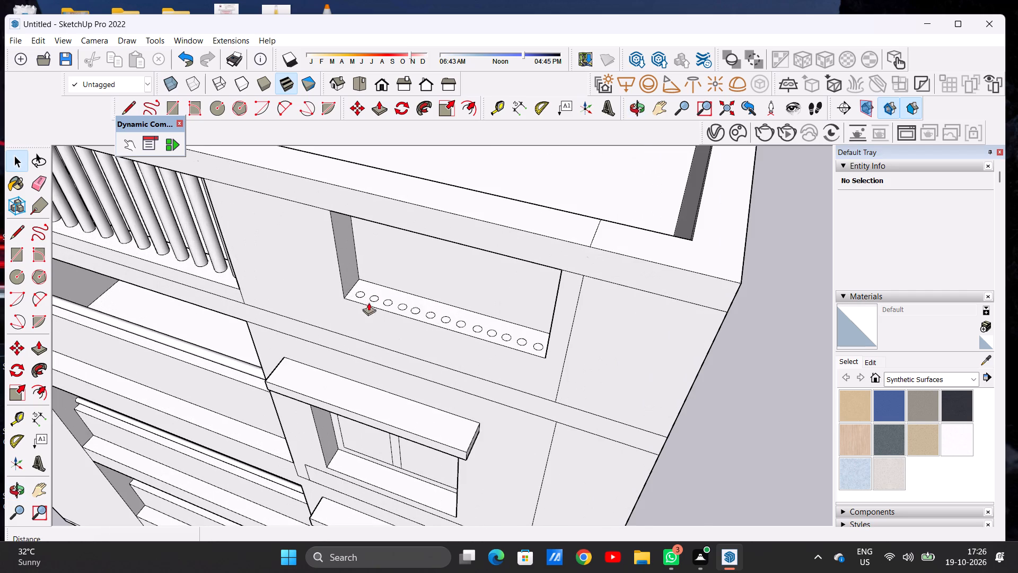
{"action": "scroll", "coordinate": [363, 293], "scroll_direction": "up", "scroll_amount": 2}
{"action": "scroll", "coordinate": [363, 293], "scroll_direction": "down", "scroll_amount": 1}
{"action": "scroll", "coordinate": [363, 293], "scroll_direction": "up", "scroll_amount": 11}
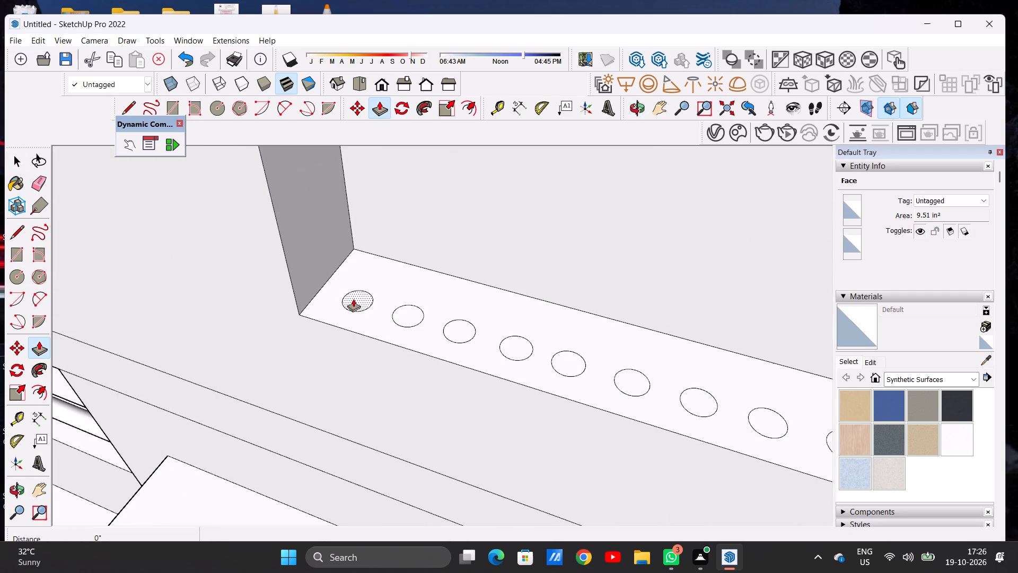
{"action": "left_click", "coordinate": [354, 299]}
{"action": "scroll", "coordinate": [370, 255], "scroll_direction": "down", "scroll_amount": 8}
{"action": "scroll", "coordinate": [371, 255], "scroll_direction": "up", "scroll_amount": 1}
{"action": "scroll", "coordinate": [371, 255], "scroll_direction": "down", "scroll_amount": 11}
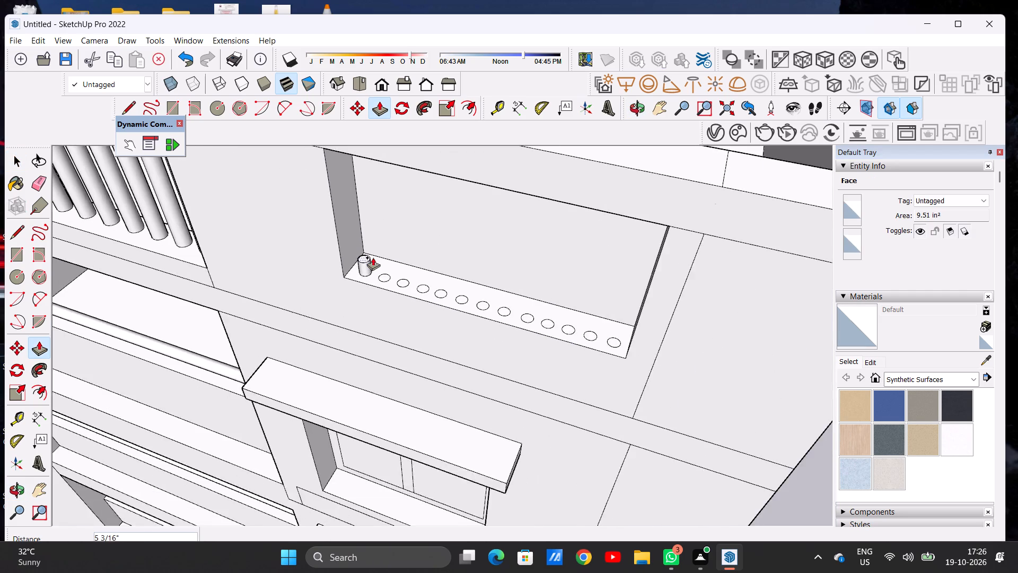
{"action": "scroll", "coordinate": [373, 257], "scroll_direction": "down", "scroll_amount": 2}
{"action": "scroll", "coordinate": [365, 197], "scroll_direction": "up", "scroll_amount": 7}
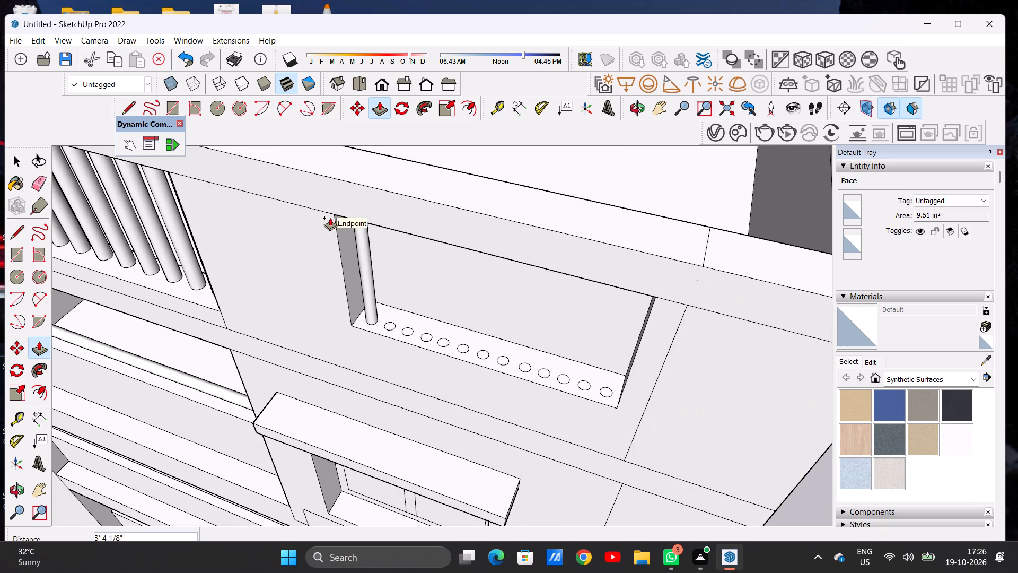
{"action": "left_click", "coordinate": [333, 217]}
Extrude the second and third sill circles up 3' 6" to the recess's top corner, matching the first bar.
{"action": "scroll", "coordinate": [387, 314], "scroll_direction": "up", "scroll_amount": 14}
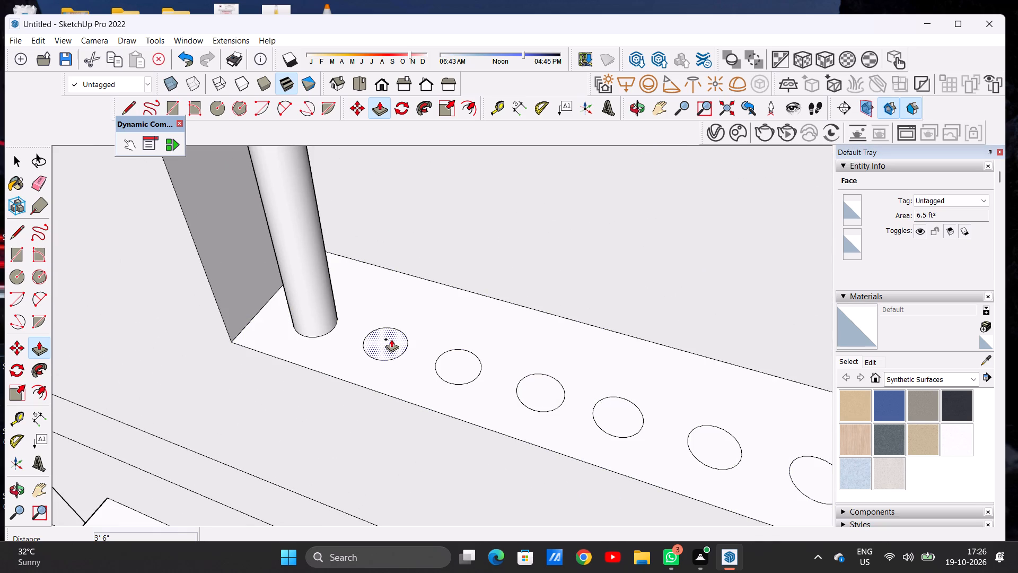
{"action": "left_click", "coordinate": [391, 339]}
{"action": "scroll", "coordinate": [423, 267], "scroll_direction": "down", "scroll_amount": 20}
{"action": "scroll", "coordinate": [423, 267], "scroll_direction": "down", "scroll_amount": 3}
{"action": "scroll", "coordinate": [406, 231], "scroll_direction": "up", "scroll_amount": 7}
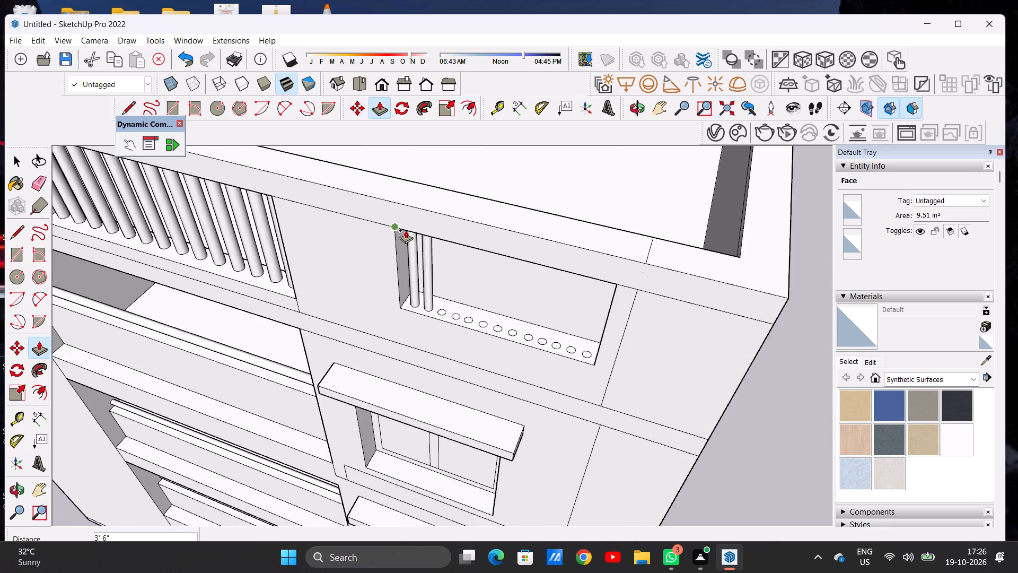
{"action": "left_click", "coordinate": [406, 230]}
{"action": "scroll", "coordinate": [476, 296], "scroll_direction": "up", "scroll_amount": 7}
{"action": "scroll", "coordinate": [433, 324], "scroll_direction": "up", "scroll_amount": 8}
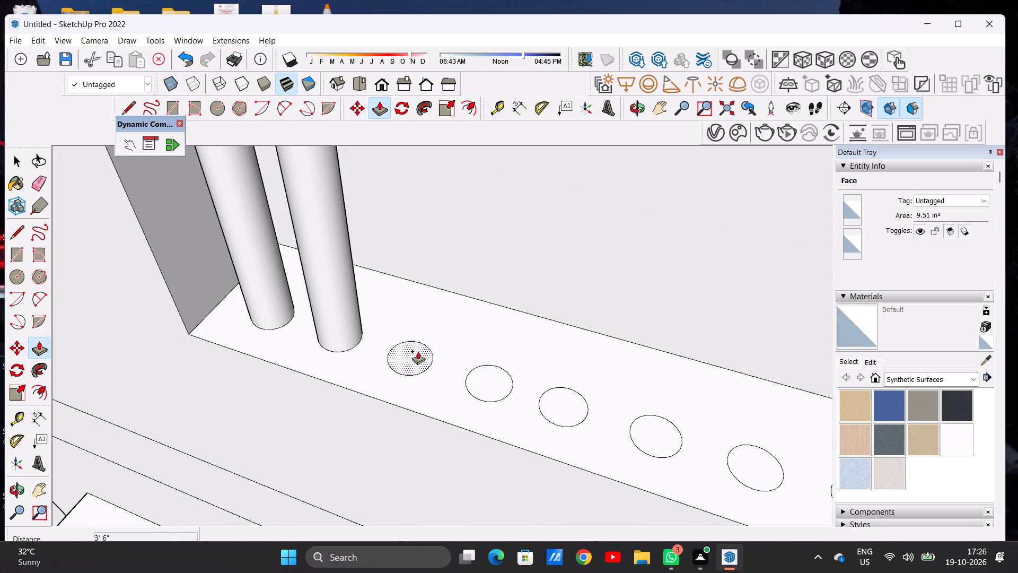
{"action": "left_click", "coordinate": [418, 351]}
{"action": "scroll", "coordinate": [451, 265], "scroll_direction": "down", "scroll_amount": 20}
{"action": "scroll", "coordinate": [451, 265], "scroll_direction": "down", "scroll_amount": 4}
{"action": "scroll", "coordinate": [448, 217], "scroll_direction": "up", "scroll_amount": 8}
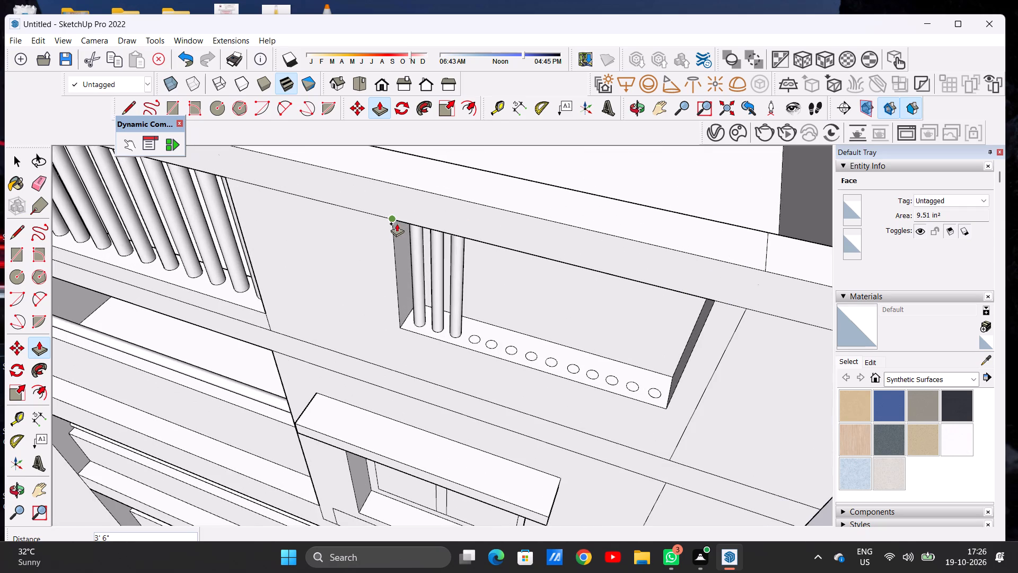
{"action": "left_click", "coordinate": [397, 224]}
Extrude the fourth and fifth sill circles up 3' 6" to the top of the recess.
{"action": "scroll", "coordinate": [477, 306], "scroll_direction": "up", "scroll_amount": 15}
{"action": "left_click", "coordinate": [477, 368]}
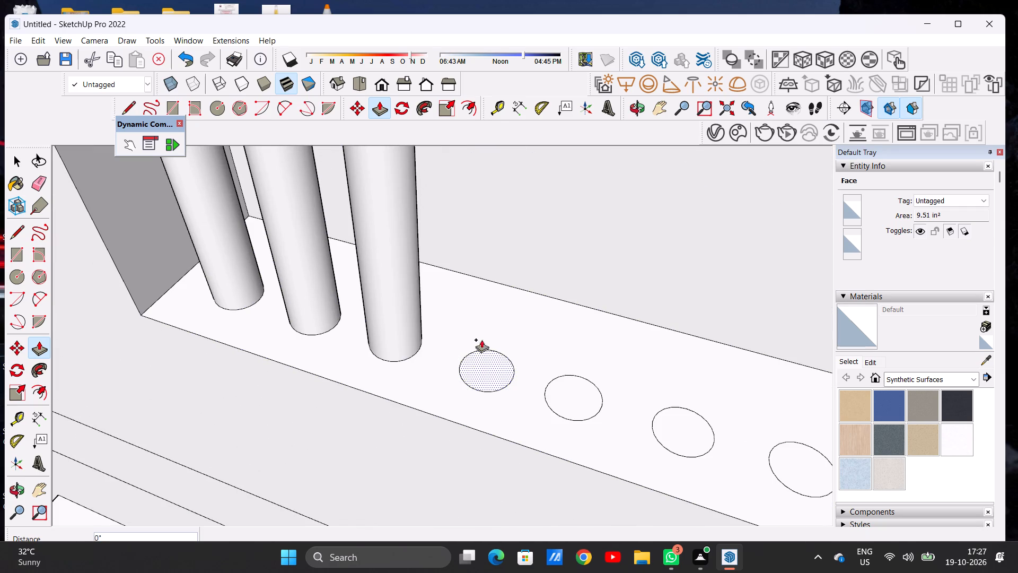
{"action": "scroll", "coordinate": [522, 244], "scroll_direction": "down", "scroll_amount": 20}
{"action": "scroll", "coordinate": [522, 244], "scroll_direction": "down", "scroll_amount": 17}
{"action": "scroll", "coordinate": [505, 230], "scroll_direction": "up", "scroll_amount": 6}
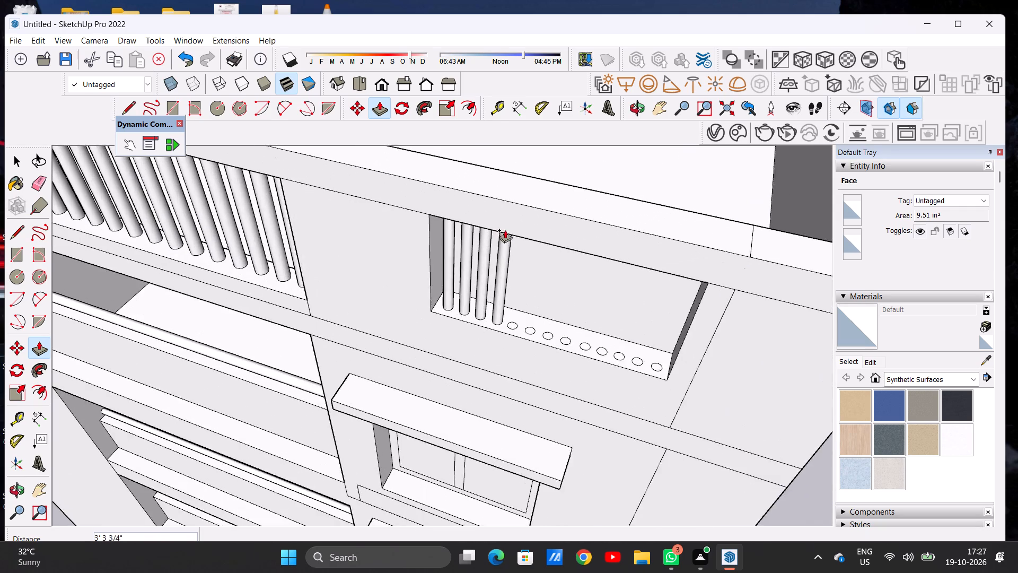
{"action": "scroll", "coordinate": [505, 230], "scroll_direction": "up", "scroll_amount": 6}
{"action": "left_click", "coordinate": [398, 215]}
{"action": "scroll", "coordinate": [538, 332], "scroll_direction": "up", "scroll_amount": 4}
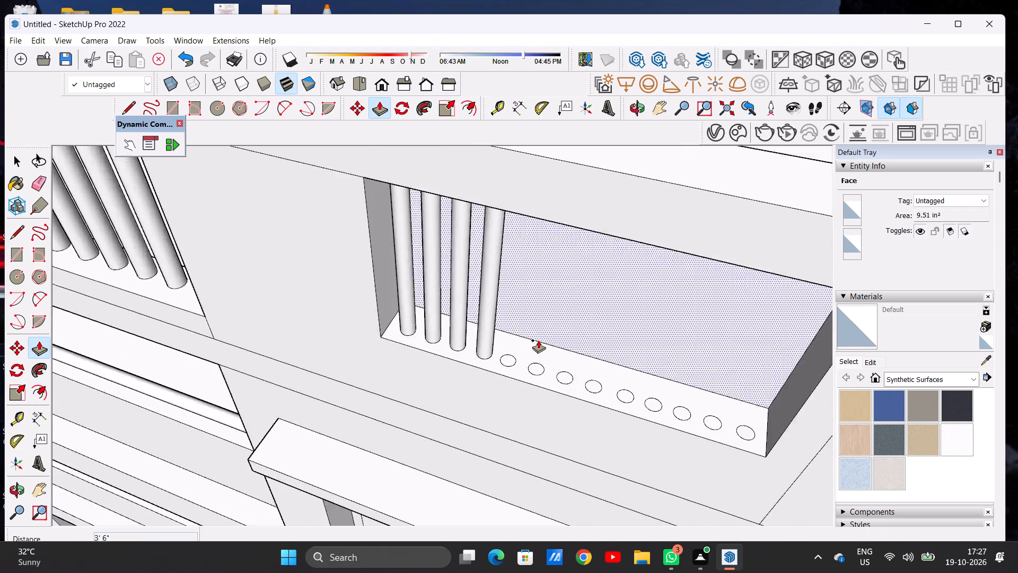
{"action": "scroll", "coordinate": [538, 340], "scroll_direction": "up", "scroll_amount": 9}
{"action": "left_click", "coordinate": [479, 383]}
{"action": "scroll", "coordinate": [522, 240], "scroll_direction": "down", "scroll_amount": 15}
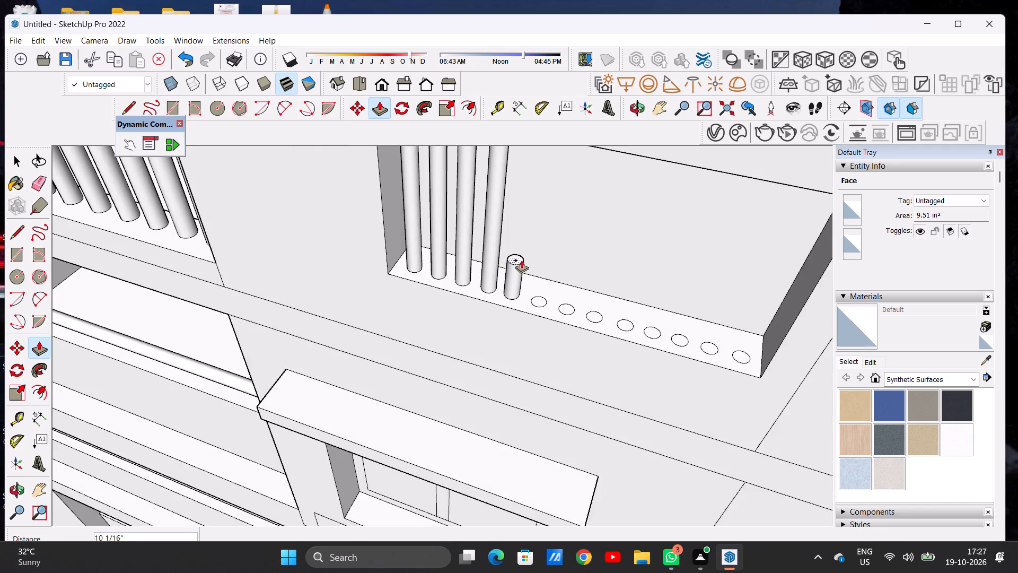
{"action": "scroll", "coordinate": [521, 260], "scroll_direction": "down", "scroll_amount": 14}
{"action": "scroll", "coordinate": [520, 217], "scroll_direction": "up", "scroll_amount": 8}
{"action": "left_click", "coordinate": [438, 232]}
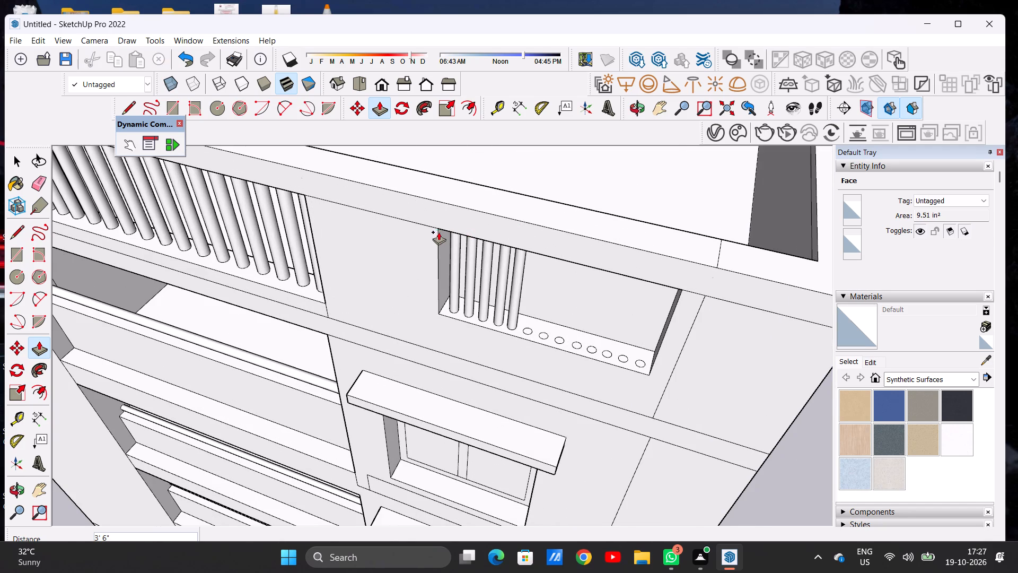
Extrude the sixth and seventh sill circles up 3' 6" to the top of the recess.
{"action": "scroll", "coordinate": [541, 322], "scroll_direction": "up", "scroll_amount": 16}
{"action": "left_click", "coordinate": [514, 352]}
{"action": "scroll", "coordinate": [544, 232], "scroll_direction": "down", "scroll_amount": 20}
{"action": "scroll", "coordinate": [544, 232], "scroll_direction": "down", "scroll_amount": 12}
{"action": "scroll", "coordinate": [548, 195], "scroll_direction": "up", "scroll_amount": 8}
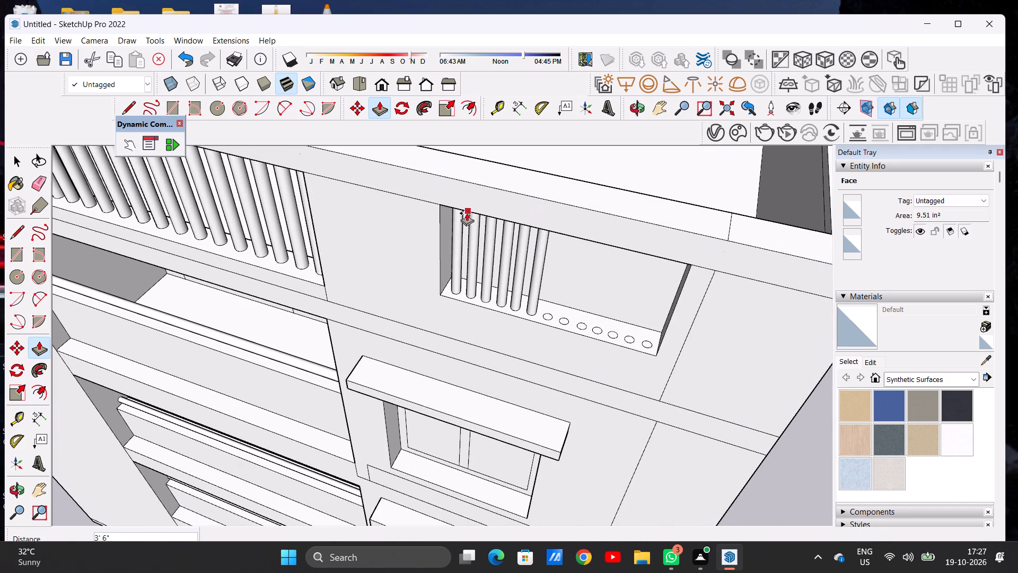
{"action": "left_click", "coordinate": [443, 210]}
{"action": "middle_click_drag", "start_coordinate": [383, 253], "coordinate": [593, 253]}
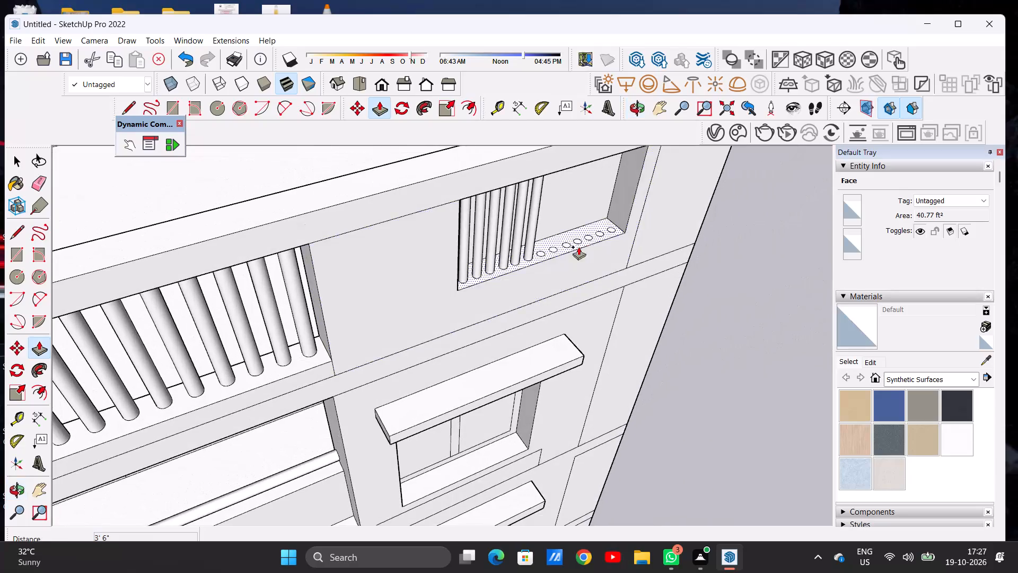
{"action": "scroll", "coordinate": [569, 247], "scroll_direction": "up", "scroll_amount": 14}
{"action": "scroll", "coordinate": [532, 254], "scroll_direction": "down", "scroll_amount": 1}
{"action": "scroll", "coordinate": [513, 256], "scroll_direction": "up", "scroll_amount": 5}
{"action": "left_click", "coordinate": [500, 264]}
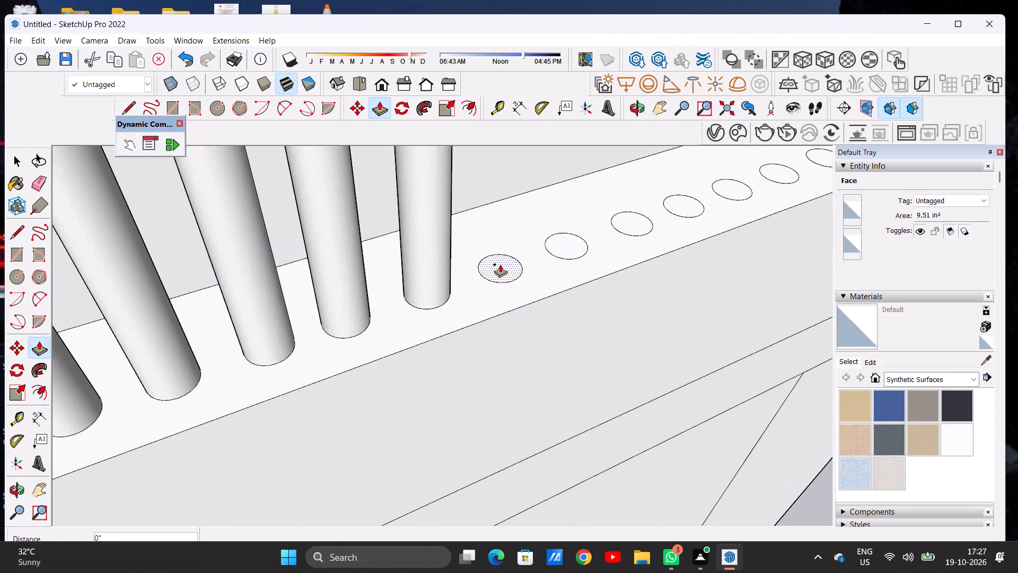
{"action": "scroll", "coordinate": [494, 230], "scroll_direction": "down", "scroll_amount": 20}
{"action": "scroll", "coordinate": [494, 230], "scroll_direction": "down", "scroll_amount": 8}
{"action": "scroll", "coordinate": [496, 202], "scroll_direction": "up", "scroll_amount": 3}
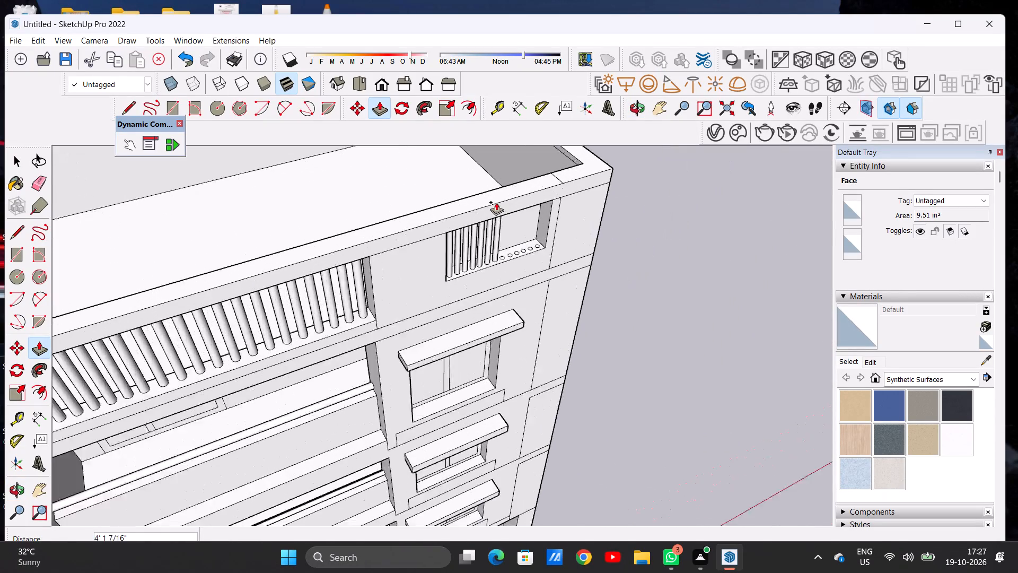
{"action": "scroll", "coordinate": [496, 202], "scroll_direction": "up", "scroll_amount": 12}
{"action": "left_click", "coordinate": [663, 196]}
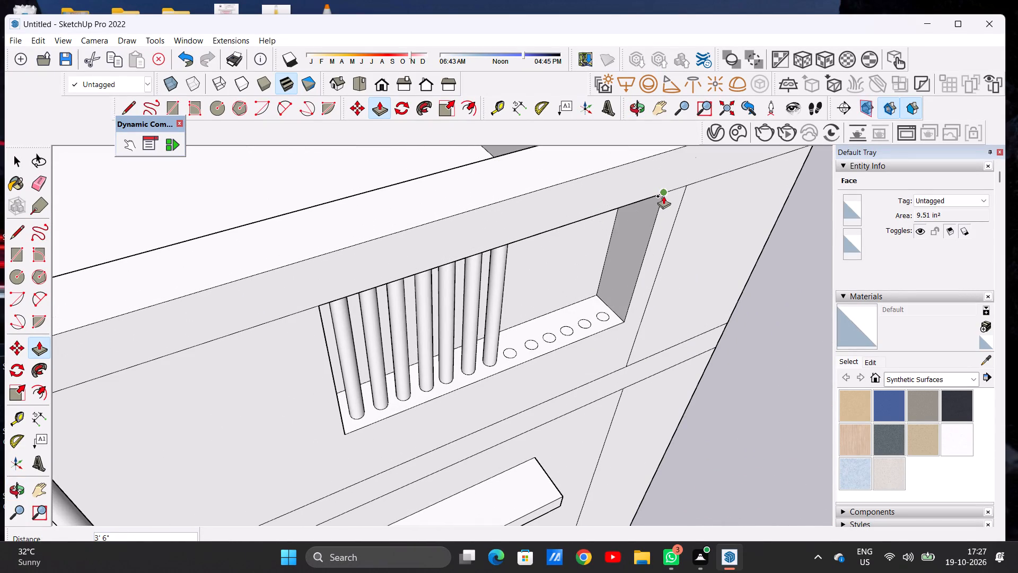
Extrude the two sill circles at the recess end nearest the building corner up 3' 6" to the recess's top corner.
{"action": "scroll", "coordinate": [601, 308], "scroll_direction": "up", "scroll_amount": 7}
{"action": "left_click", "coordinate": [606, 319]}
{"action": "scroll", "coordinate": [604, 235], "scroll_direction": "down", "scroll_amount": 9}
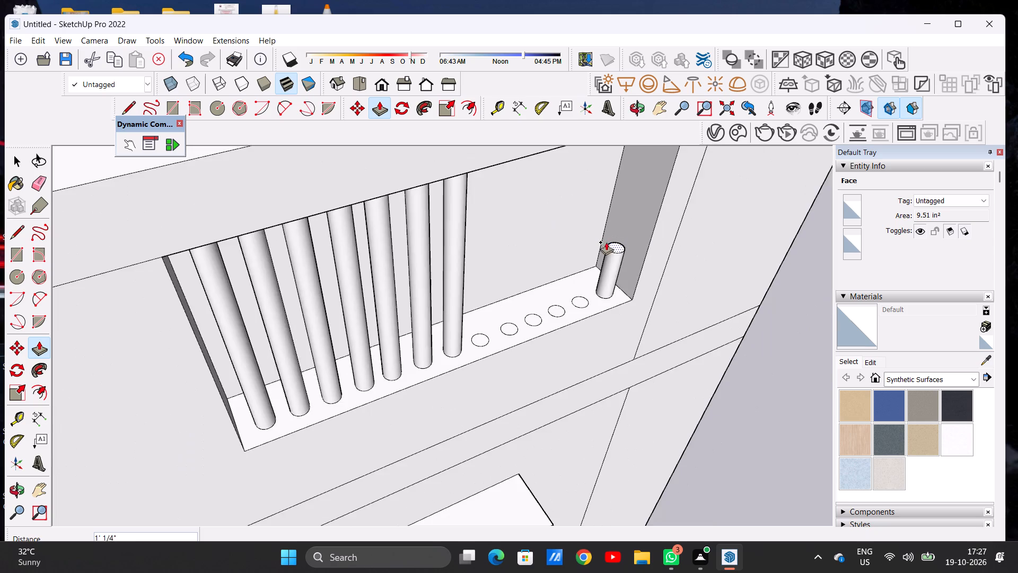
{"action": "scroll", "coordinate": [606, 242], "scroll_direction": "down", "scroll_amount": 5}
{"action": "scroll", "coordinate": [643, 181], "scroll_direction": "up", "scroll_amount": 5}
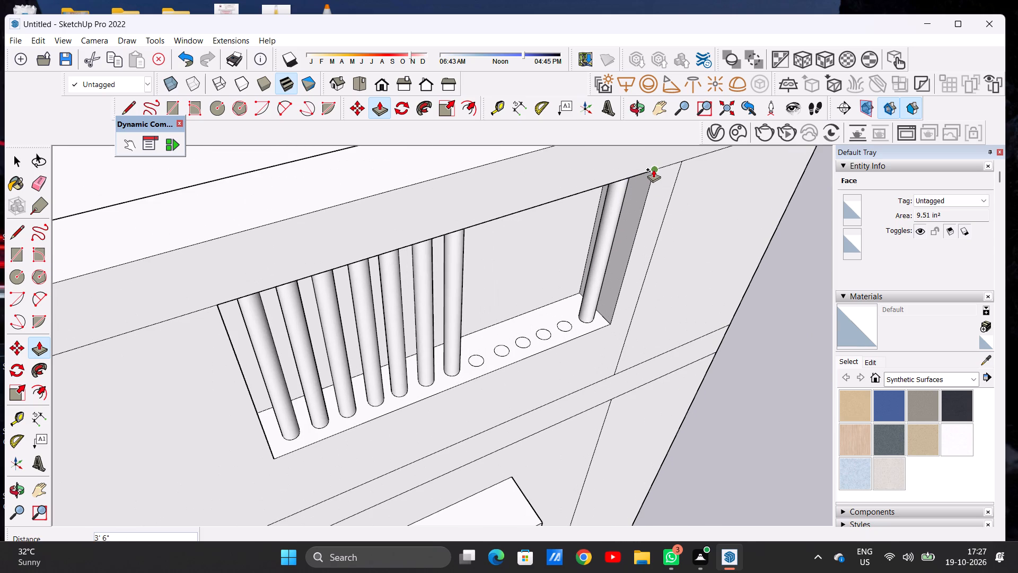
{"action": "left_click", "coordinate": [653, 169]}
{"action": "scroll", "coordinate": [576, 316], "scroll_direction": "up", "scroll_amount": 14}
{"action": "left_click", "coordinate": [556, 336]}
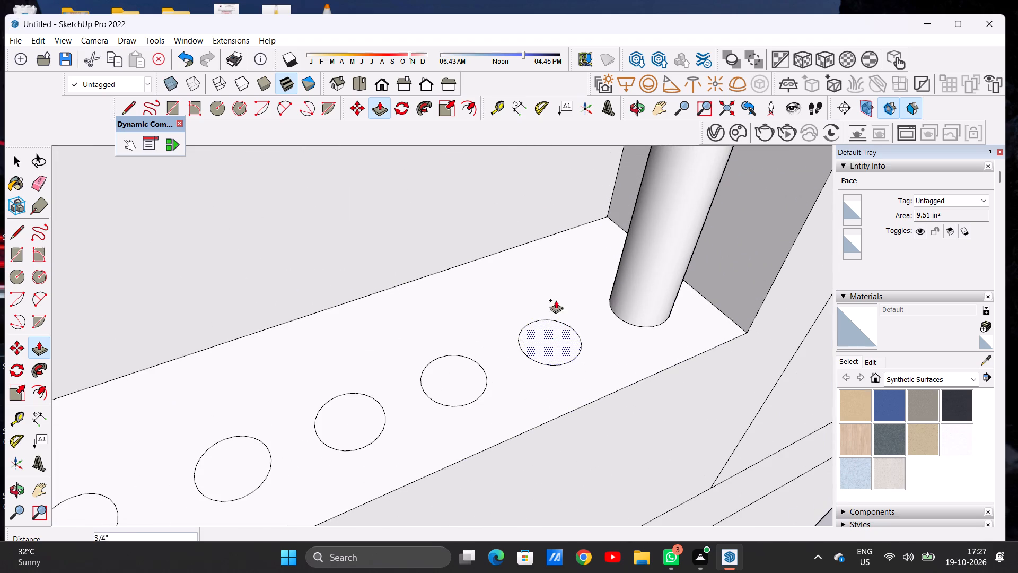
{"action": "scroll", "coordinate": [541, 251], "scroll_direction": "down", "scroll_amount": 20}
{"action": "scroll", "coordinate": [541, 251], "scroll_direction": "down", "scroll_amount": 10}
{"action": "scroll", "coordinate": [581, 197], "scroll_direction": "up", "scroll_amount": 7}
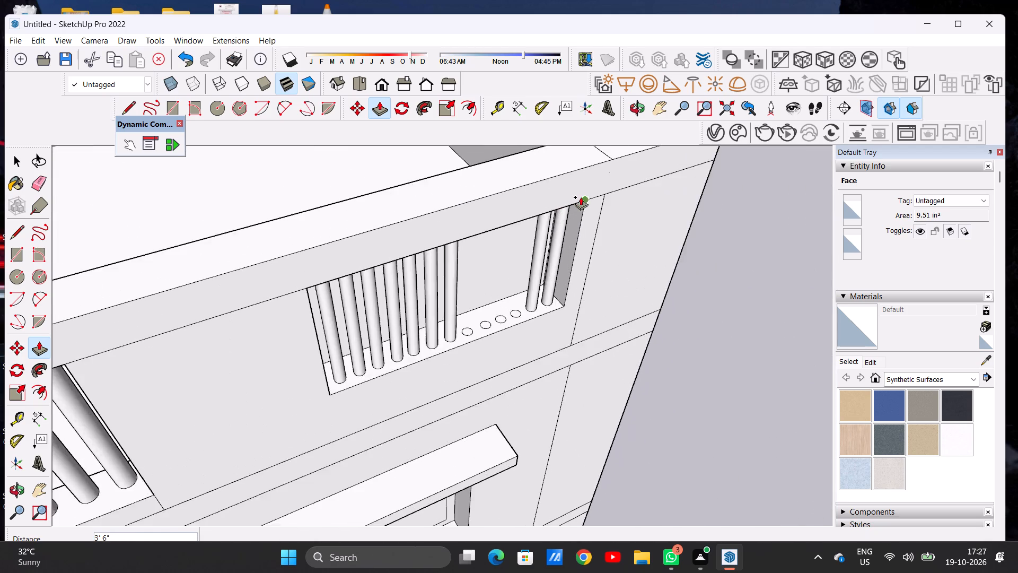
{"action": "left_click", "coordinate": [587, 205]}
Extrude the next two circles inward from the building-corner end up 3' 6" to the top of the recess.
{"action": "scroll", "coordinate": [509, 342], "scroll_direction": "up", "scroll_amount": 3}
{"action": "scroll", "coordinate": [509, 341], "scroll_direction": "down", "scroll_amount": 1}
{"action": "scroll", "coordinate": [509, 341], "scroll_direction": "up", "scroll_amount": 8}
{"action": "left_click", "coordinate": [502, 330]}
{"action": "scroll", "coordinate": [497, 250], "scroll_direction": "down", "scroll_amount": 20}
{"action": "scroll", "coordinate": [497, 250], "scroll_direction": "down", "scroll_amount": 6}
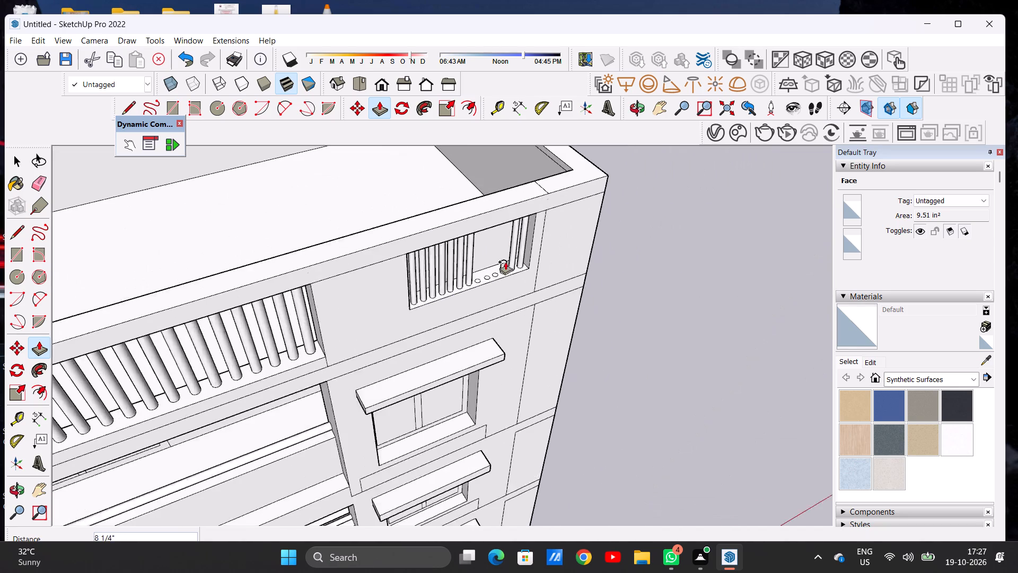
{"action": "scroll", "coordinate": [533, 220], "scroll_direction": "up", "scroll_amount": 8}
{"action": "left_click", "coordinate": [533, 224]}
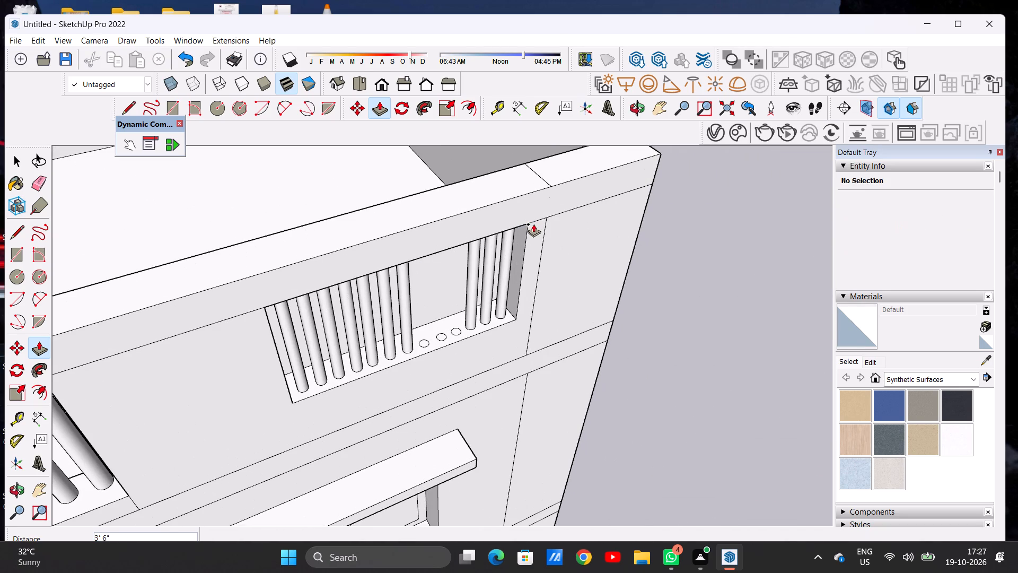
{"action": "scroll", "coordinate": [488, 325], "scroll_direction": "up", "scroll_amount": 5}
{"action": "scroll", "coordinate": [487, 327], "scroll_direction": "down", "scroll_amount": 1}
{"action": "scroll", "coordinate": [487, 327], "scroll_direction": "up", "scroll_amount": 2}
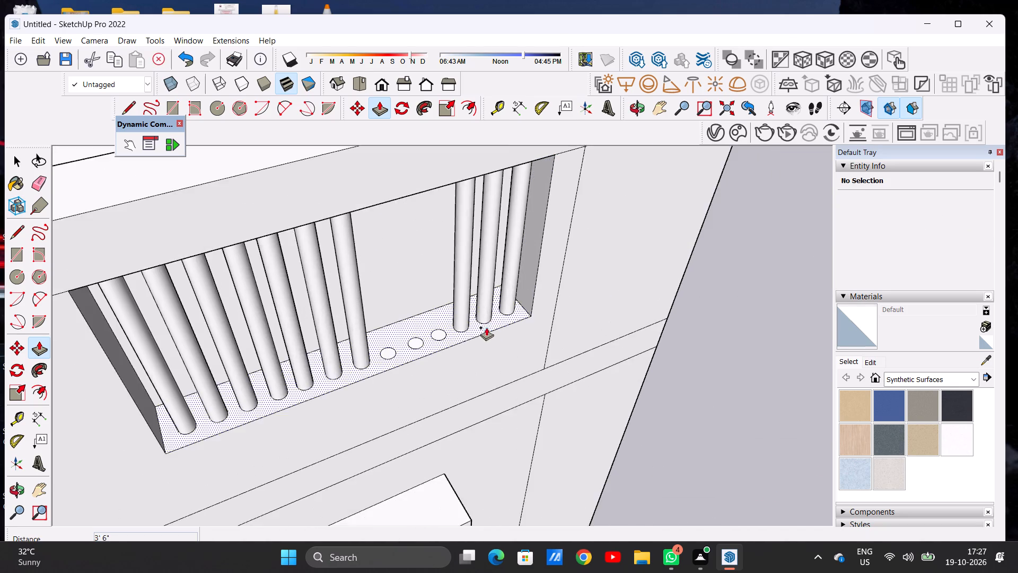
{"action": "scroll", "coordinate": [486, 327], "scroll_direction": "up", "scroll_amount": 10}
{"action": "left_click", "coordinate": [397, 345]}
{"action": "scroll", "coordinate": [419, 240], "scroll_direction": "down", "scroll_amount": 7}
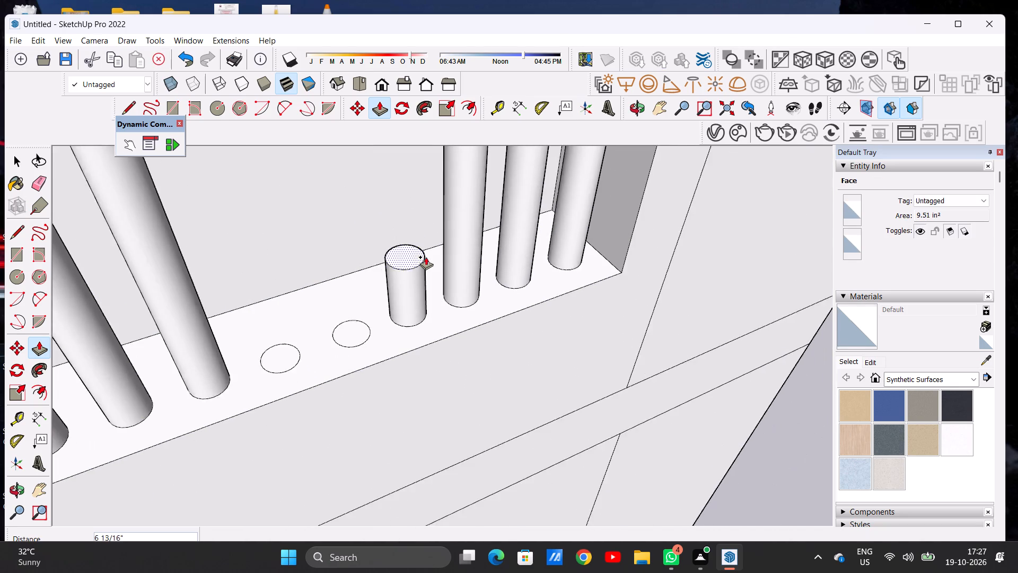
{"action": "scroll", "coordinate": [426, 257], "scroll_direction": "down", "scroll_amount": 20}
{"action": "scroll", "coordinate": [426, 257], "scroll_direction": "down", "scroll_amount": 5}
{"action": "scroll", "coordinate": [425, 228], "scroll_direction": "up", "scroll_amount": 12}
{"action": "scroll", "coordinate": [425, 221], "scroll_direction": "down", "scroll_amount": 1}
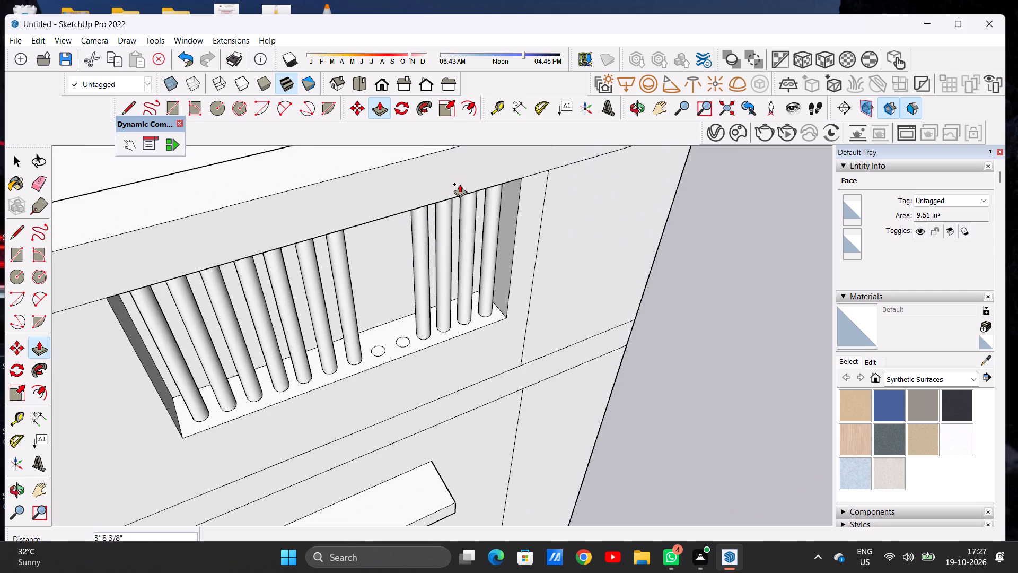
{"action": "left_click", "coordinate": [517, 180]}
Extrude the last two flat sill circles up 3' 6" to the top of the parapet recess.
{"action": "scroll", "coordinate": [401, 338], "scroll_direction": "up", "scroll_amount": 8}
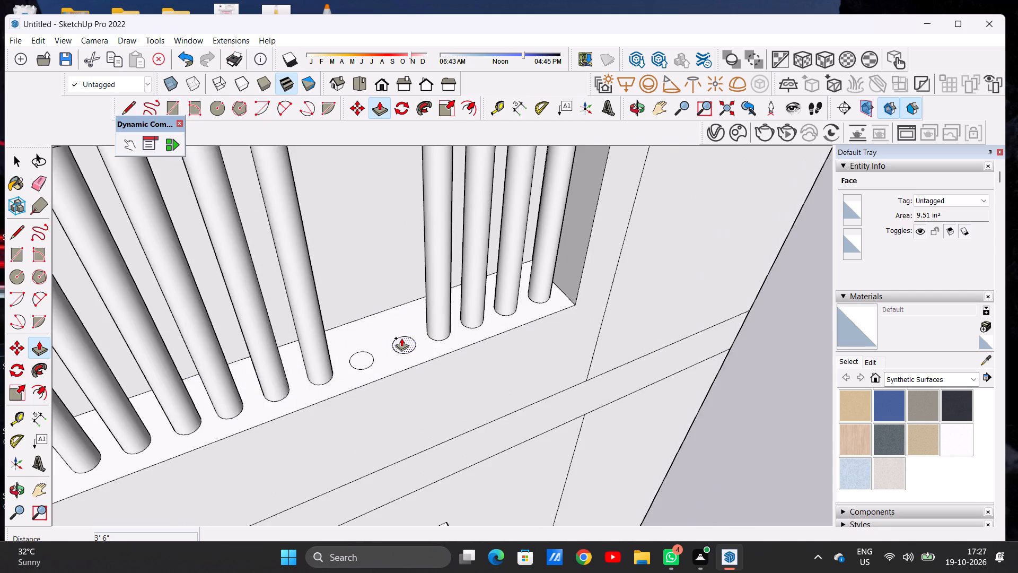
{"action": "scroll", "coordinate": [401, 338], "scroll_direction": "up", "scroll_amount": 6}
{"action": "left_click", "coordinate": [403, 343]}
{"action": "scroll", "coordinate": [408, 285], "scroll_direction": "down", "scroll_amount": 14}
{"action": "scroll", "coordinate": [415, 300], "scroll_direction": "up", "scroll_amount": 1}
{"action": "scroll", "coordinate": [415, 300], "scroll_direction": "down", "scroll_amount": 11}
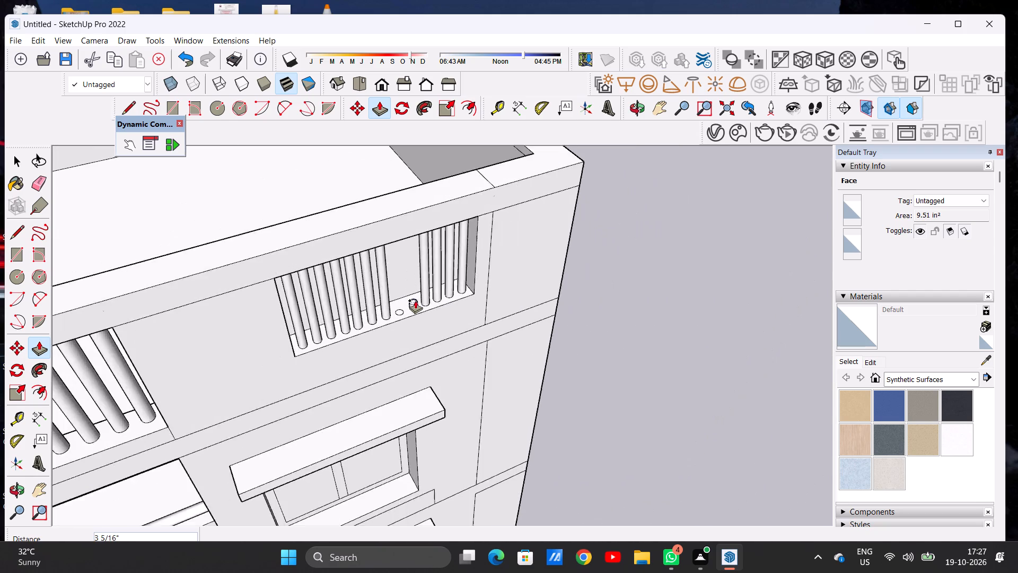
{"action": "scroll", "coordinate": [427, 242], "scroll_direction": "up", "scroll_amount": 9}
{"action": "left_click", "coordinate": [501, 244]}
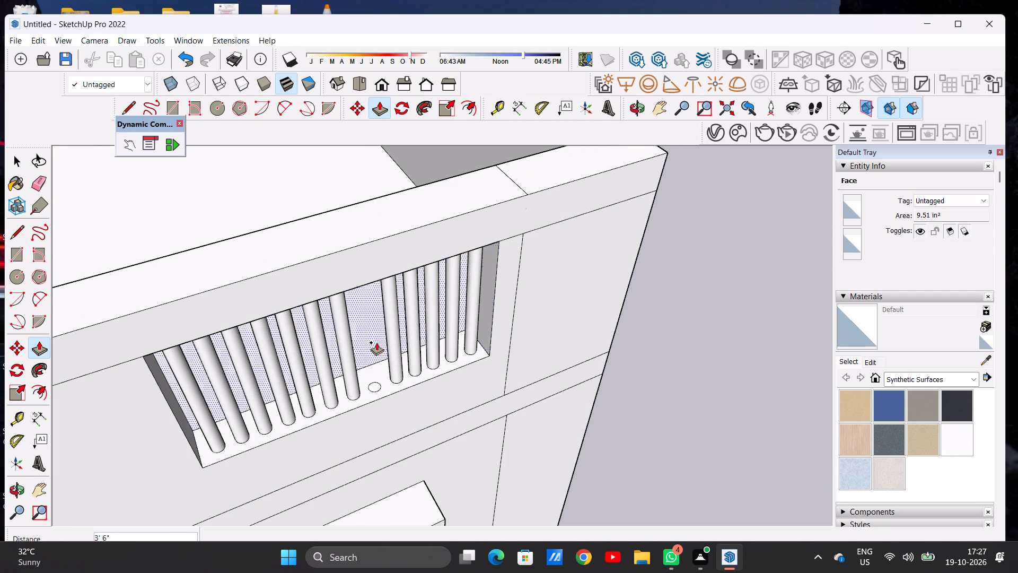
{"action": "scroll", "coordinate": [373, 374], "scroll_direction": "up", "scroll_amount": 13}
{"action": "left_click", "coordinate": [375, 404]}
{"action": "scroll", "coordinate": [390, 324], "scroll_direction": "down", "scroll_amount": 9}
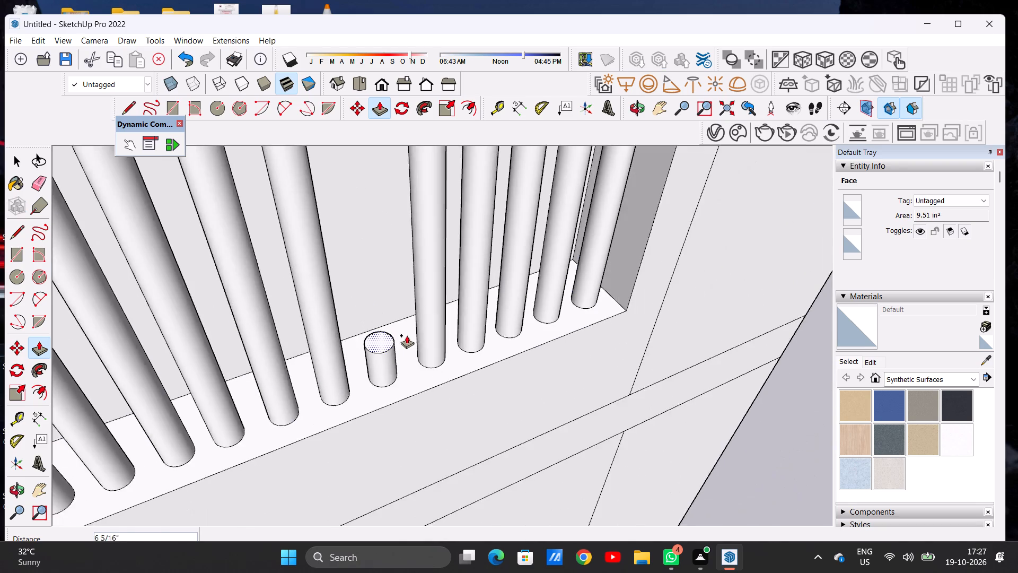
{"action": "scroll", "coordinate": [407, 335], "scroll_direction": "down", "scroll_amount": 13}
{"action": "scroll", "coordinate": [417, 269], "scroll_direction": "up", "scroll_amount": 7}
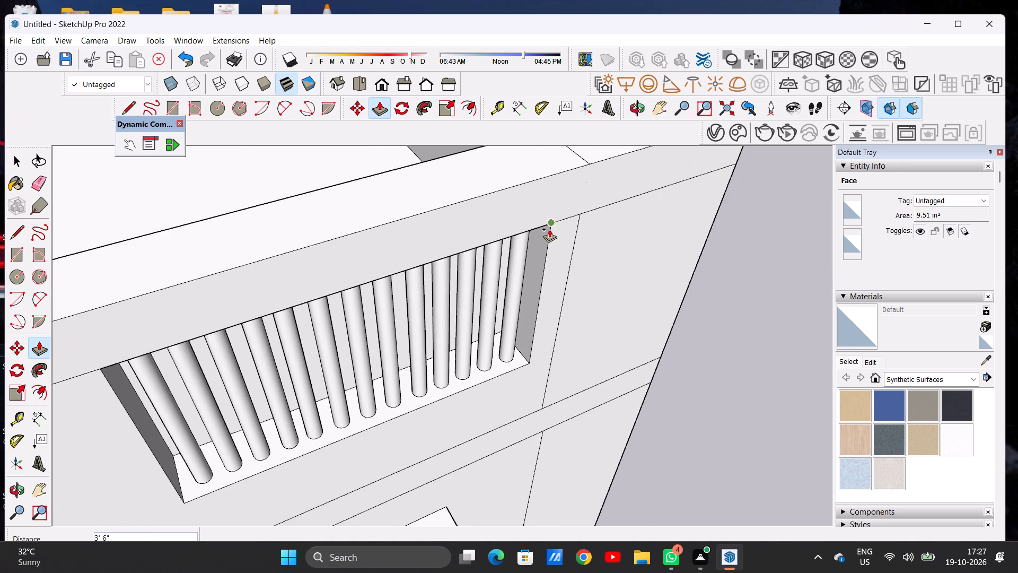
{"action": "left_click", "coordinate": [549, 228]}
{"action": "key", "text": "space"}
Examine the whole building and its front elevation in the Front view, checking it against the task brief.
{"action": "scroll", "coordinate": [221, 397], "scroll_direction": "down", "scroll_amount": 20}
{"action": "scroll", "coordinate": [221, 397], "scroll_direction": "down", "scroll_amount": 2}
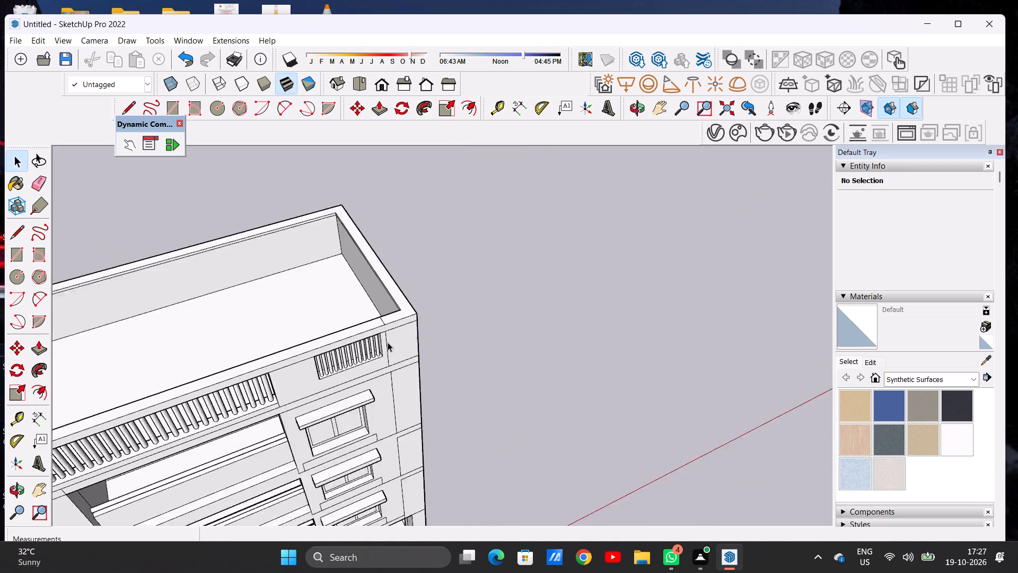
{"action": "scroll", "coordinate": [388, 342], "scroll_direction": "down", "scroll_amount": 2}
{"action": "middle_click_drag", "start_coordinate": [342, 398], "coordinate": [286, 331]}
{"action": "scroll", "coordinate": [445, 349], "scroll_direction": "down", "scroll_amount": 11}
{"action": "middle_click_drag", "start_coordinate": [400, 394], "coordinate": [320, 289]}
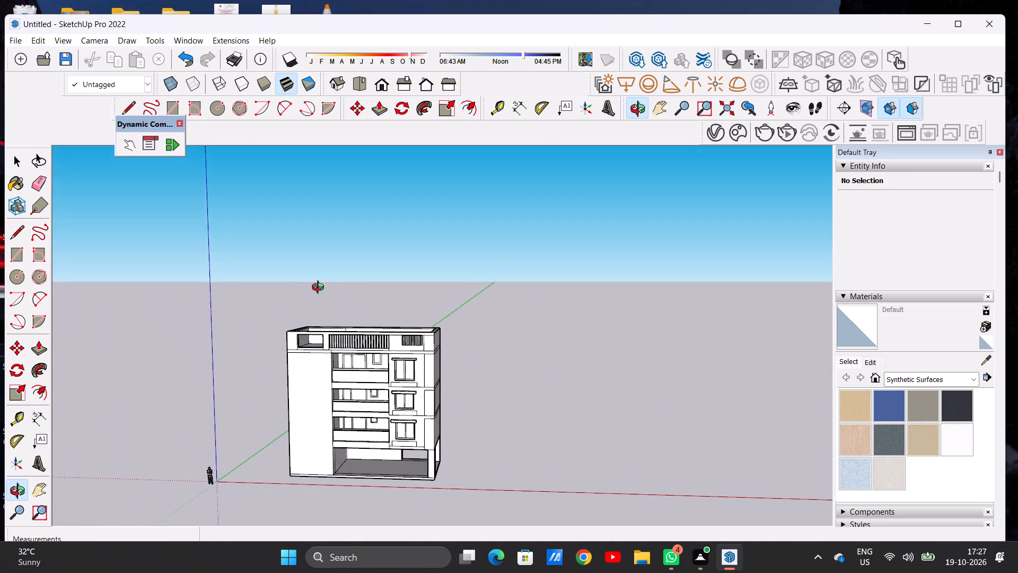
{"action": "middle_click_drag", "start_coordinate": [320, 289], "coordinate": [405, 271]}
{"action": "scroll", "coordinate": [385, 340], "scroll_direction": "up", "scroll_amount": 8}
{"action": "scroll", "coordinate": [549, 351], "scroll_direction": "down", "scroll_amount": 15}
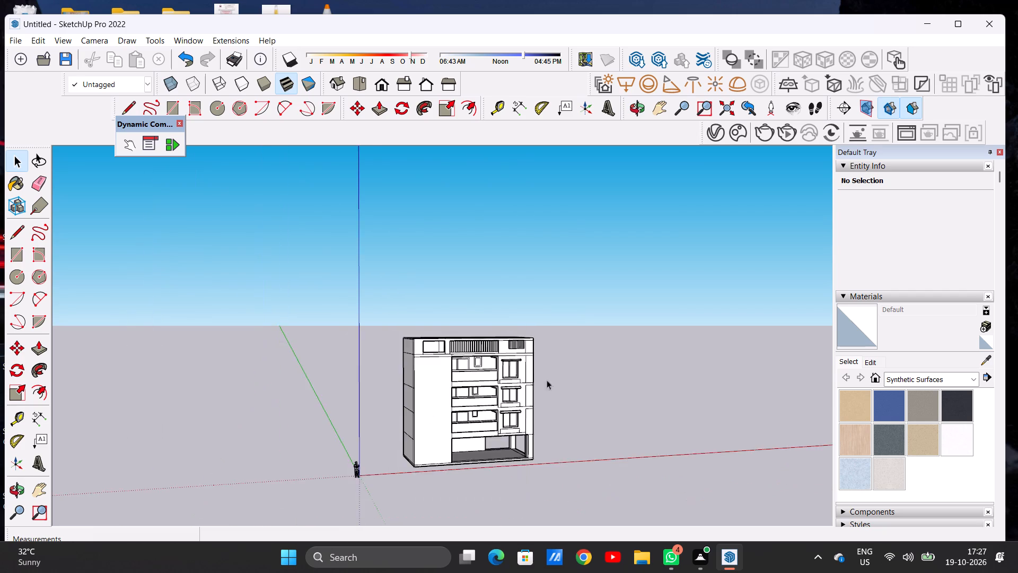
{"action": "middle_click_drag", "start_coordinate": [542, 416], "coordinate": [475, 393]}
{"action": "scroll", "coordinate": [512, 390], "scroll_direction": "up", "scroll_amount": 4}
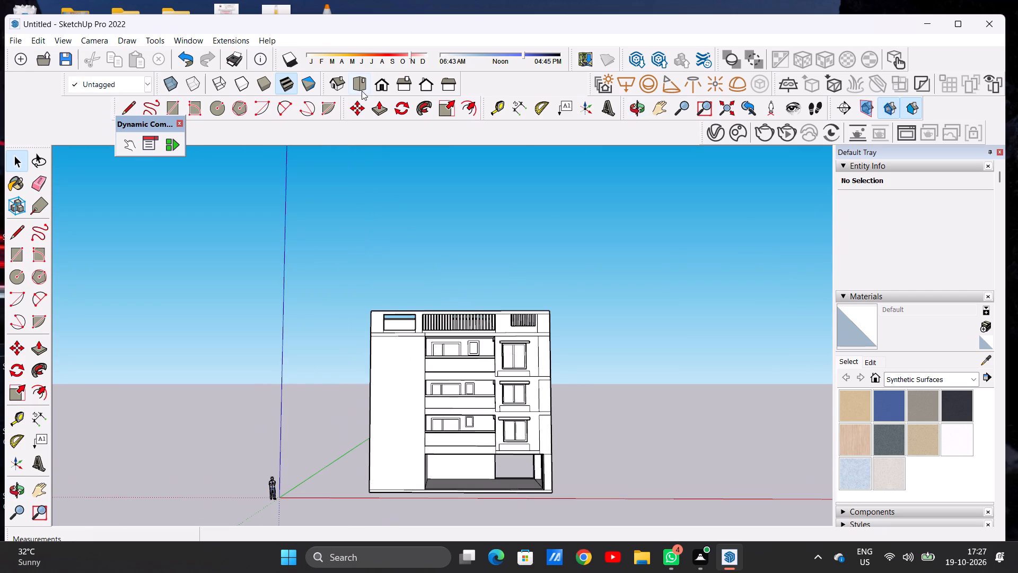
{"action": "left_click", "coordinate": [375, 88]}
{"action": "scroll", "coordinate": [506, 229], "scroll_direction": "up", "scroll_amount": 5}
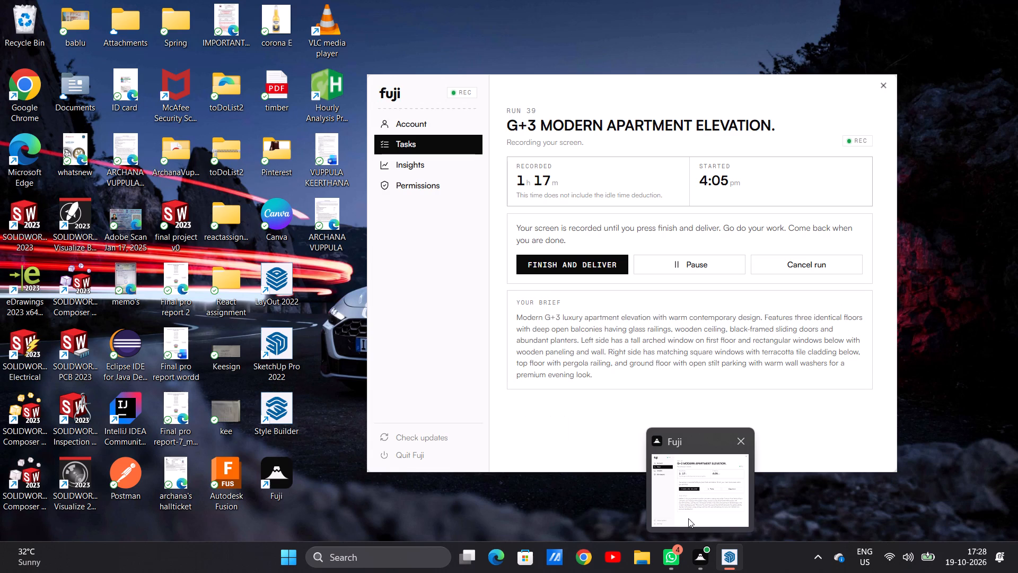
{"action": "left_click", "coordinate": [694, 517]}
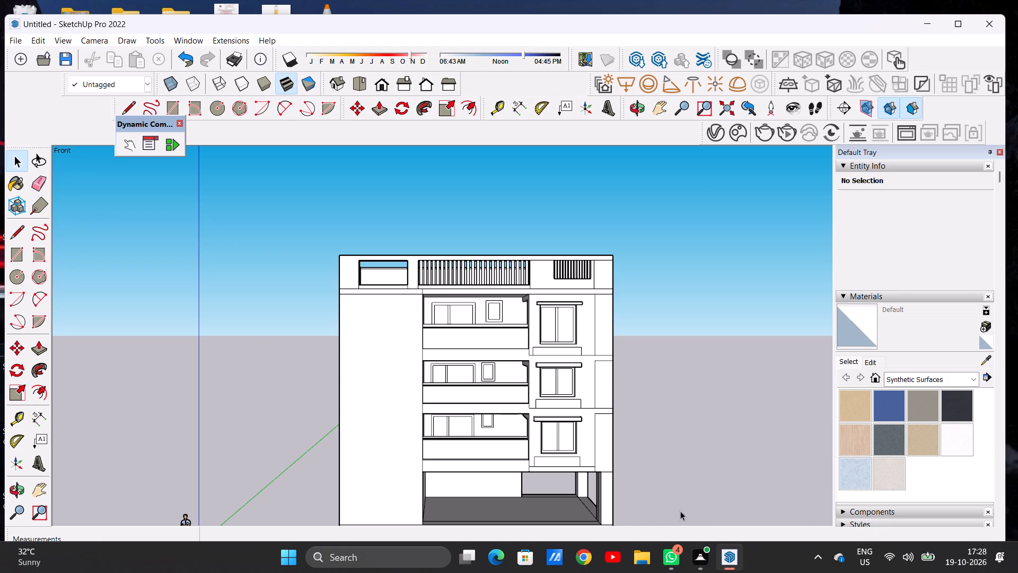
{"action": "scroll", "coordinate": [344, 259], "scroll_direction": "down", "scroll_amount": 7}
{"action": "scroll", "coordinate": [432, 298], "scroll_direction": "down", "scroll_amount": 2}
{"action": "scroll", "coordinate": [375, 277], "scroll_direction": "up", "scroll_amount": 6}
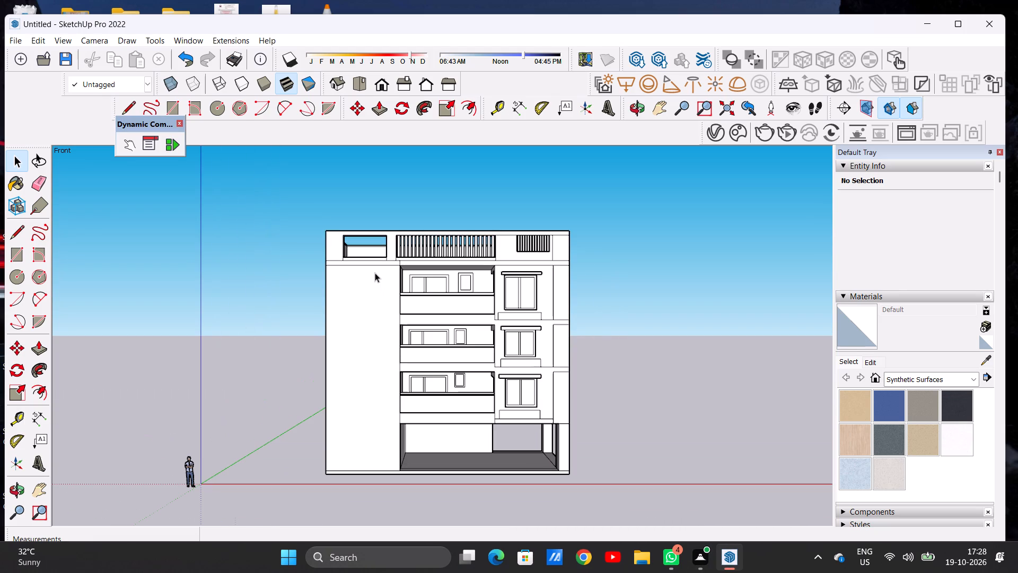
{"action": "scroll", "coordinate": [375, 298], "scroll_direction": "down", "scroll_amount": 5}
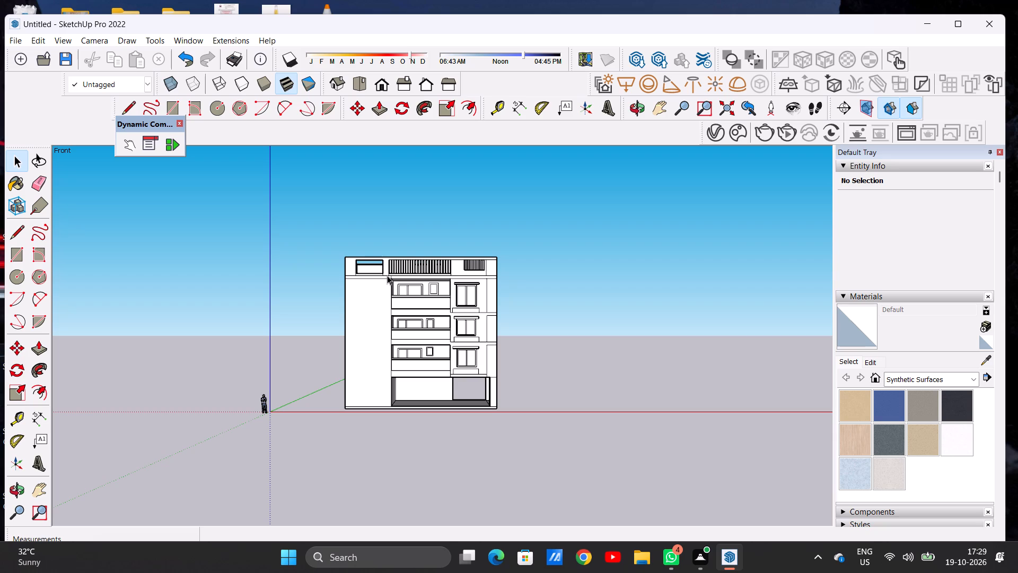
{"action": "scroll", "coordinate": [387, 277], "scroll_direction": "down", "scroll_amount": 8}
{"action": "scroll", "coordinate": [422, 325], "scroll_direction": "up", "scroll_amount": 8}
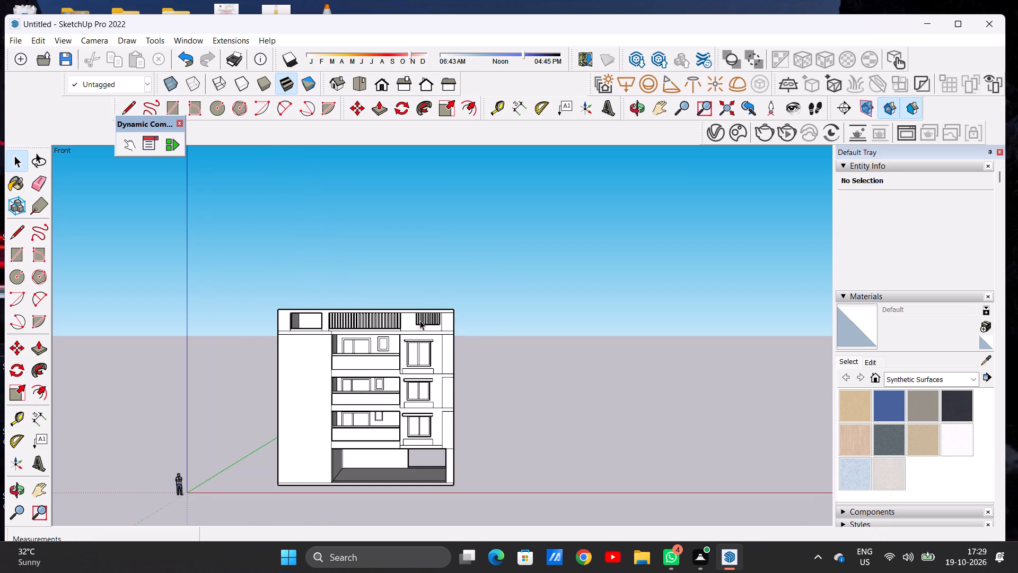
Examine the roof parapet, its barred openings and the terrace from above and from the side.
{"action": "middle_click_drag", "start_coordinate": [366, 309], "coordinate": [380, 412]}
{"action": "scroll", "coordinate": [319, 341], "scroll_direction": "up", "scroll_amount": 5}
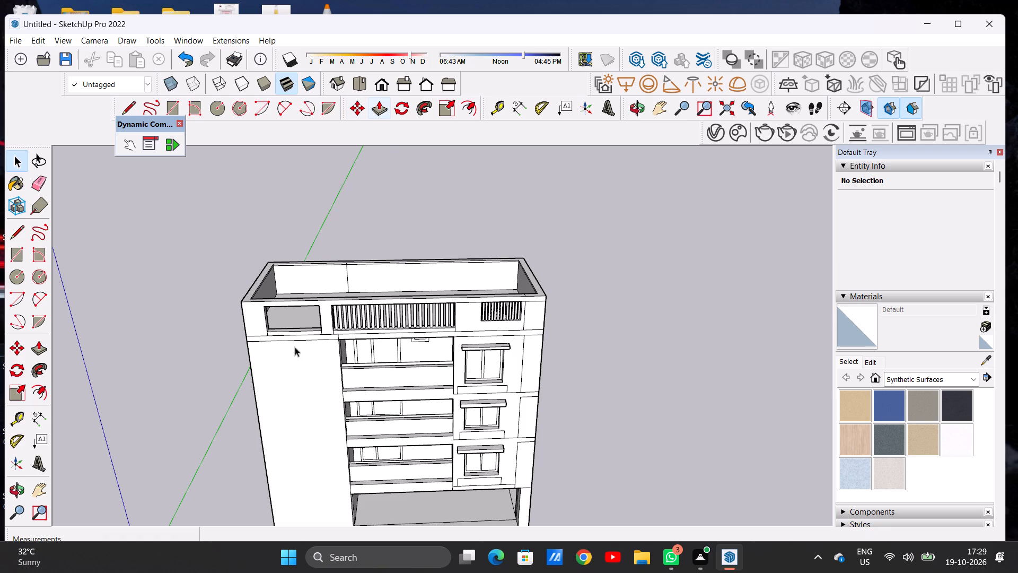
{"action": "scroll", "coordinate": [301, 343], "scroll_direction": "down", "scroll_amount": 12}
{"action": "scroll", "coordinate": [356, 337], "scroll_direction": "up", "scroll_amount": 16}
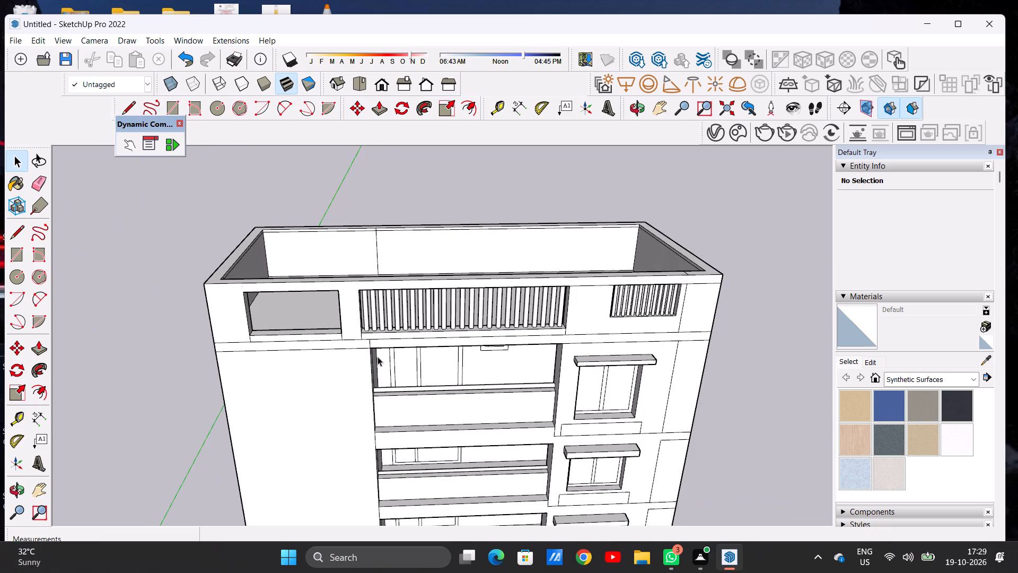
{"action": "middle_click_drag", "start_coordinate": [378, 357], "coordinate": [378, 318]}
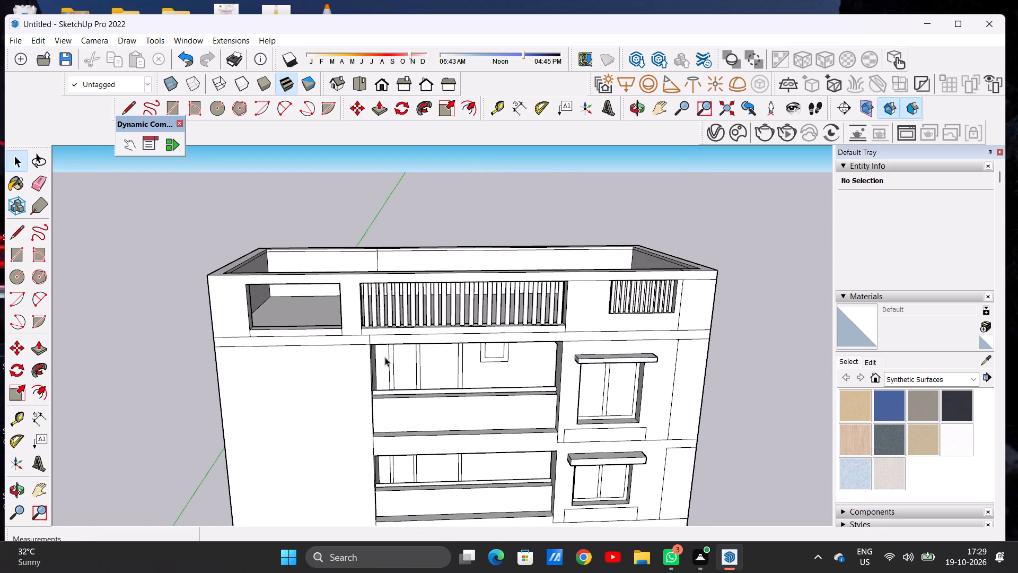
{"action": "scroll", "coordinate": [383, 360], "scroll_direction": "down", "scroll_amount": 5}
{"action": "scroll", "coordinate": [307, 339], "scroll_direction": "up", "scroll_amount": 8}
{"action": "middle_click_drag", "start_coordinate": [457, 301], "coordinate": [174, 346]}
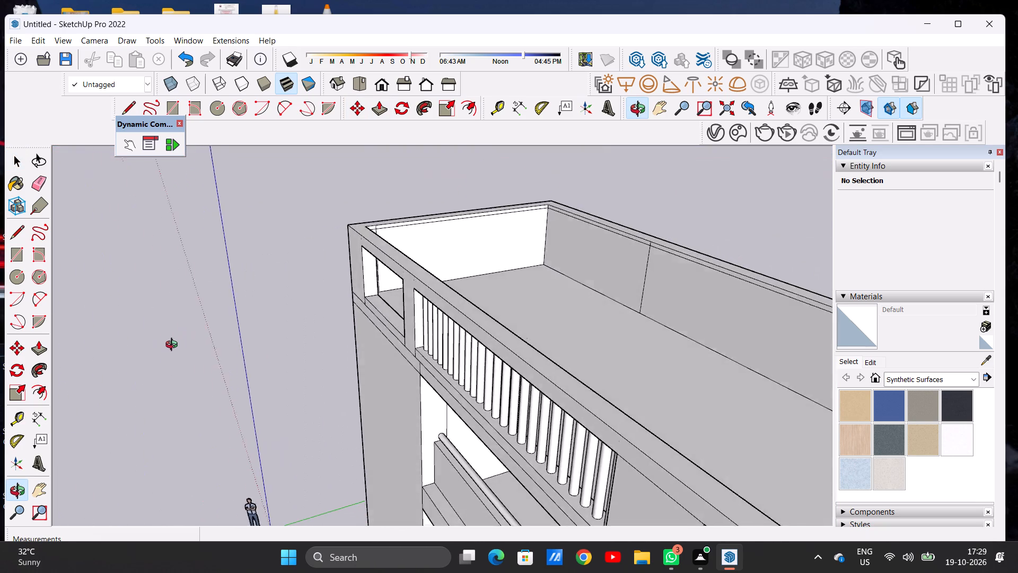
{"action": "middle_click_drag", "start_coordinate": [174, 346], "coordinate": [439, 308]}
{"action": "scroll", "coordinate": [400, 359], "scroll_direction": "down", "scroll_amount": 12}
{"action": "scroll", "coordinate": [454, 361], "scroll_direction": "down", "scroll_amount": 6}
{"action": "scroll", "coordinate": [442, 431], "scroll_direction": "up", "scroll_amount": 8}
{"action": "middle_click_drag", "start_coordinate": [647, 230], "coordinate": [627, 225]}
{"action": "scroll", "coordinate": [216, 309], "scroll_direction": "down", "scroll_amount": 6}
{"action": "middle_click_drag", "start_coordinate": [637, 240], "coordinate": [621, 256]}
{"action": "scroll", "coordinate": [348, 299], "scroll_direction": "down", "scroll_amount": 4}
{"action": "middle_click_drag", "start_coordinate": [292, 264], "coordinate": [315, 270]}
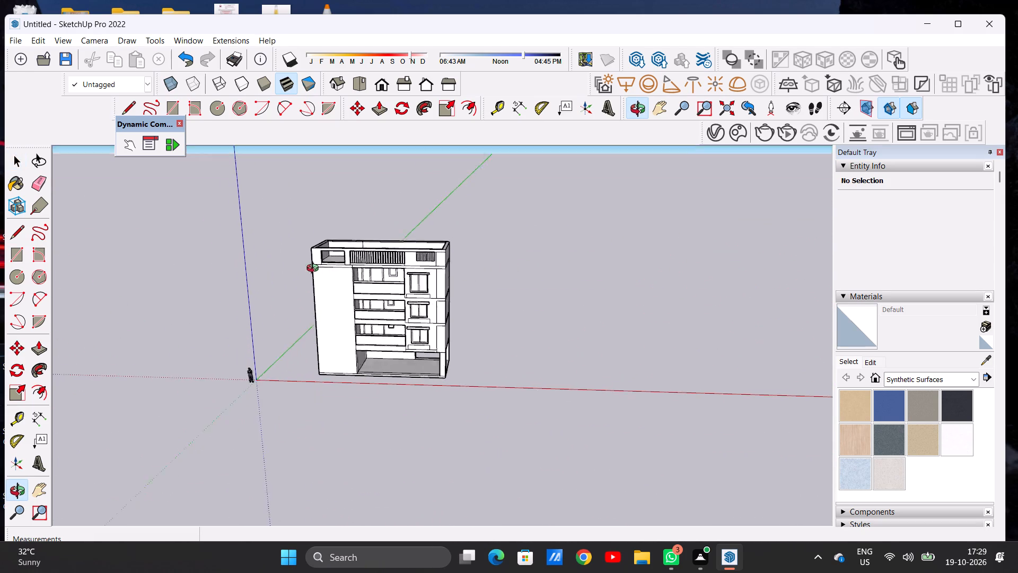
{"action": "middle_click_drag", "start_coordinate": [315, 270], "coordinate": [346, 255]}
{"action": "scroll", "coordinate": [340, 270], "scroll_direction": "up", "scroll_amount": 4}
{"action": "left_click", "coordinate": [383, 83]}
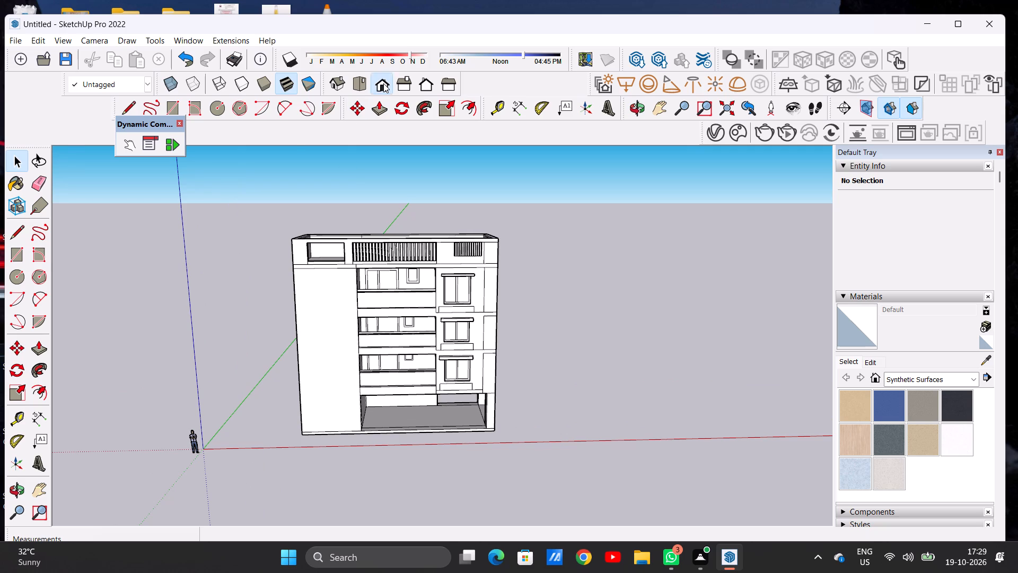
Examine the front facade, including the balconies, window bays and the blank full-height wall beside them.
{"action": "scroll", "coordinate": [524, 246], "scroll_direction": "up", "scroll_amount": 5}
{"action": "middle_click_drag", "start_coordinate": [218, 252], "coordinate": [230, 325]}
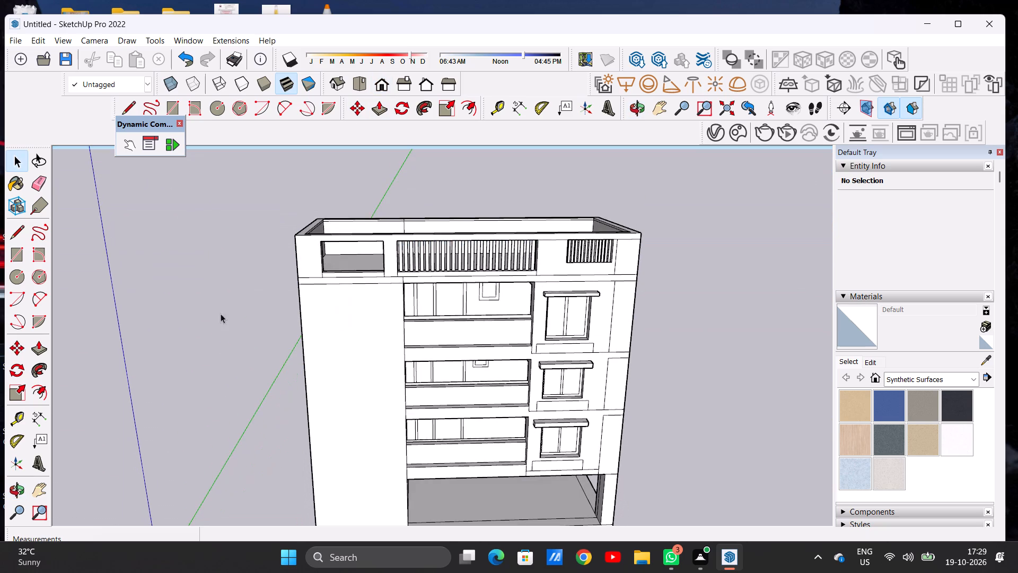
{"action": "scroll", "coordinate": [211, 257], "scroll_direction": "down", "scroll_amount": 7}
{"action": "scroll", "coordinate": [346, 329], "scroll_direction": "up", "scroll_amount": 2}
{"action": "scroll", "coordinate": [357, 305], "scroll_direction": "down", "scroll_amount": 1}
{"action": "scroll", "coordinate": [357, 305], "scroll_direction": "up", "scroll_amount": 5}
{"action": "middle_click_drag", "start_coordinate": [276, 253], "coordinate": [239, 260]}
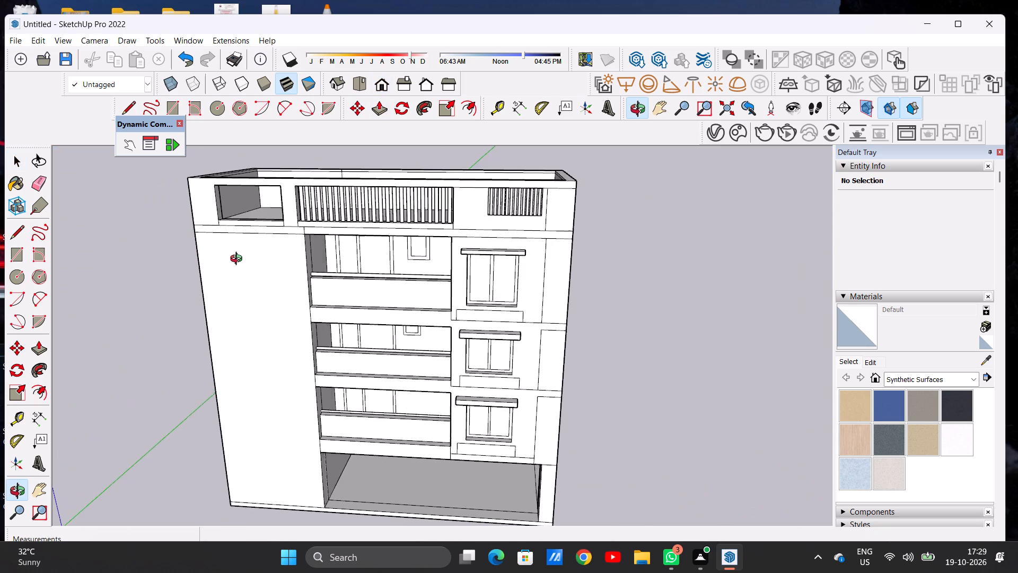
{"action": "middle_click_drag", "start_coordinate": [239, 260], "coordinate": [238, 237]}
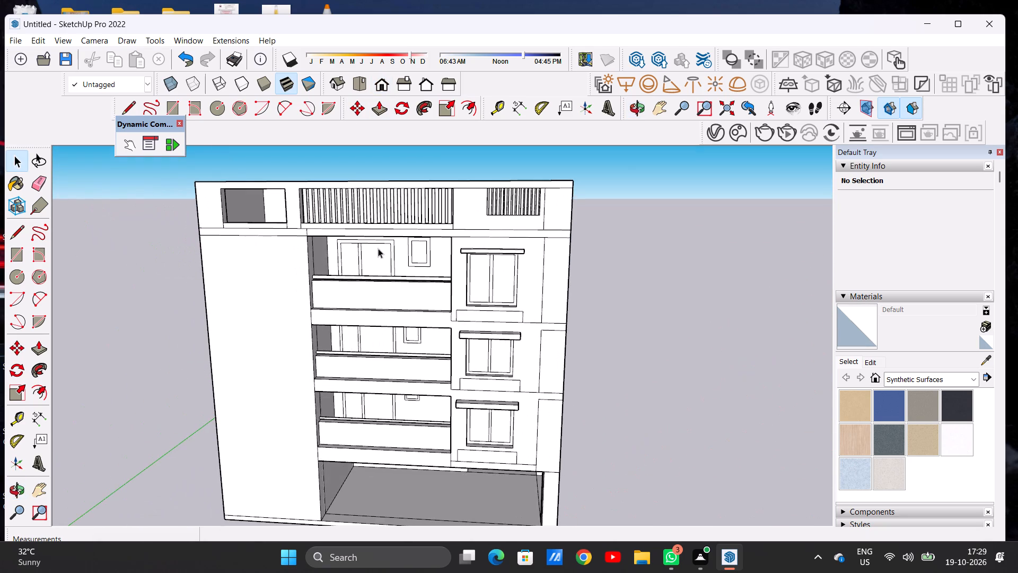
{"action": "scroll", "coordinate": [507, 313], "scroll_direction": "down", "scroll_amount": 8}
{"action": "scroll", "coordinate": [403, 272], "scroll_direction": "up", "scroll_amount": 7}
{"action": "left_click", "coordinate": [374, 81]}
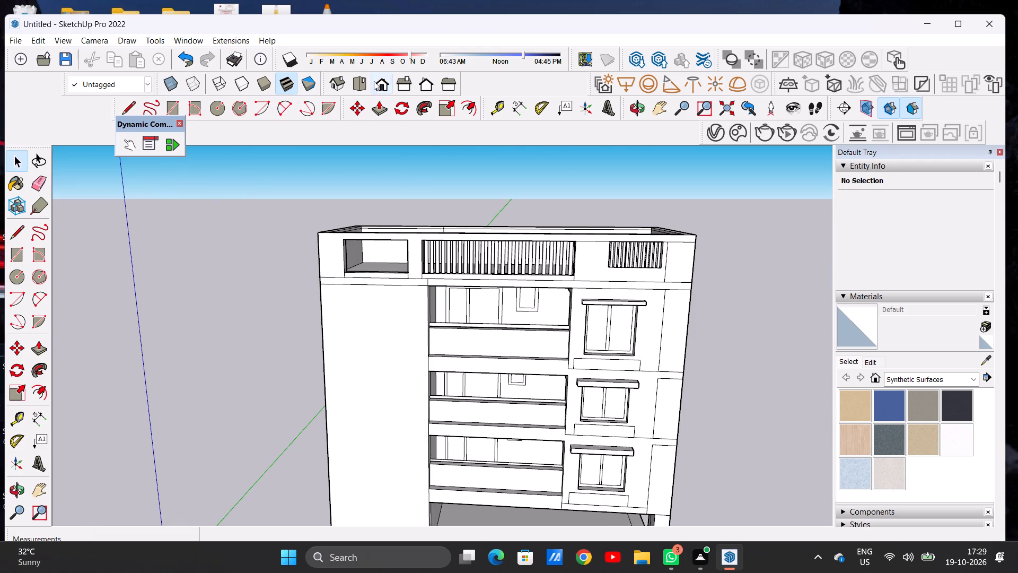
{"action": "scroll", "coordinate": [438, 381], "scroll_direction": "down", "scroll_amount": 6}
{"action": "middle_click_drag", "start_coordinate": [406, 304], "coordinate": [412, 370]}
{"action": "middle_click_drag", "start_coordinate": [411, 375], "coordinate": [415, 360]}
{"action": "scroll", "coordinate": [392, 398], "scroll_direction": "up", "scroll_amount": 3}
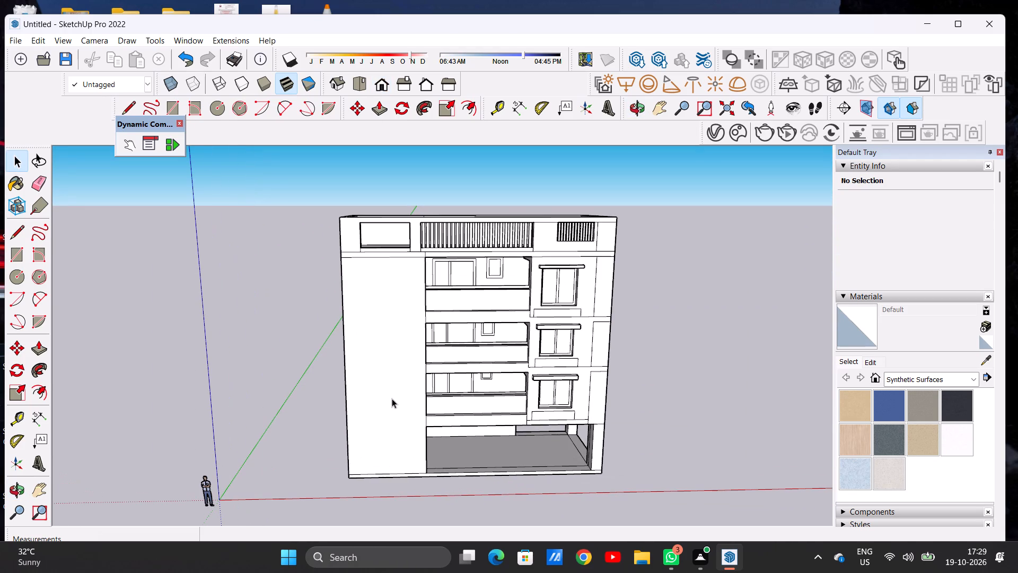
{"action": "scroll", "coordinate": [405, 408], "scroll_direction": "down", "scroll_amount": 2}
{"action": "middle_click_drag", "start_coordinate": [408, 411], "coordinate": [411, 403]}
{"action": "scroll", "coordinate": [405, 419], "scroll_direction": "up", "scroll_amount": 3}
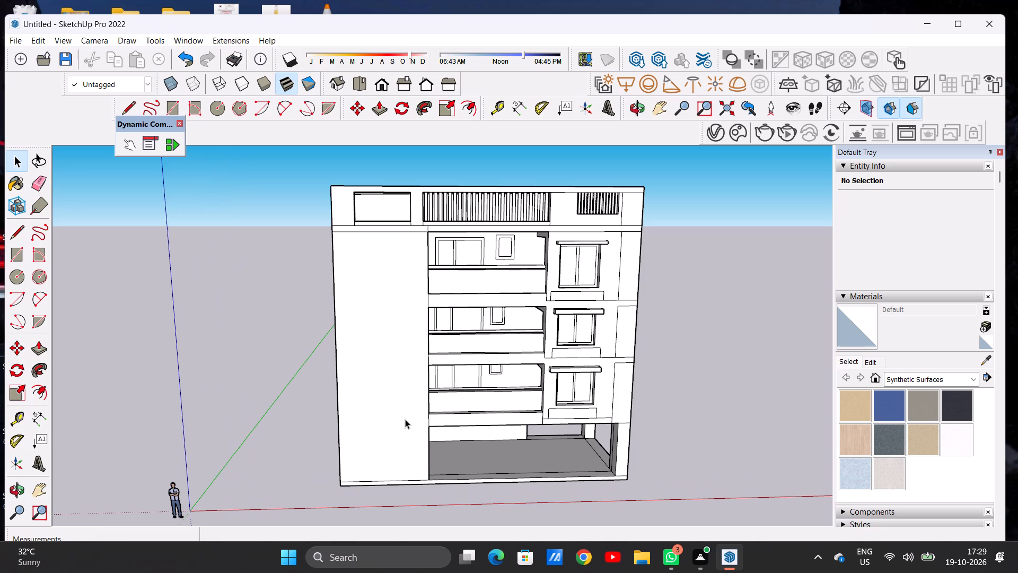
Erase the horizontal plinth line across the base of the blank full-height wall beside the balconies.
{"action": "key", "text": "l"}
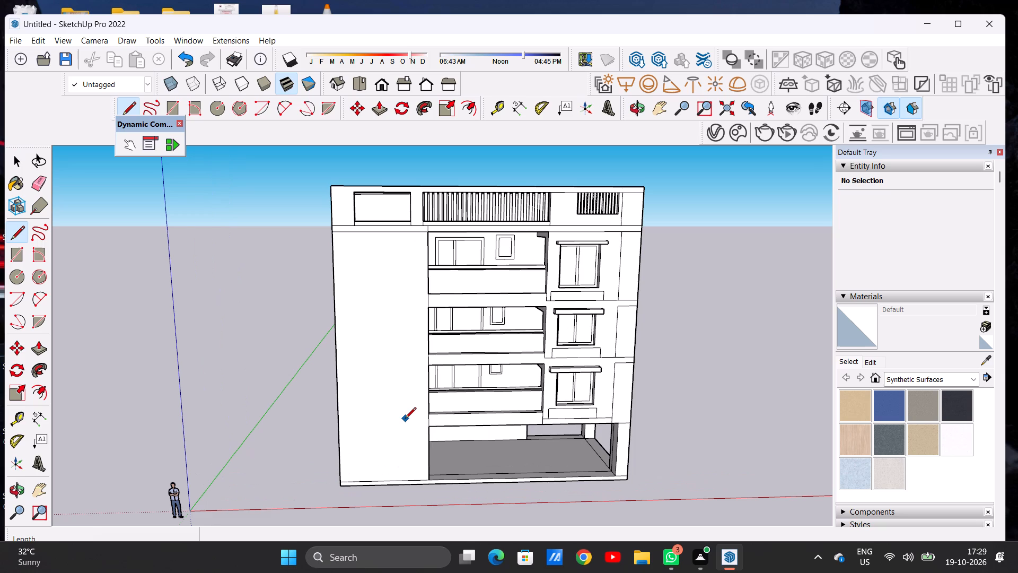
{"action": "scroll", "coordinate": [423, 505], "scroll_direction": "up", "scroll_amount": 5}
{"action": "scroll", "coordinate": [427, 474], "scroll_direction": "down", "scroll_amount": 1}
{"action": "scroll", "coordinate": [427, 474], "scroll_direction": "up", "scroll_amount": 1}
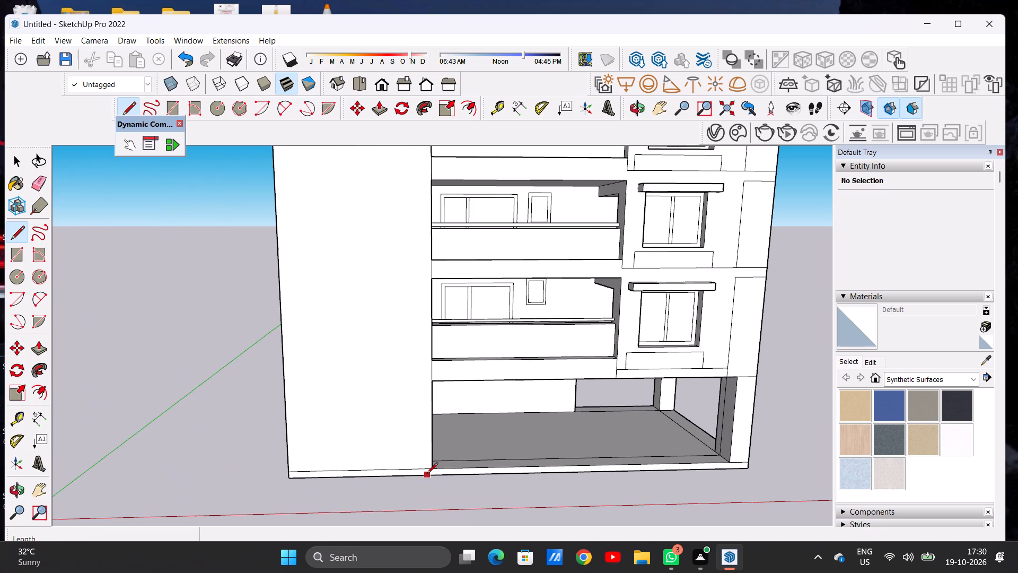
{"action": "key", "text": "space"}
{"action": "type", "text": "E"}
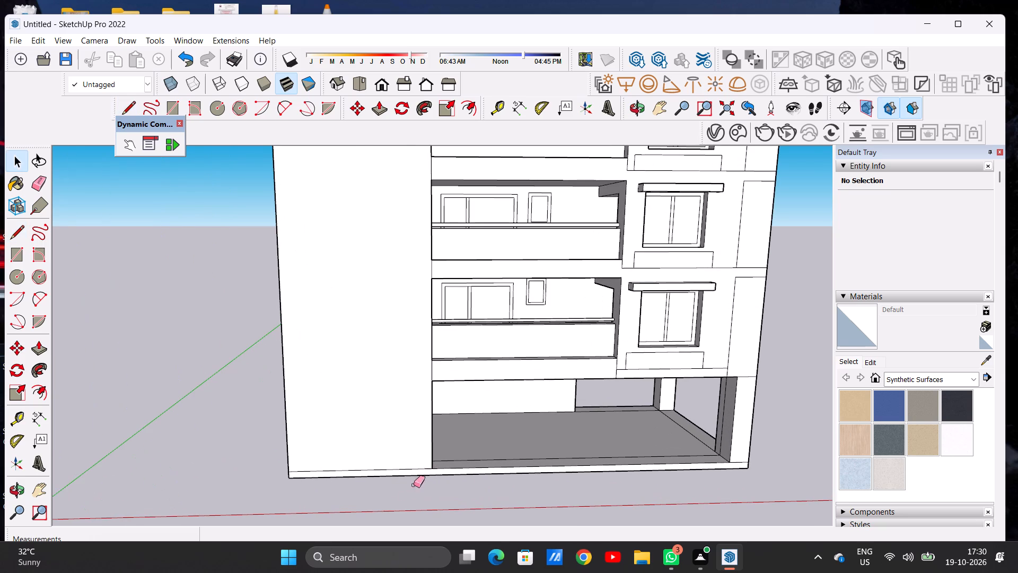
{"action": "scroll", "coordinate": [408, 485], "scroll_direction": "up", "scroll_amount": 6}
{"action": "left_click", "coordinate": [412, 461]}
{"action": "left_click_drag", "start_coordinate": [412, 453], "coordinate": [414, 456]}
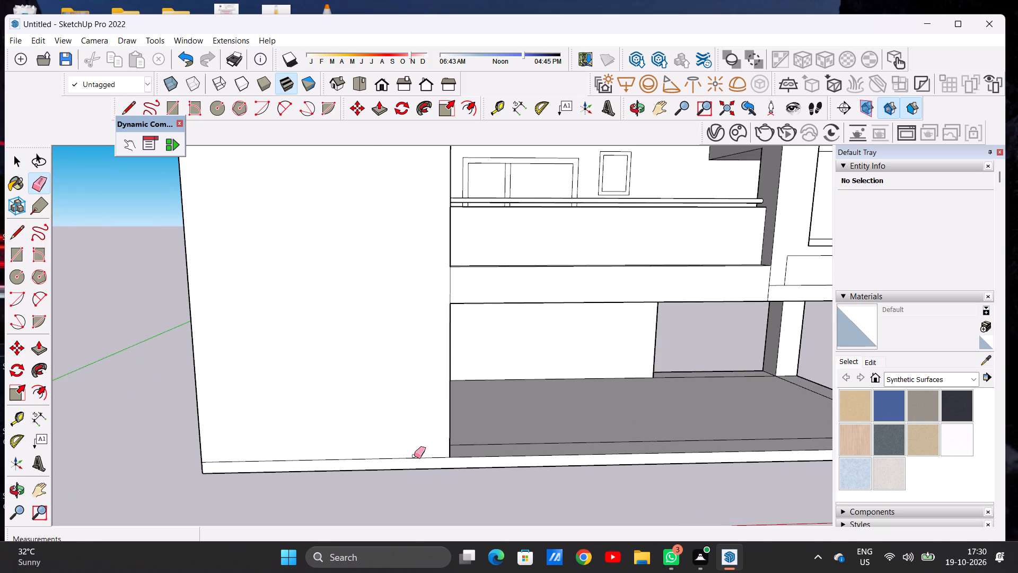
{"action": "left_click_drag", "start_coordinate": [414, 456], "coordinate": [417, 460]}
{"action": "key", "text": "space"}
Draw a vertical line 44' 4" long on the blank wall, near its balcony-side edge, from the base to the line below the parapet.
{"action": "type", "text": "L"}
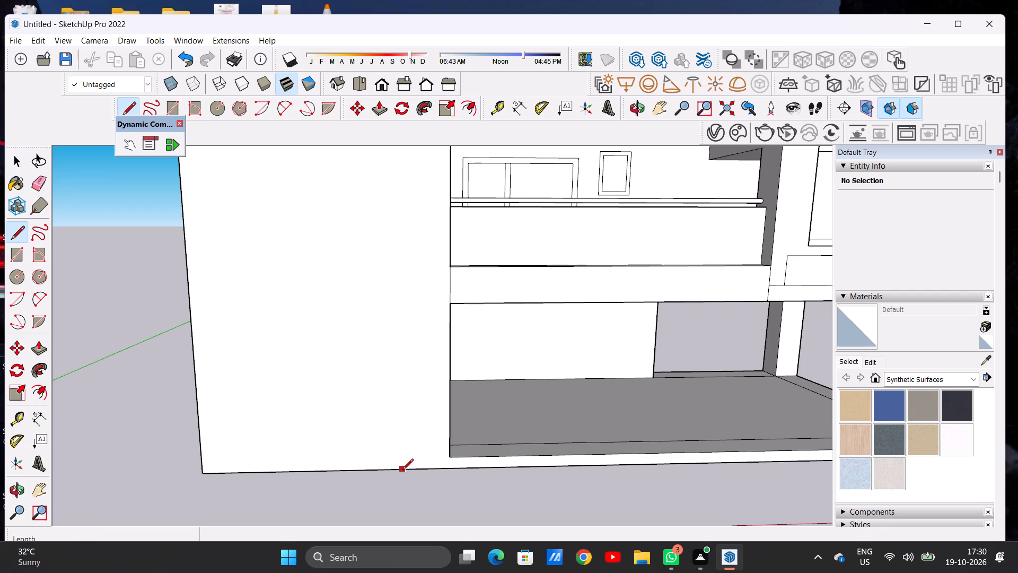
{"action": "left_click", "coordinate": [402, 471]}
{"action": "scroll", "coordinate": [420, 379], "scroll_direction": "down", "scroll_amount": 16}
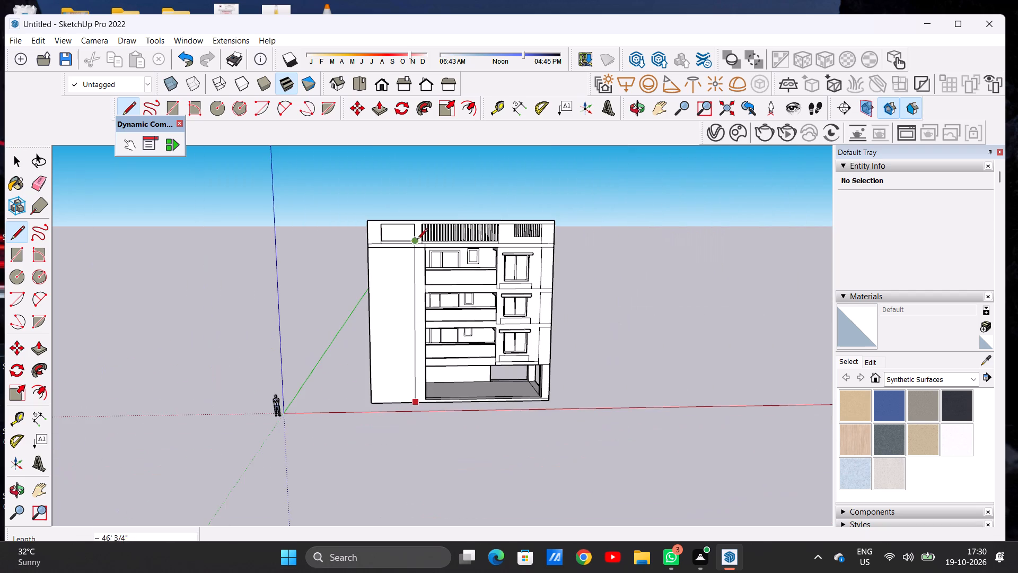
{"action": "scroll", "coordinate": [410, 255], "scroll_direction": "up", "scroll_amount": 9}
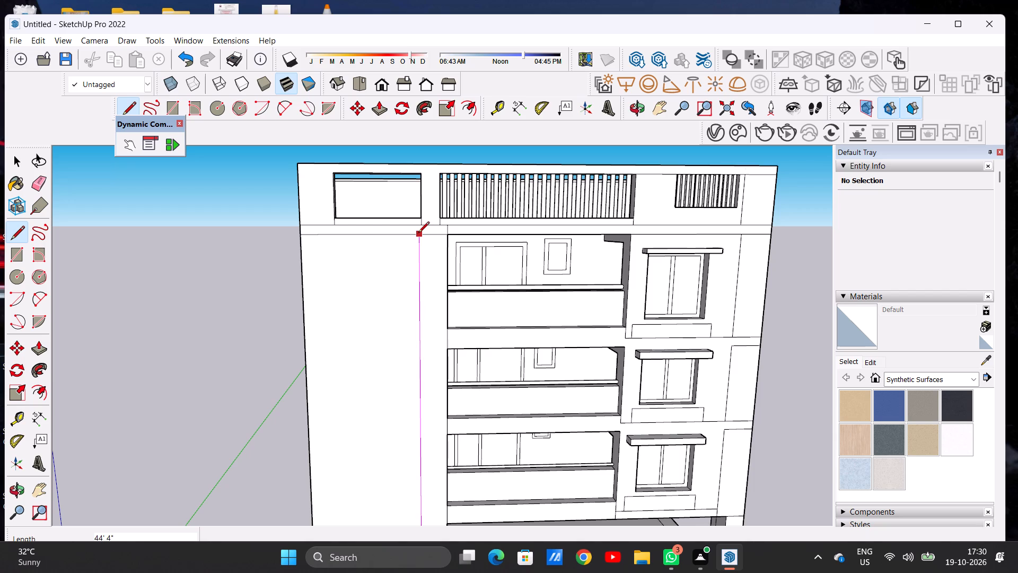
{"action": "left_click", "coordinate": [418, 233]}
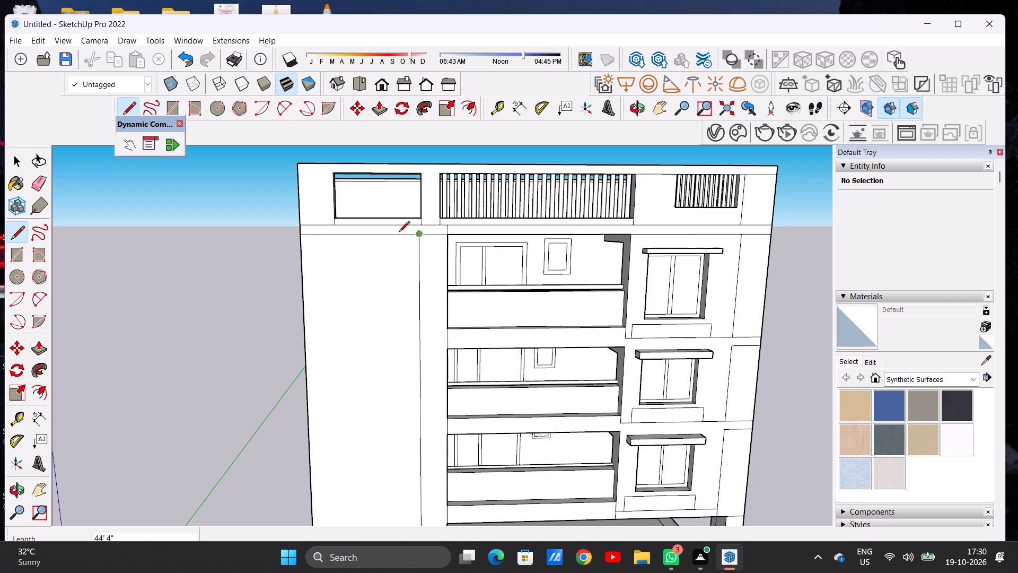
Draw a second vertical line 44' 4" long near the blank wall's outer edge, from the line below the parapet to the base.
{"action": "left_click", "coordinate": [324, 235]}
{"action": "scroll", "coordinate": [359, 302], "scroll_direction": "down", "scroll_amount": 16}
{"action": "scroll", "coordinate": [348, 363], "scroll_direction": "up", "scroll_amount": 8}
{"action": "scroll", "coordinate": [348, 361], "scroll_direction": "down", "scroll_amount": 1}
{"action": "scroll", "coordinate": [348, 361], "scroll_direction": "up", "scroll_amount": 7}
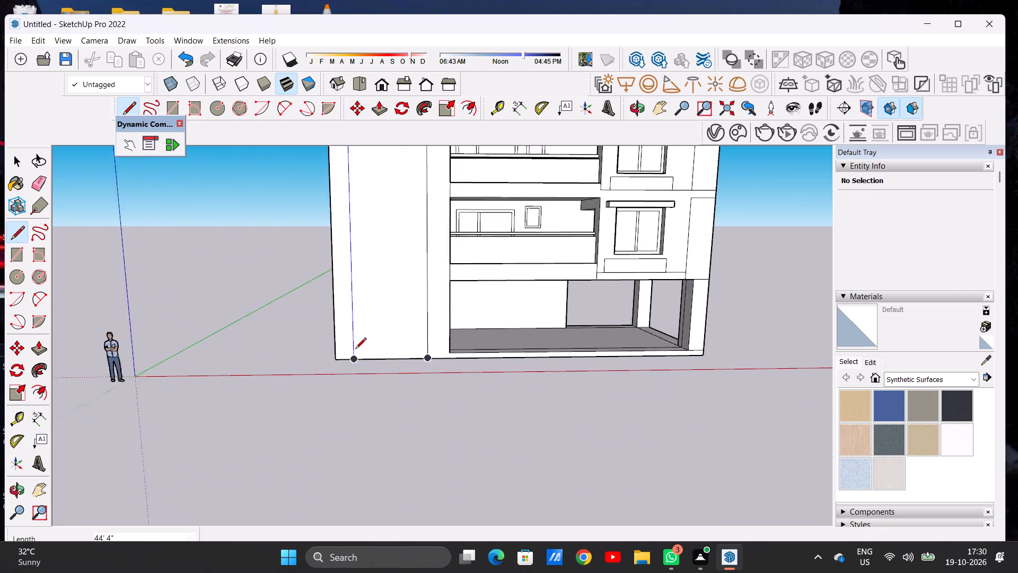
{"action": "scroll", "coordinate": [355, 350], "scroll_direction": "up", "scroll_amount": 5}
{"action": "left_click", "coordinate": [350, 367]}
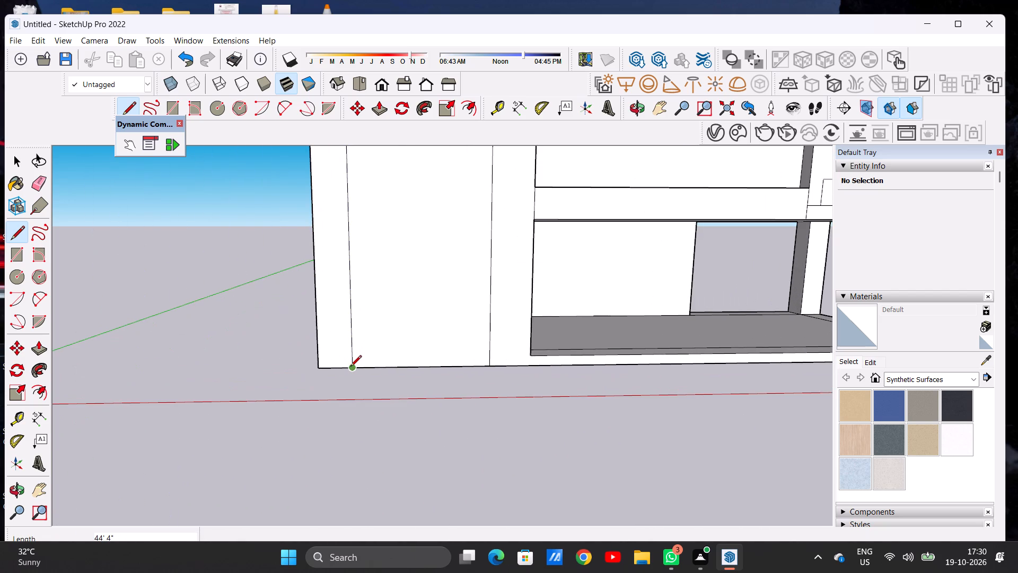
{"action": "key", "text": "space"}
{"action": "scroll", "coordinate": [352, 374], "scroll_direction": "down", "scroll_amount": 17}
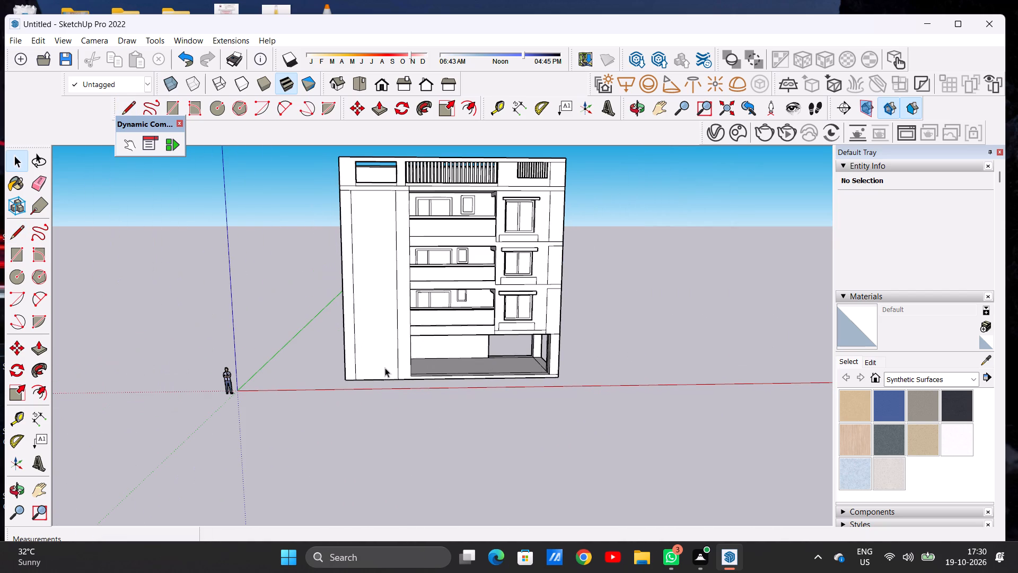
Move the balcony-side vertical line on the blank wall about 6 7/16" toward the balconies along the base edge.
{"action": "scroll", "coordinate": [405, 379], "scroll_direction": "up", "scroll_amount": 9}
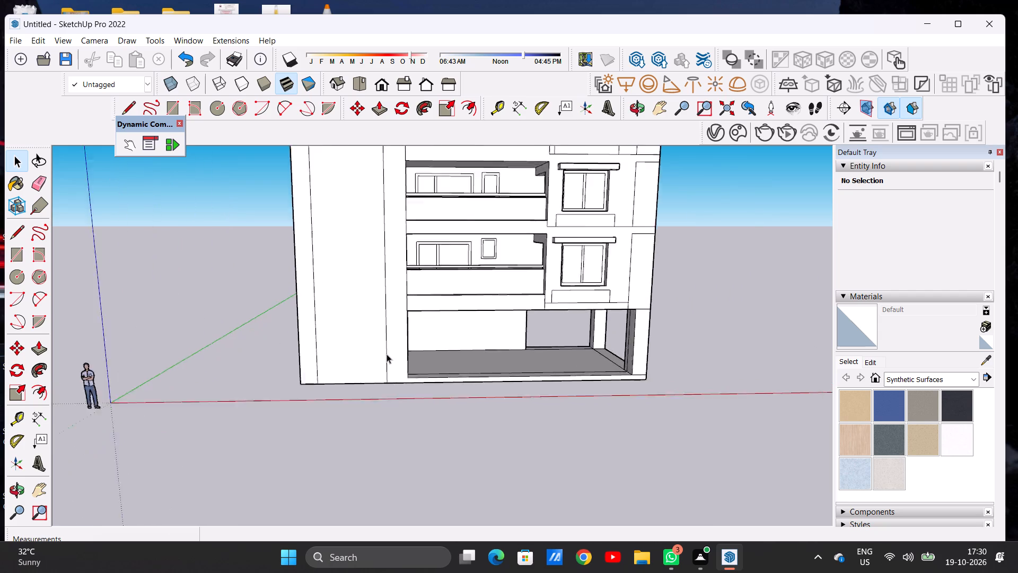
{"action": "scroll", "coordinate": [387, 354], "scroll_direction": "up", "scroll_amount": 2}
{"action": "left_click", "coordinate": [387, 354]}
{"action": "key", "text": "m"}
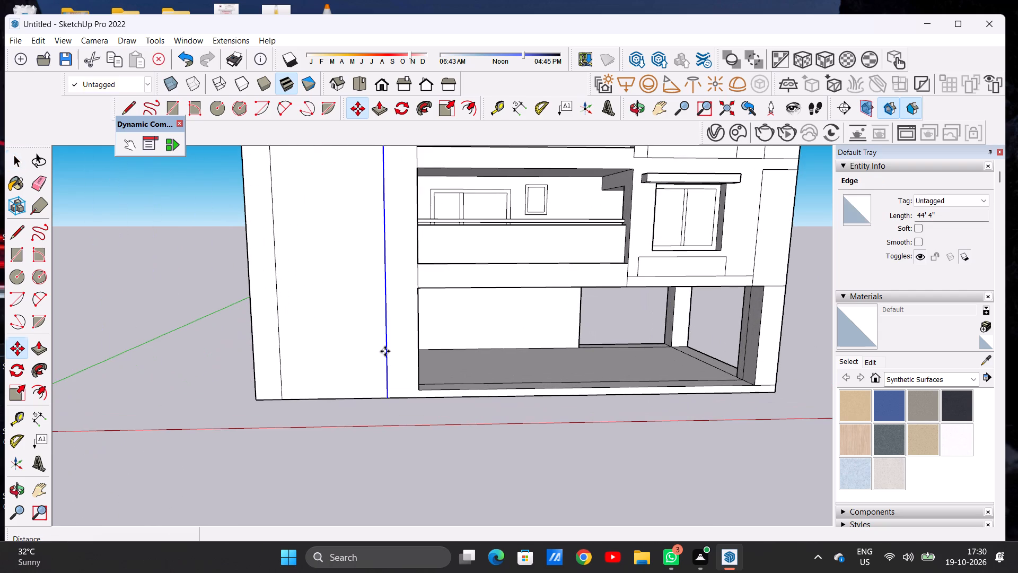
{"action": "left_click", "coordinate": [387, 397]}
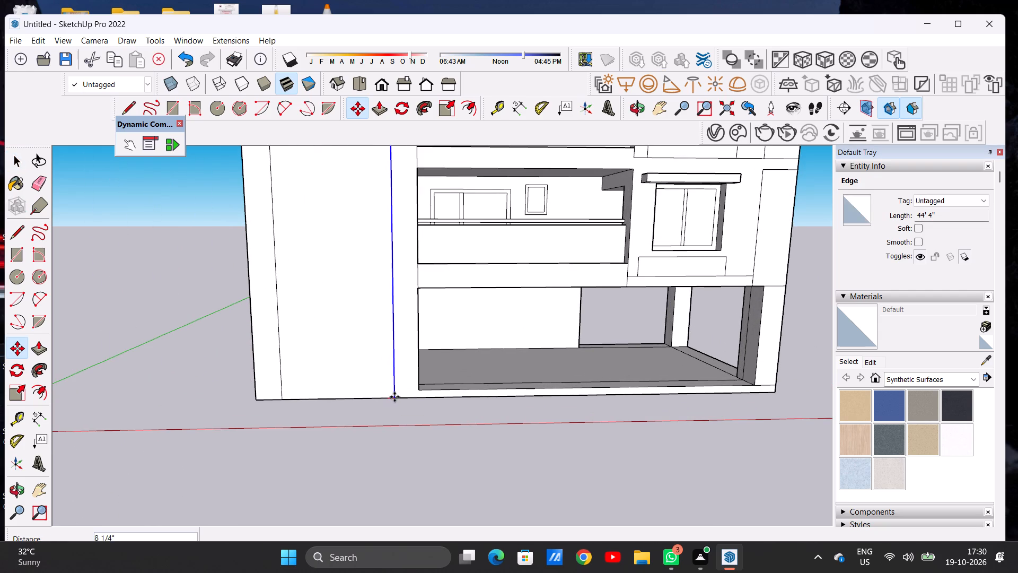
{"action": "left_click", "coordinate": [393, 397]}
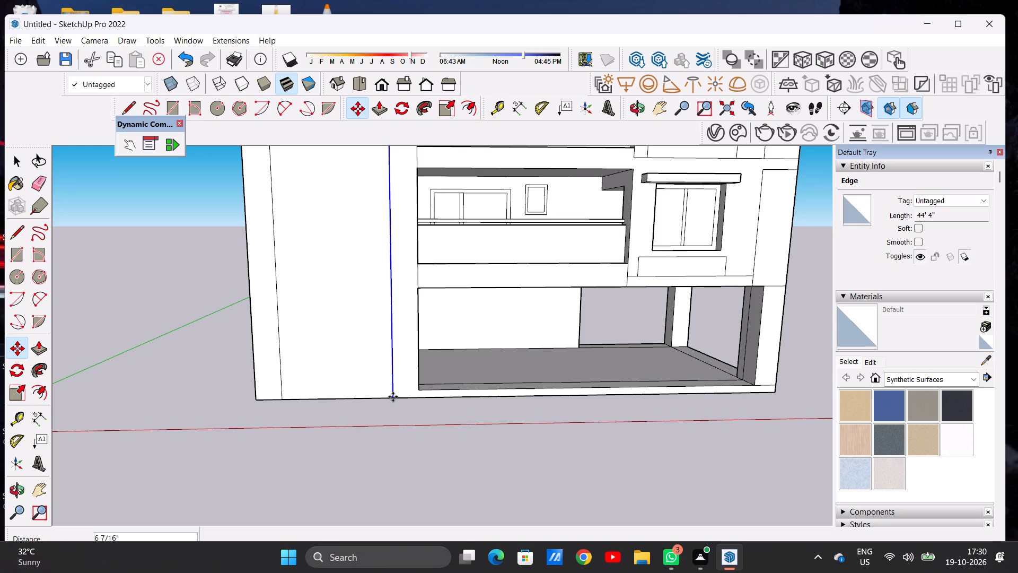
{"action": "key", "text": "space"}
{"action": "left_click", "coordinate": [414, 484]}
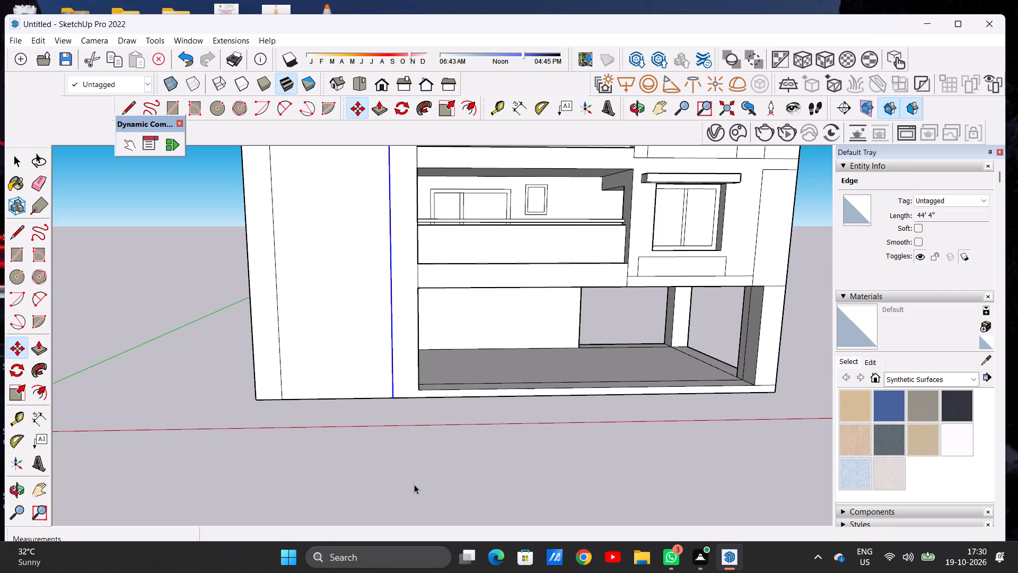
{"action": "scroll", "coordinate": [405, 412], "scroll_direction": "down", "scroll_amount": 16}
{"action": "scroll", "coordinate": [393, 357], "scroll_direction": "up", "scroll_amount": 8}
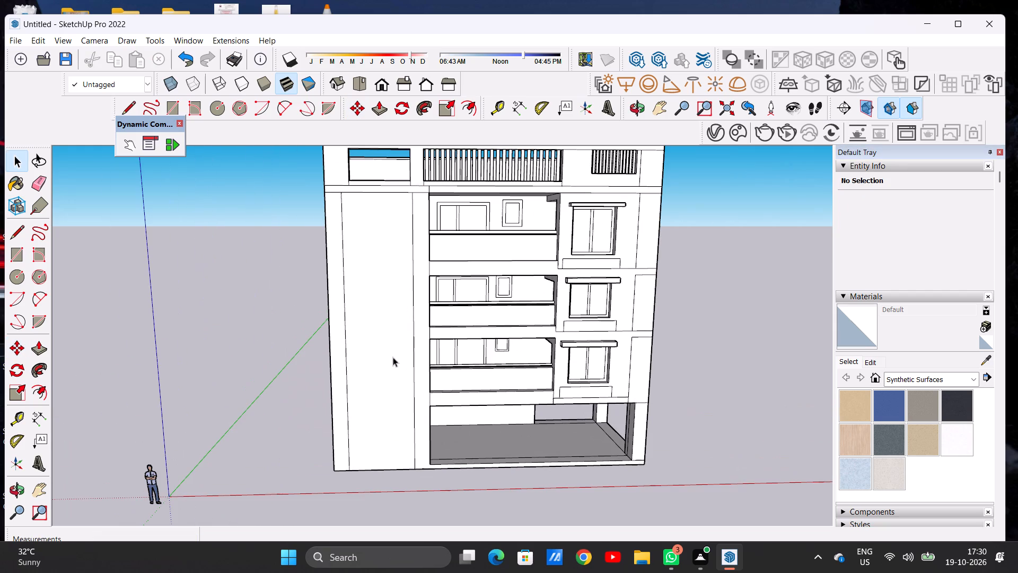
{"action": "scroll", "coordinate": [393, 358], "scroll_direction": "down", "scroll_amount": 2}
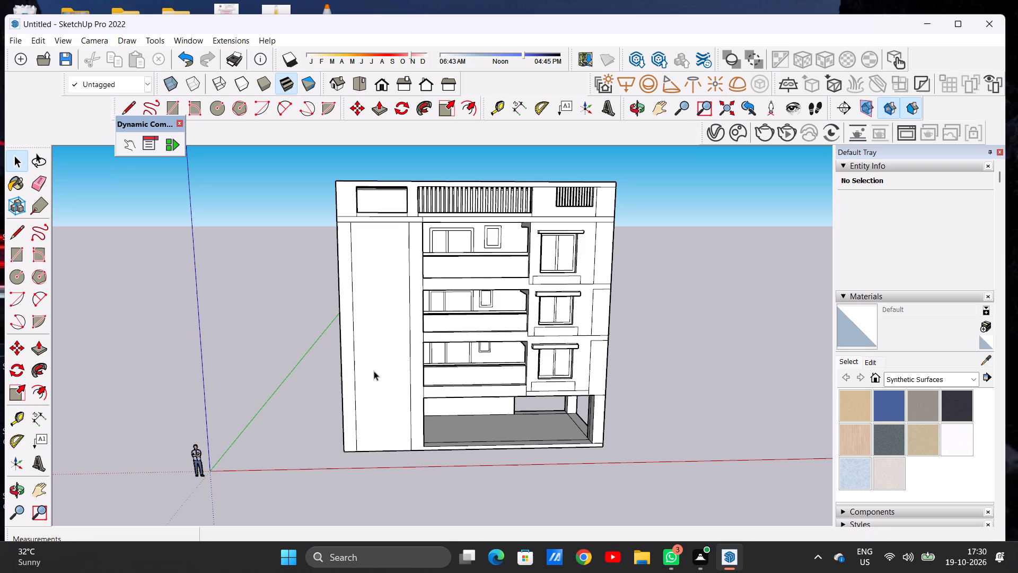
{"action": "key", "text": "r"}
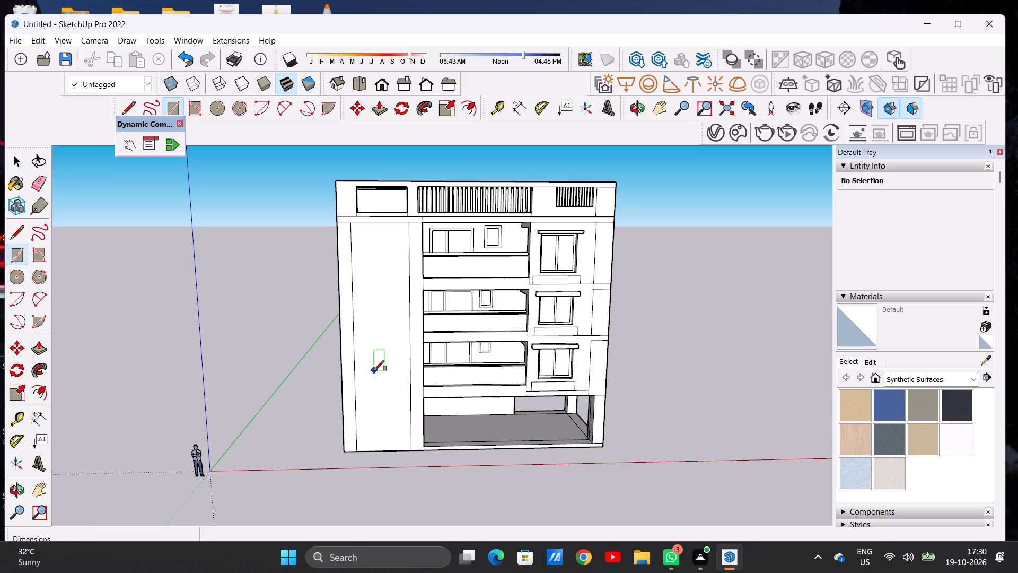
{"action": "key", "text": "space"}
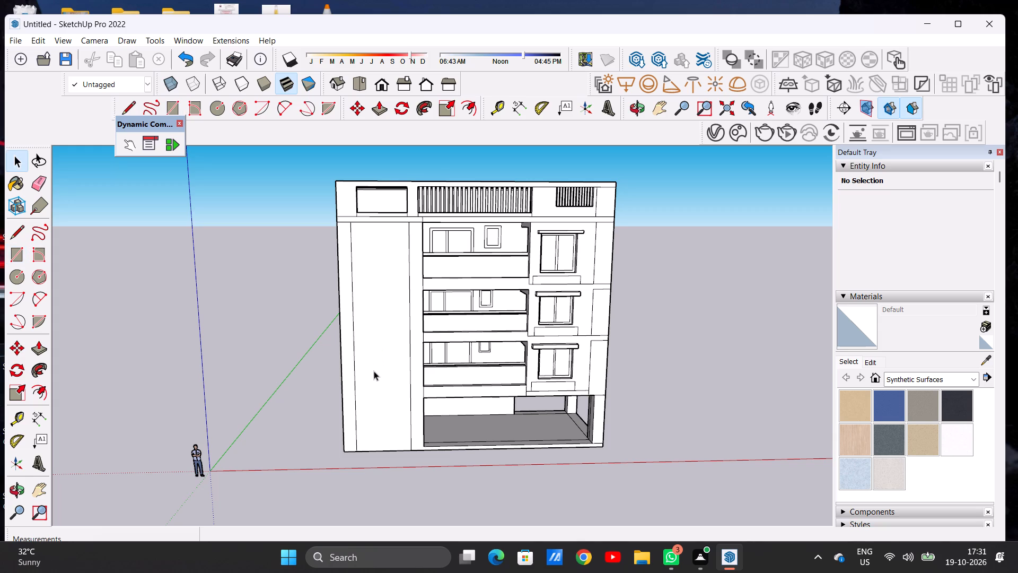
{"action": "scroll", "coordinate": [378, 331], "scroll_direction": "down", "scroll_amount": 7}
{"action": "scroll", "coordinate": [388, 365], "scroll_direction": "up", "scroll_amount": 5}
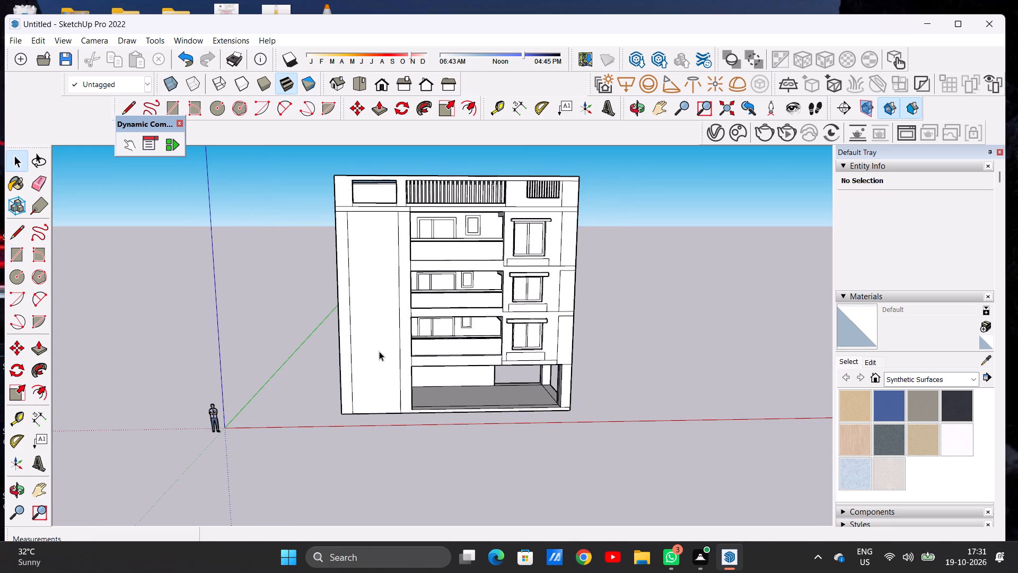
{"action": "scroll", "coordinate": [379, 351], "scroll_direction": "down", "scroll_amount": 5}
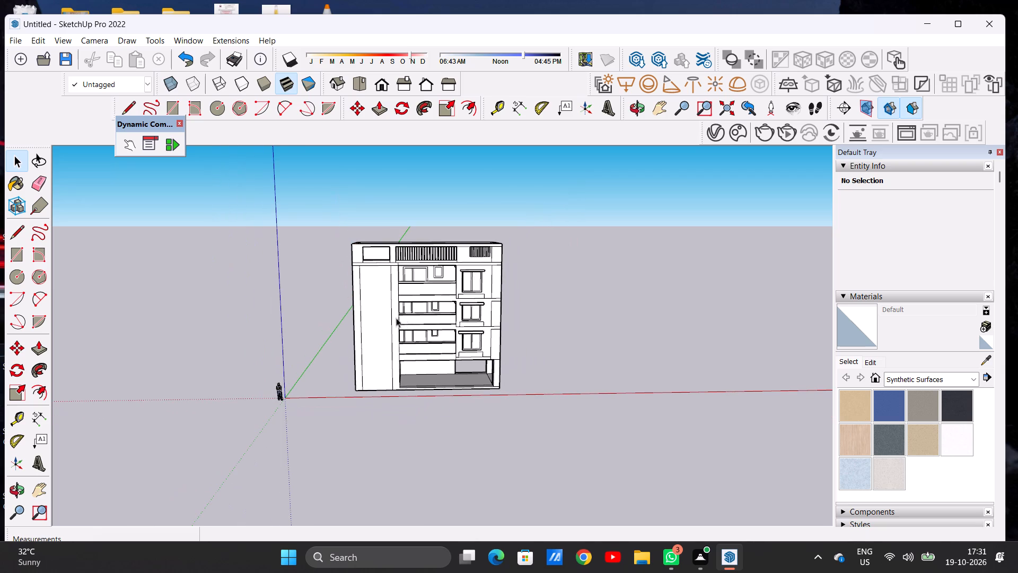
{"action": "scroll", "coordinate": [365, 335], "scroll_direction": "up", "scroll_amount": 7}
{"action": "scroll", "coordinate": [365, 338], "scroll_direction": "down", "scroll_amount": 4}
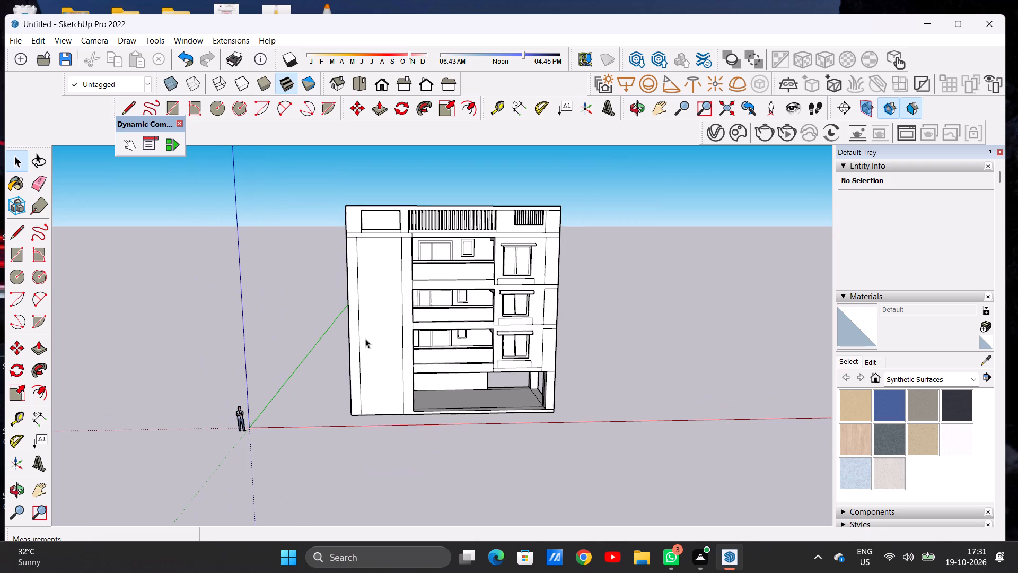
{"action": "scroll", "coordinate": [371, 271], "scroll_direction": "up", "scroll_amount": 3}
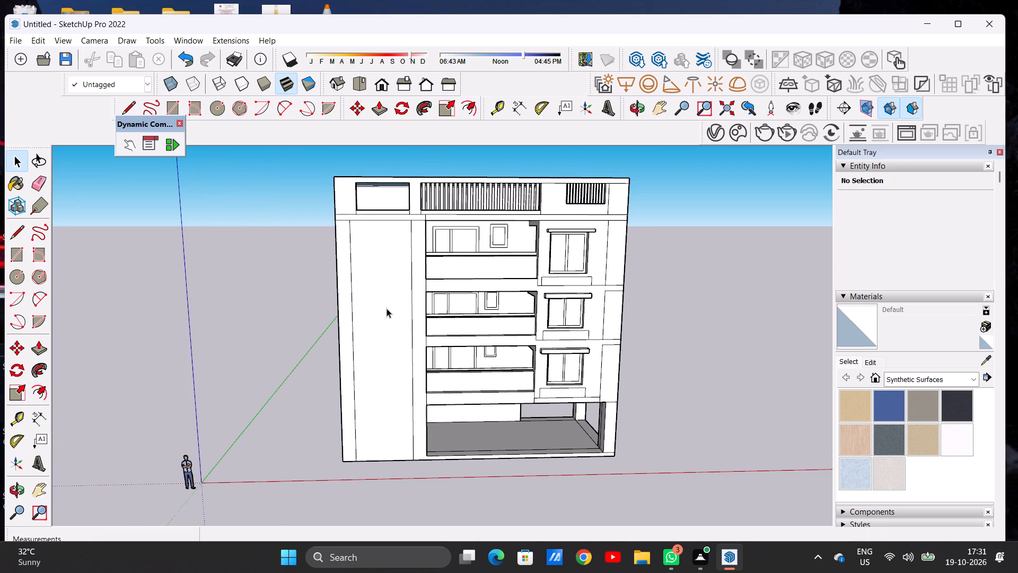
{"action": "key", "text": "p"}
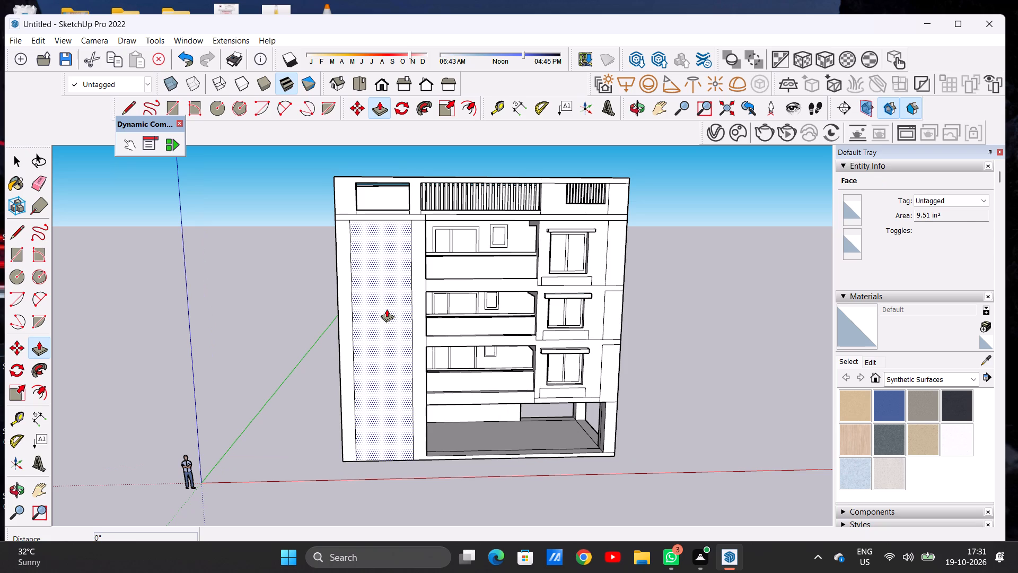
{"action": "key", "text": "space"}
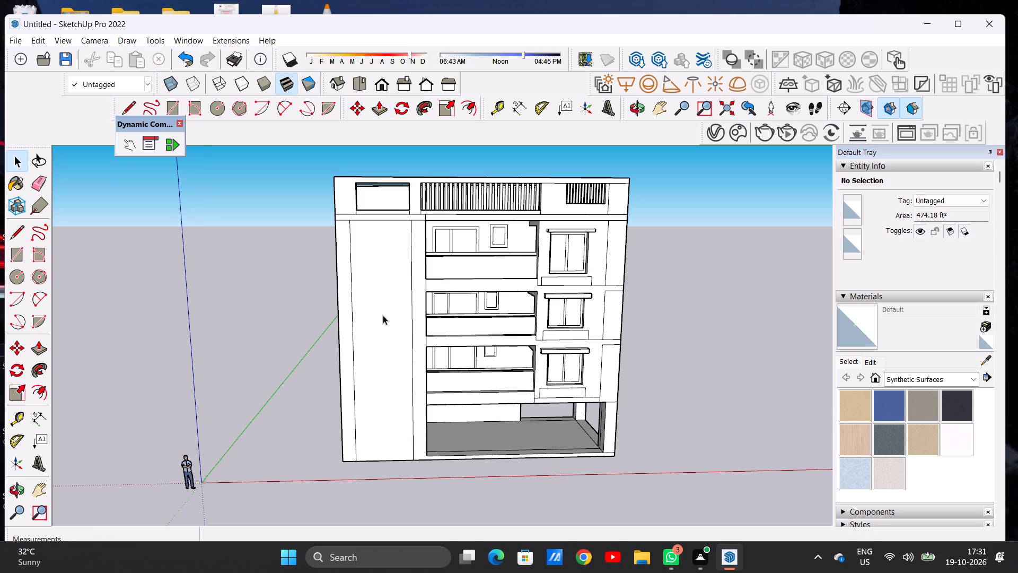
Draw two closely spaced horizontal lines about 10' 8" long across the vertical panel, near the top-floor slab level.
{"action": "key", "text": "l"}
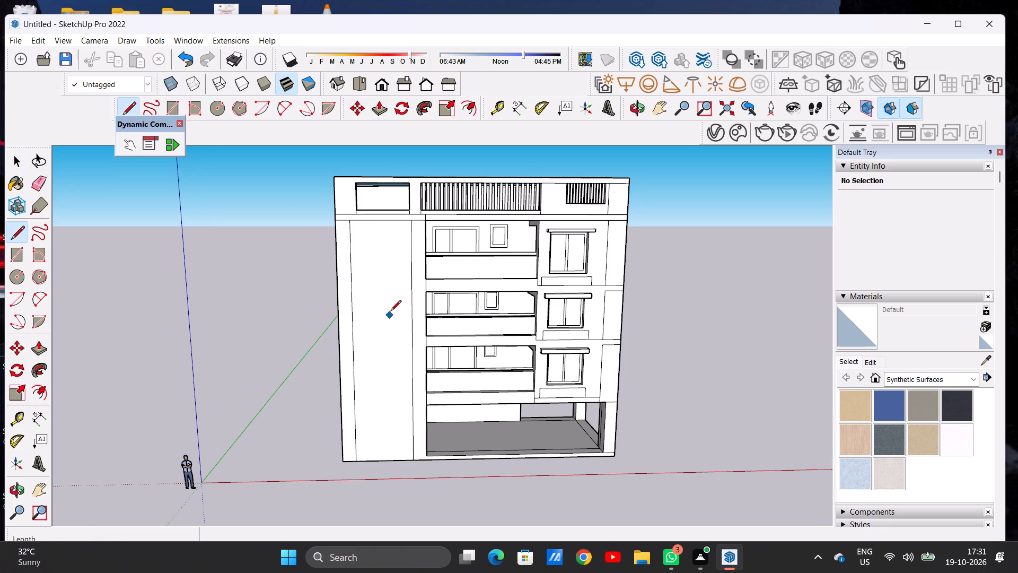
{"action": "left_click", "coordinate": [414, 283]}
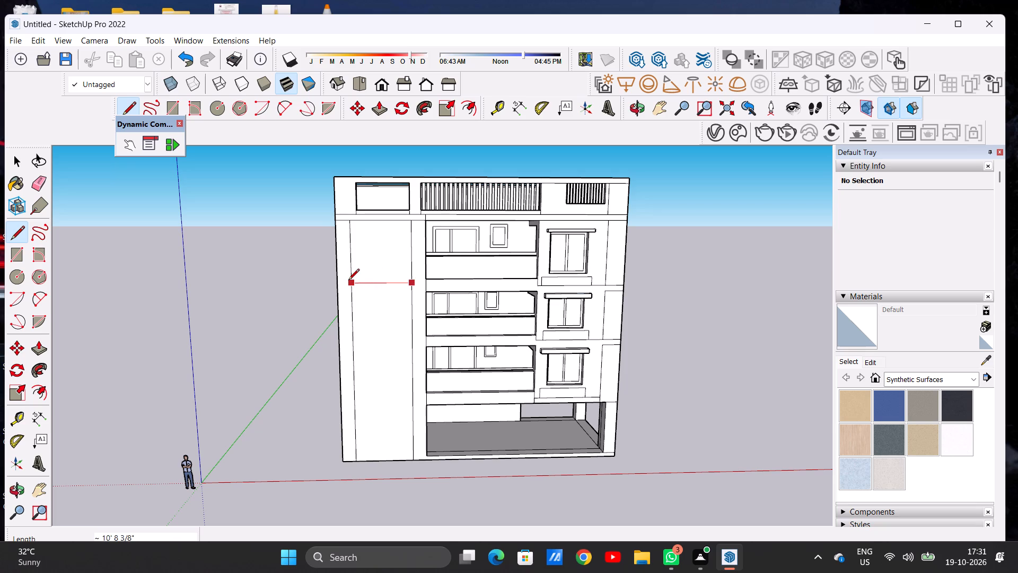
{"action": "left_click", "coordinate": [348, 281]}
{"action": "scroll", "coordinate": [357, 308], "scroll_direction": "up", "scroll_amount": 2}
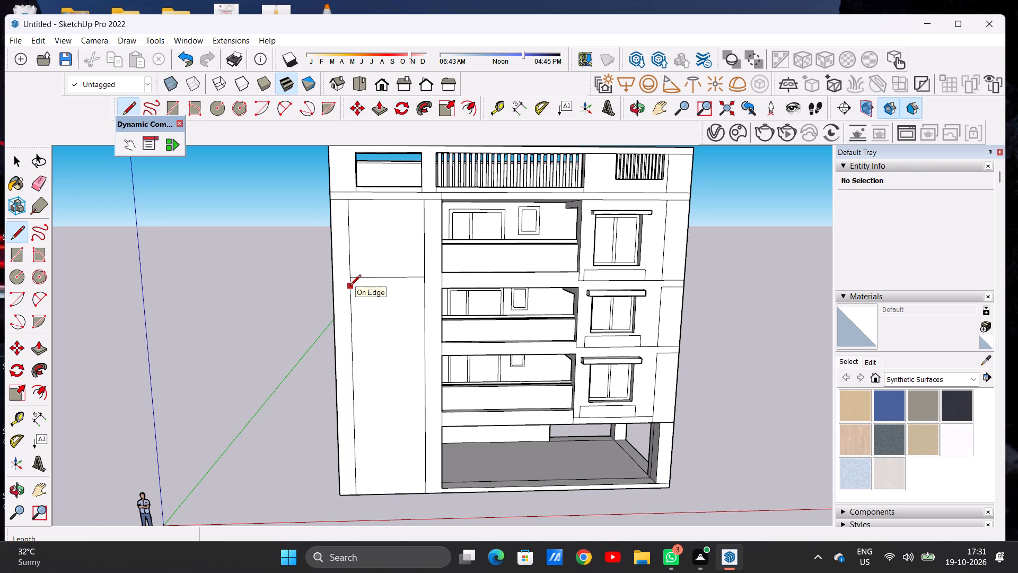
{"action": "left_click", "coordinate": [350, 286]}
{"action": "left_click", "coordinate": [424, 291]}
{"action": "key", "text": "space"}
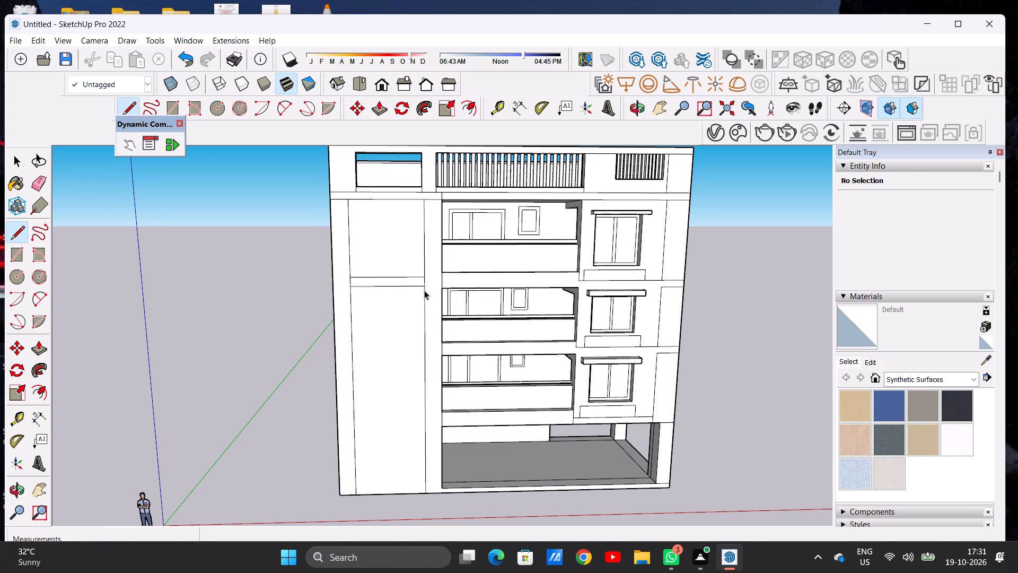
Push the top-floor section of the vertical panel, above the two horizontal lines, into the wall as a recess.
{"action": "scroll", "coordinate": [392, 225], "scroll_direction": "up", "scroll_amount": 1}
{"action": "key", "text": "p"}
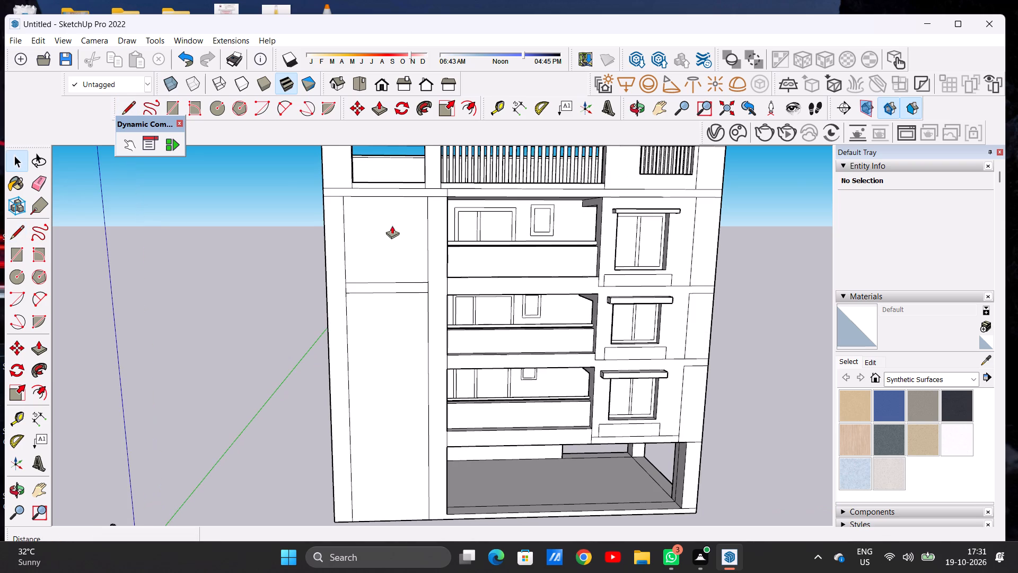
{"action": "scroll", "coordinate": [392, 225], "scroll_direction": "up", "scroll_amount": 4}
{"action": "left_click", "coordinate": [389, 237]}
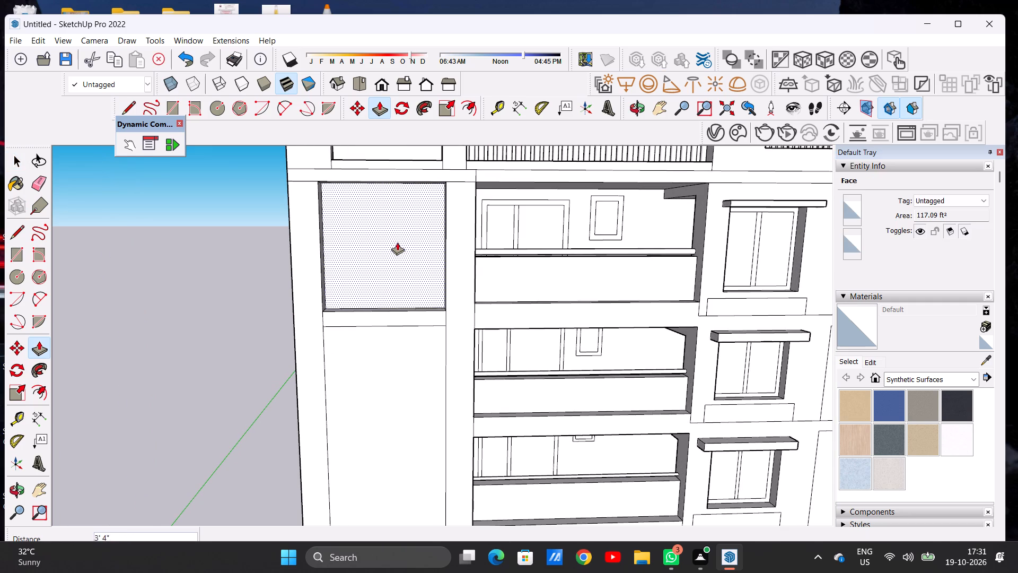
{"action": "left_click", "coordinate": [400, 242]}
{"action": "key", "text": "space"}
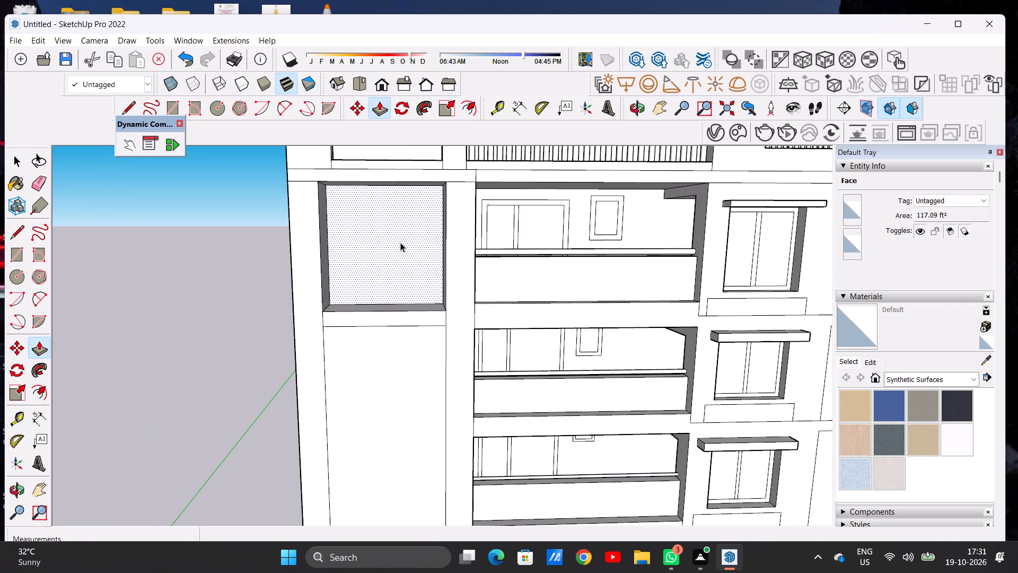
Pull the back face of the top-floor recess outward about 3' 8" to make the recess shallower.
{"action": "scroll", "coordinate": [196, 264], "scroll_direction": "down", "scroll_amount": 18}
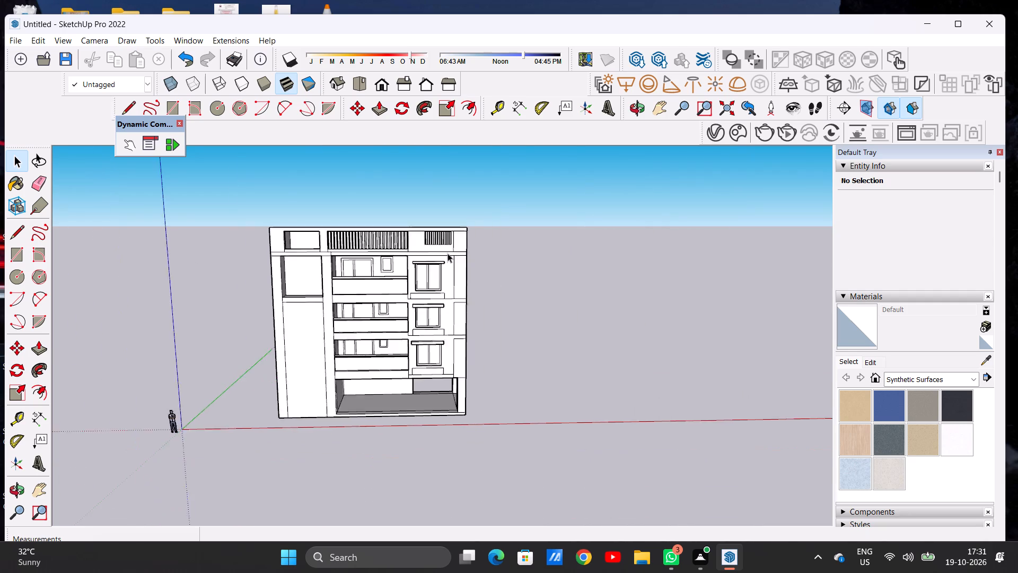
{"action": "scroll", "coordinate": [447, 253], "scroll_direction": "down", "scroll_amount": 2}
{"action": "scroll", "coordinate": [367, 308], "scroll_direction": "up", "scroll_amount": 8}
{"action": "middle_click_drag", "start_coordinate": [354, 259], "coordinate": [216, 379]}
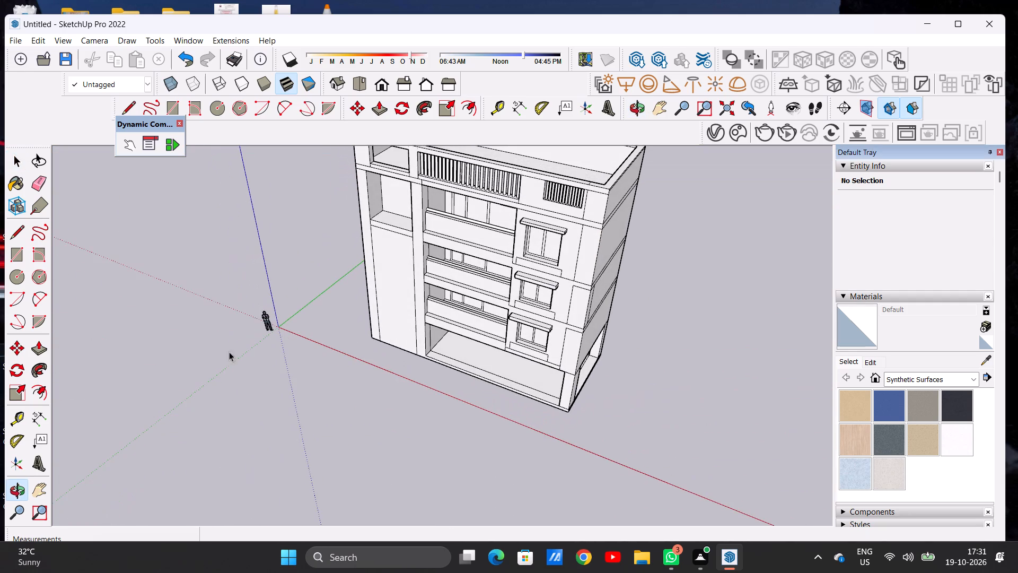
{"action": "scroll", "coordinate": [379, 215], "scroll_direction": "up", "scroll_amount": 7}
{"action": "key", "text": "p"}
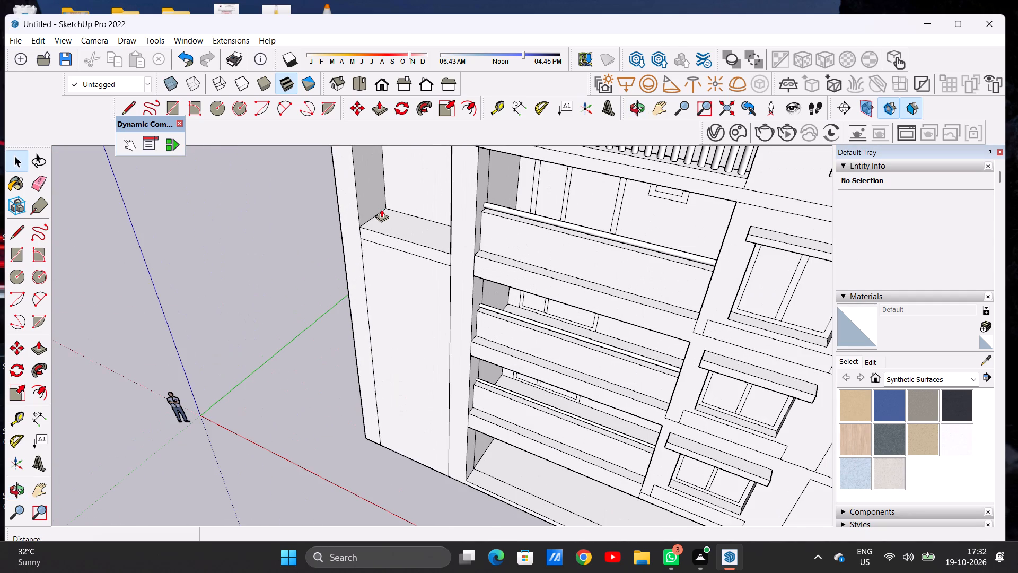
{"action": "left_click", "coordinate": [399, 187]}
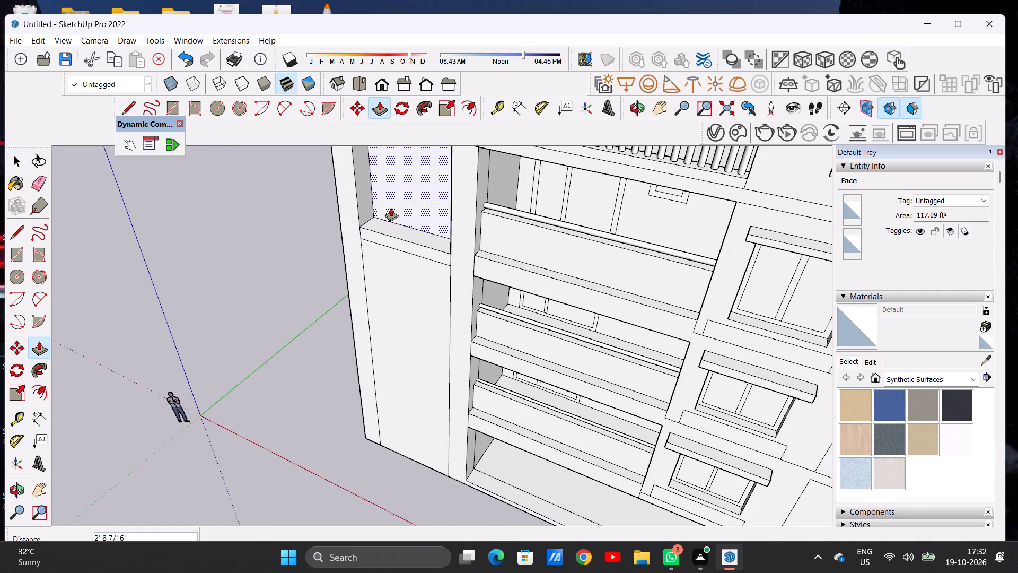
{"action": "left_click", "coordinate": [390, 216]}
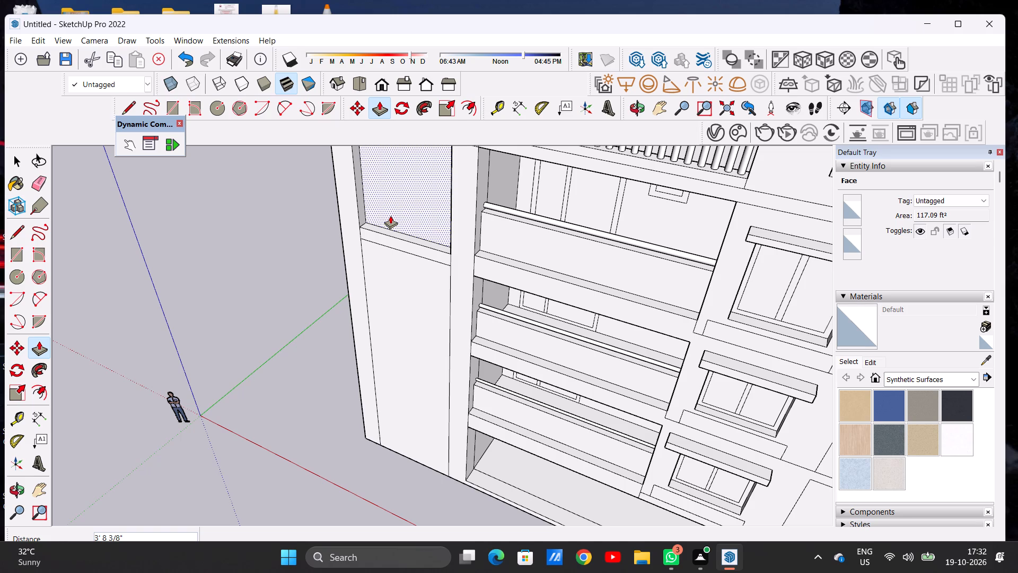
{"action": "key", "text": "space"}
Examine the recessed top-floor panel and the whole facade by orbiting, finishing in the standard front view.
{"action": "scroll", "coordinate": [375, 300], "scroll_direction": "down", "scroll_amount": 9}
{"action": "middle_click_drag", "start_coordinate": [380, 374], "coordinate": [585, 249]}
{"action": "middle_click_drag", "start_coordinate": [361, 413], "coordinate": [309, 388]}
{"action": "scroll", "coordinate": [363, 397], "scroll_direction": "down", "scroll_amount": 3}
{"action": "scroll", "coordinate": [371, 420], "scroll_direction": "up", "scroll_amount": 6}
{"action": "middle_click_drag", "start_coordinate": [331, 419], "coordinate": [329, 425]}
{"action": "left_click", "coordinate": [383, 91]}
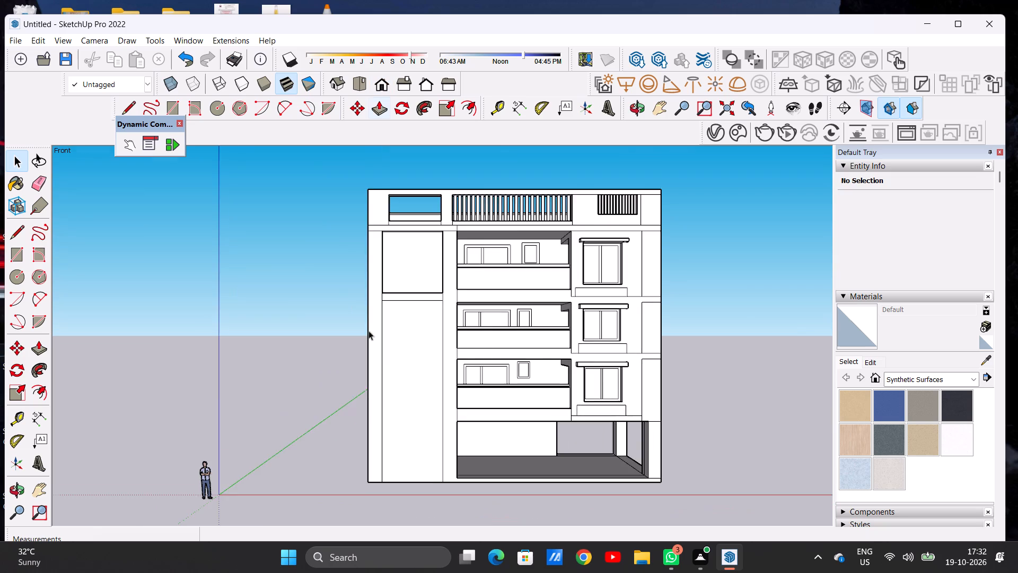
{"action": "scroll", "coordinate": [396, 377], "scroll_direction": "down", "scroll_amount": 3}
{"action": "scroll", "coordinate": [390, 410], "scroll_direction": "up", "scroll_amount": 4}
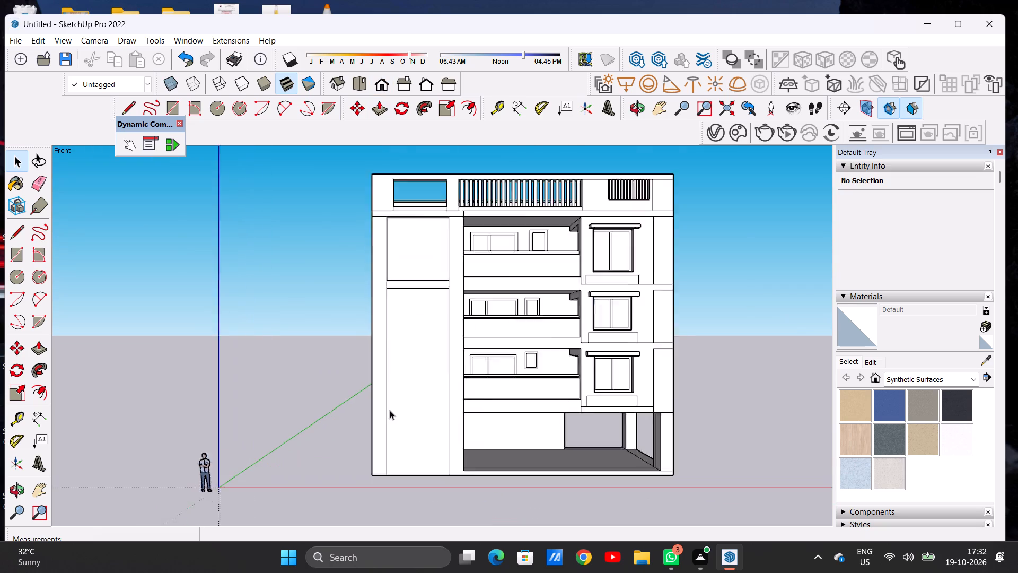
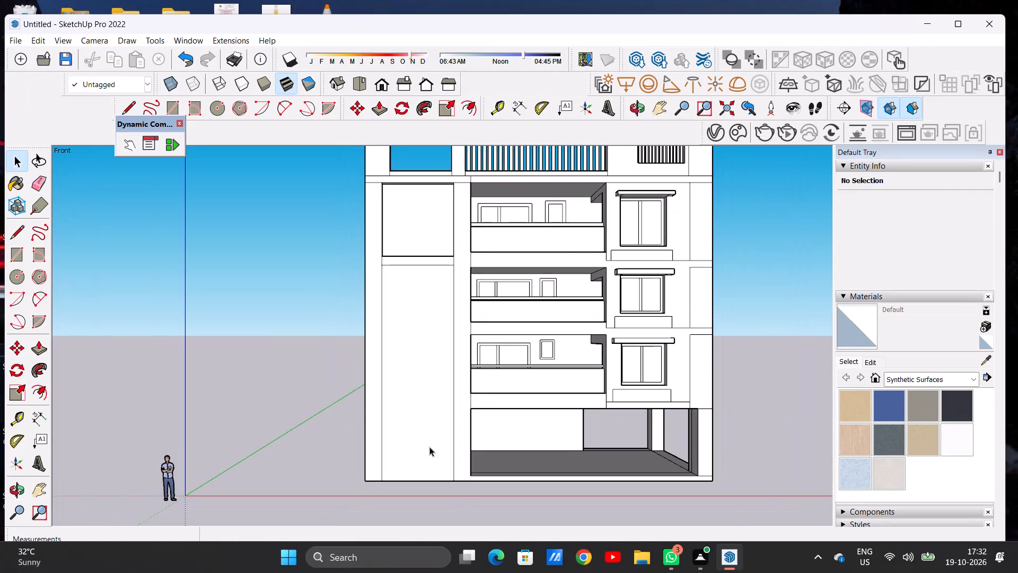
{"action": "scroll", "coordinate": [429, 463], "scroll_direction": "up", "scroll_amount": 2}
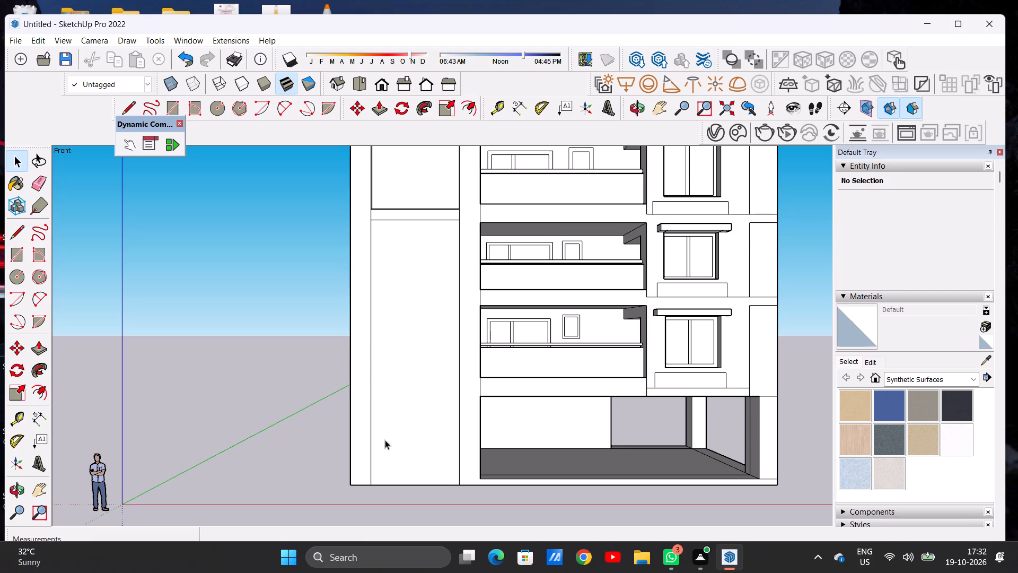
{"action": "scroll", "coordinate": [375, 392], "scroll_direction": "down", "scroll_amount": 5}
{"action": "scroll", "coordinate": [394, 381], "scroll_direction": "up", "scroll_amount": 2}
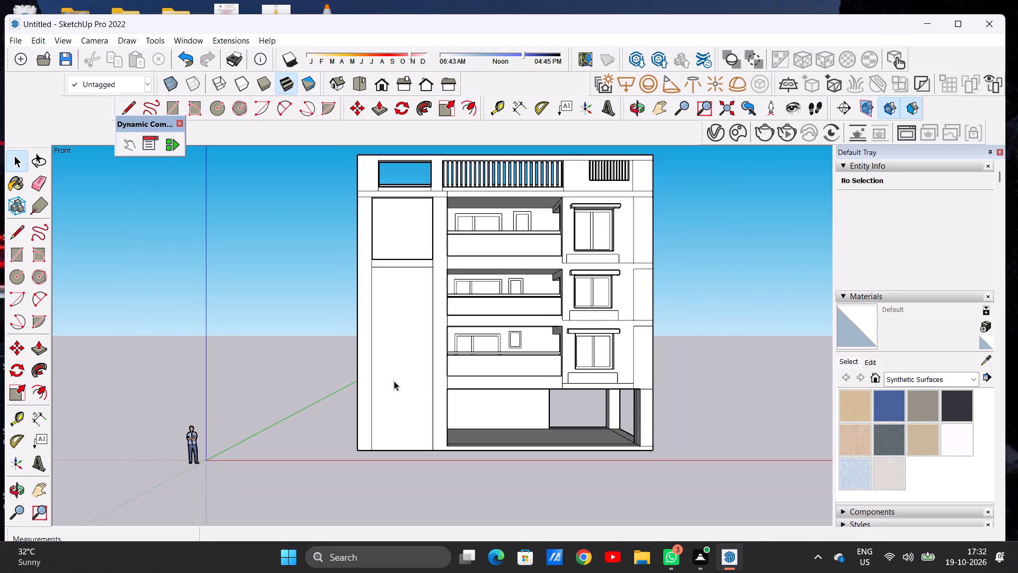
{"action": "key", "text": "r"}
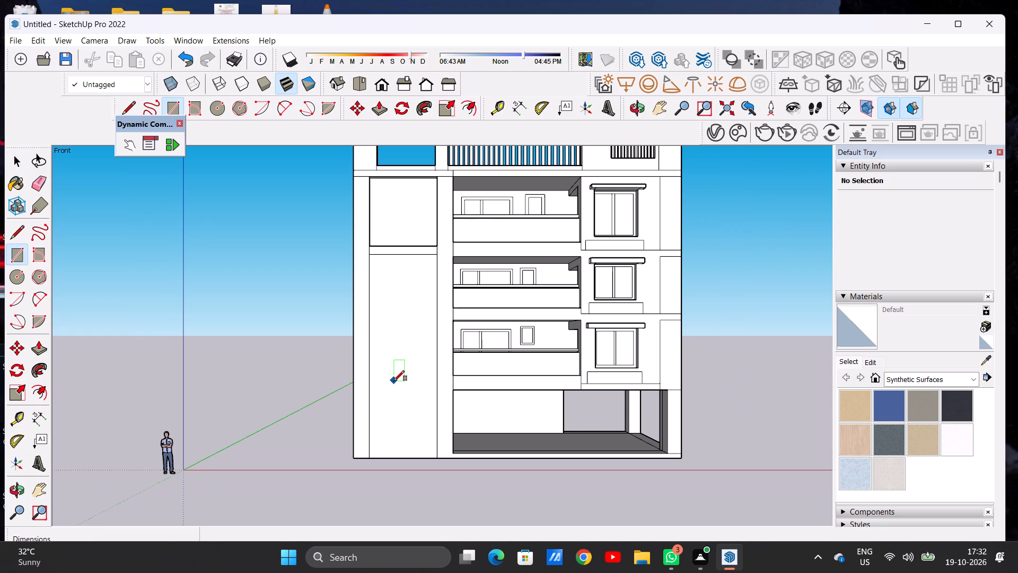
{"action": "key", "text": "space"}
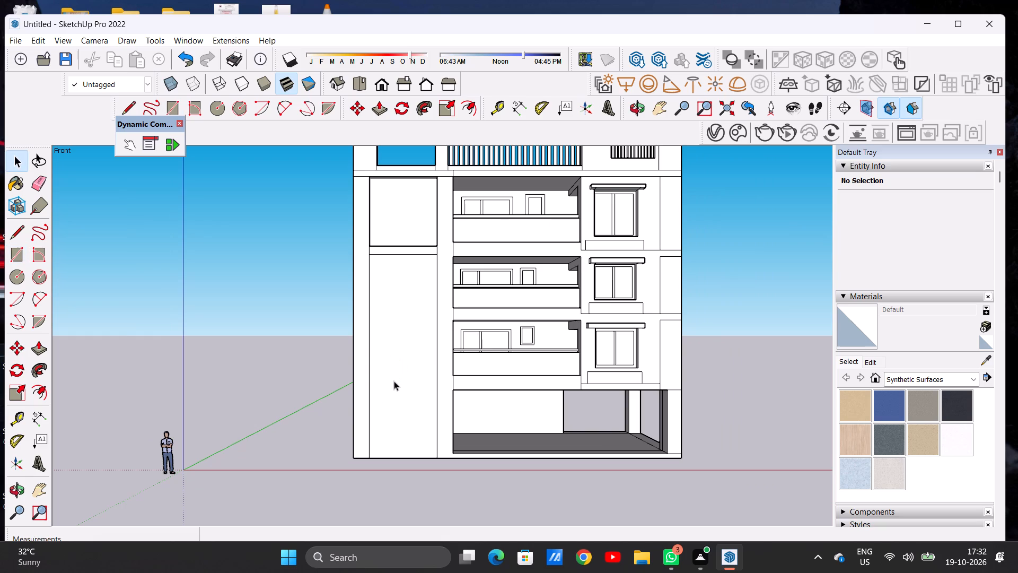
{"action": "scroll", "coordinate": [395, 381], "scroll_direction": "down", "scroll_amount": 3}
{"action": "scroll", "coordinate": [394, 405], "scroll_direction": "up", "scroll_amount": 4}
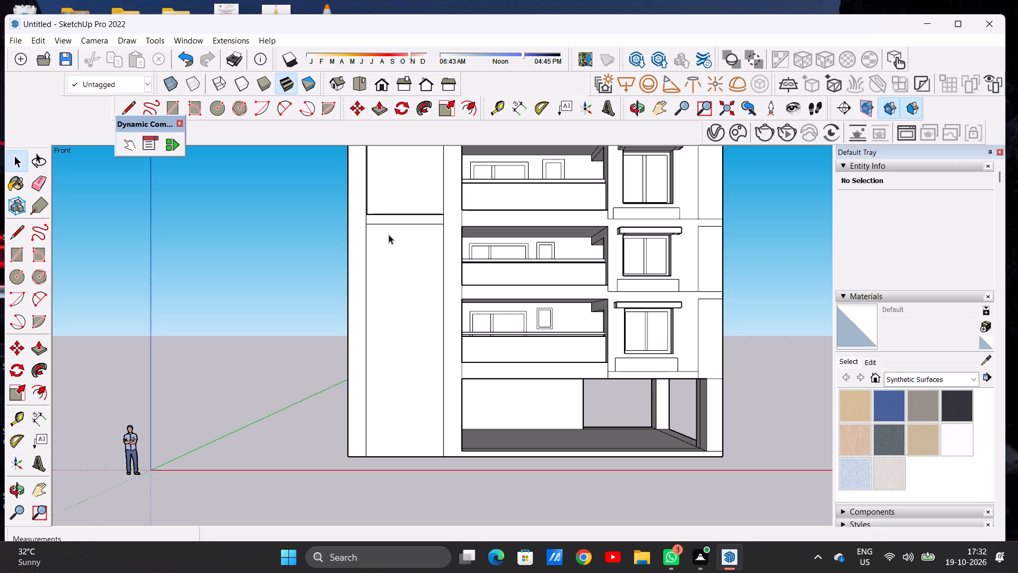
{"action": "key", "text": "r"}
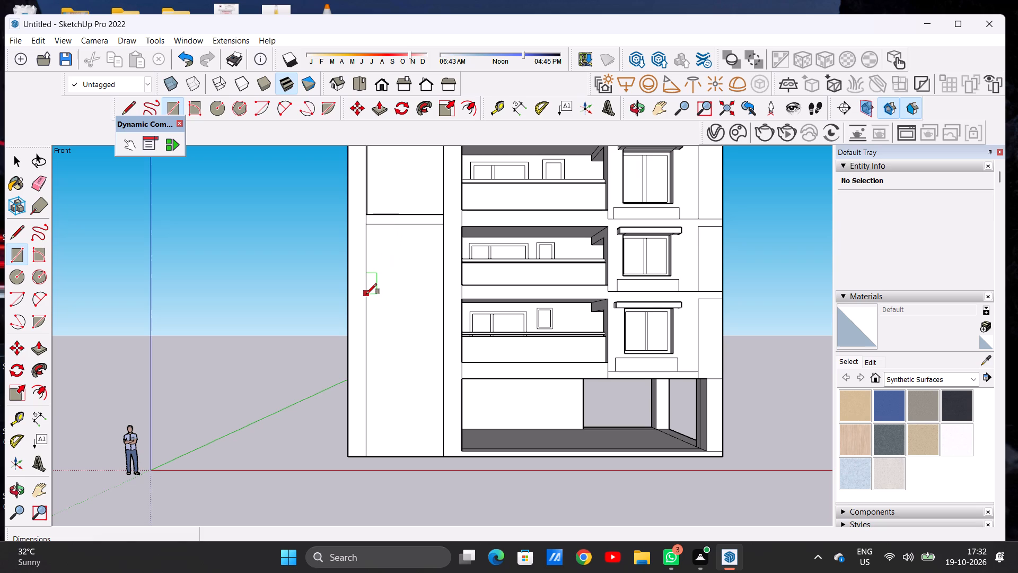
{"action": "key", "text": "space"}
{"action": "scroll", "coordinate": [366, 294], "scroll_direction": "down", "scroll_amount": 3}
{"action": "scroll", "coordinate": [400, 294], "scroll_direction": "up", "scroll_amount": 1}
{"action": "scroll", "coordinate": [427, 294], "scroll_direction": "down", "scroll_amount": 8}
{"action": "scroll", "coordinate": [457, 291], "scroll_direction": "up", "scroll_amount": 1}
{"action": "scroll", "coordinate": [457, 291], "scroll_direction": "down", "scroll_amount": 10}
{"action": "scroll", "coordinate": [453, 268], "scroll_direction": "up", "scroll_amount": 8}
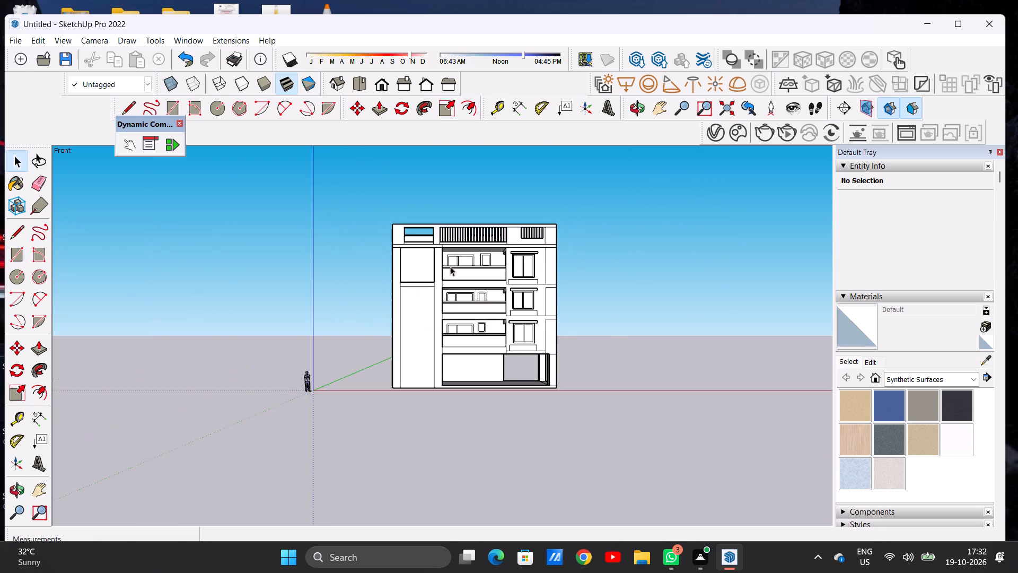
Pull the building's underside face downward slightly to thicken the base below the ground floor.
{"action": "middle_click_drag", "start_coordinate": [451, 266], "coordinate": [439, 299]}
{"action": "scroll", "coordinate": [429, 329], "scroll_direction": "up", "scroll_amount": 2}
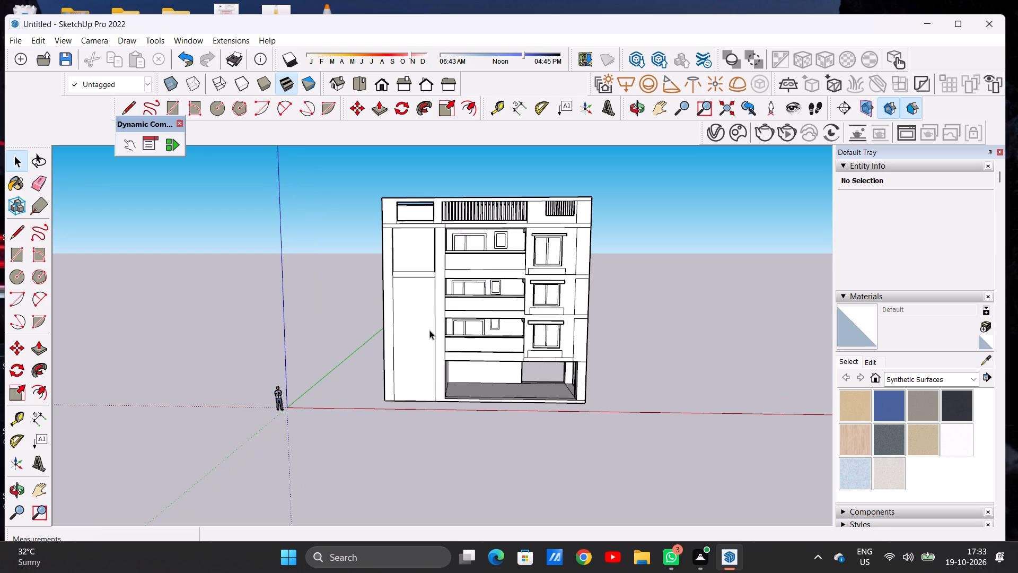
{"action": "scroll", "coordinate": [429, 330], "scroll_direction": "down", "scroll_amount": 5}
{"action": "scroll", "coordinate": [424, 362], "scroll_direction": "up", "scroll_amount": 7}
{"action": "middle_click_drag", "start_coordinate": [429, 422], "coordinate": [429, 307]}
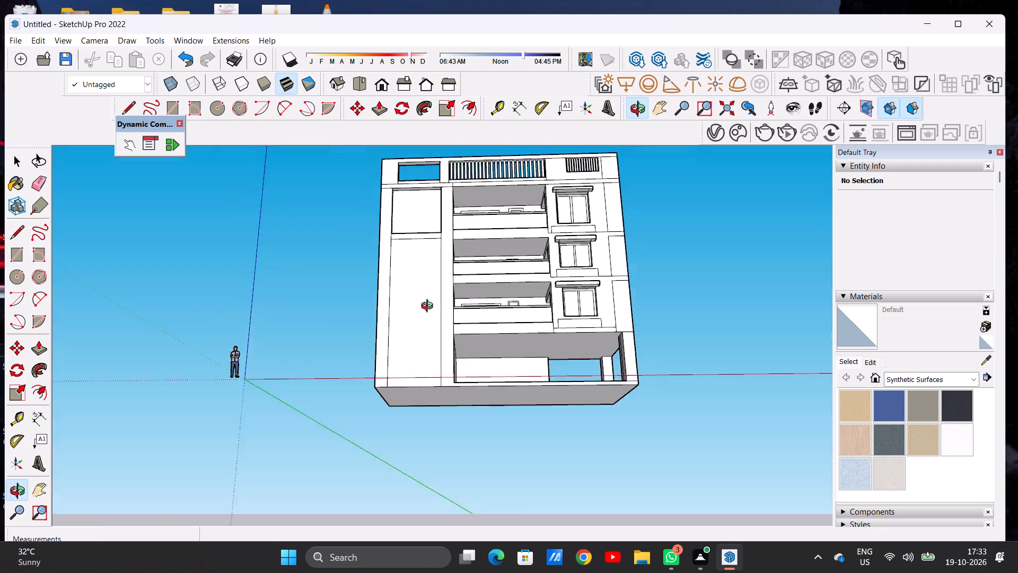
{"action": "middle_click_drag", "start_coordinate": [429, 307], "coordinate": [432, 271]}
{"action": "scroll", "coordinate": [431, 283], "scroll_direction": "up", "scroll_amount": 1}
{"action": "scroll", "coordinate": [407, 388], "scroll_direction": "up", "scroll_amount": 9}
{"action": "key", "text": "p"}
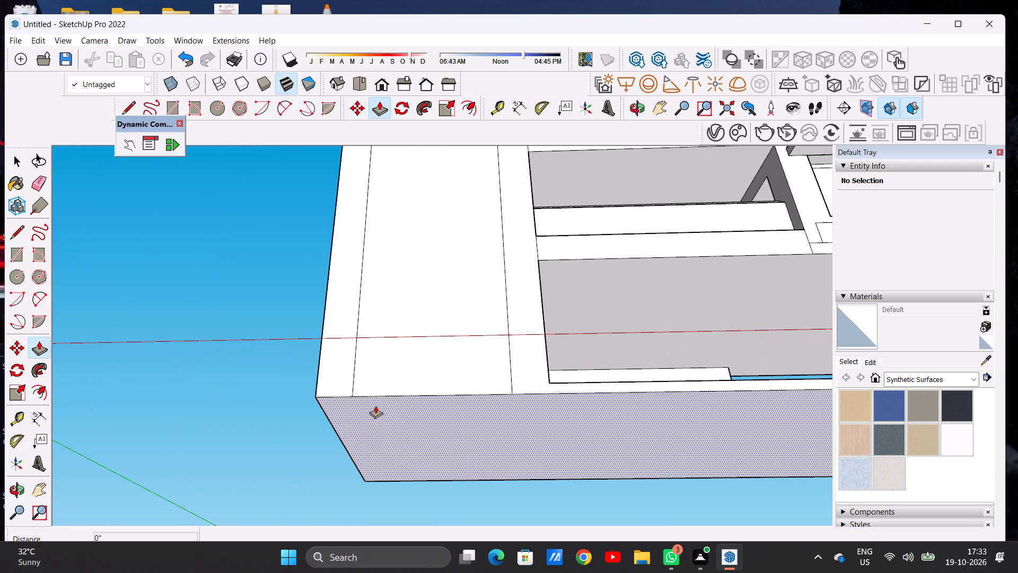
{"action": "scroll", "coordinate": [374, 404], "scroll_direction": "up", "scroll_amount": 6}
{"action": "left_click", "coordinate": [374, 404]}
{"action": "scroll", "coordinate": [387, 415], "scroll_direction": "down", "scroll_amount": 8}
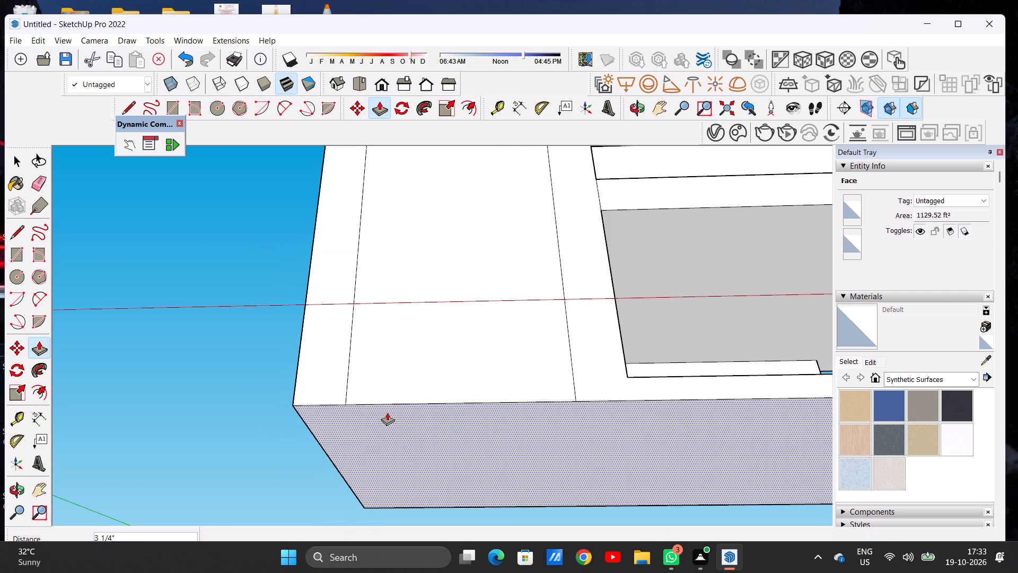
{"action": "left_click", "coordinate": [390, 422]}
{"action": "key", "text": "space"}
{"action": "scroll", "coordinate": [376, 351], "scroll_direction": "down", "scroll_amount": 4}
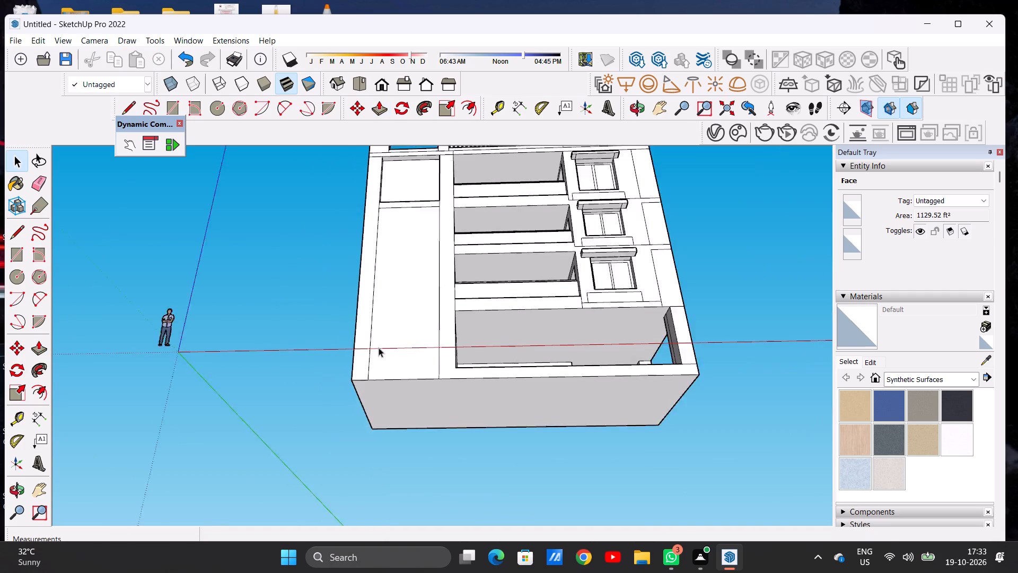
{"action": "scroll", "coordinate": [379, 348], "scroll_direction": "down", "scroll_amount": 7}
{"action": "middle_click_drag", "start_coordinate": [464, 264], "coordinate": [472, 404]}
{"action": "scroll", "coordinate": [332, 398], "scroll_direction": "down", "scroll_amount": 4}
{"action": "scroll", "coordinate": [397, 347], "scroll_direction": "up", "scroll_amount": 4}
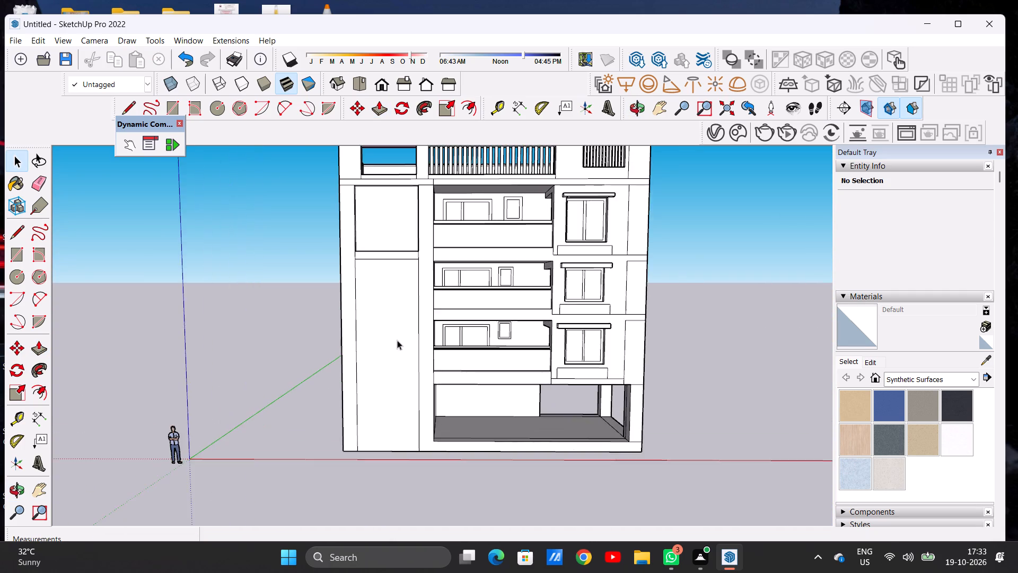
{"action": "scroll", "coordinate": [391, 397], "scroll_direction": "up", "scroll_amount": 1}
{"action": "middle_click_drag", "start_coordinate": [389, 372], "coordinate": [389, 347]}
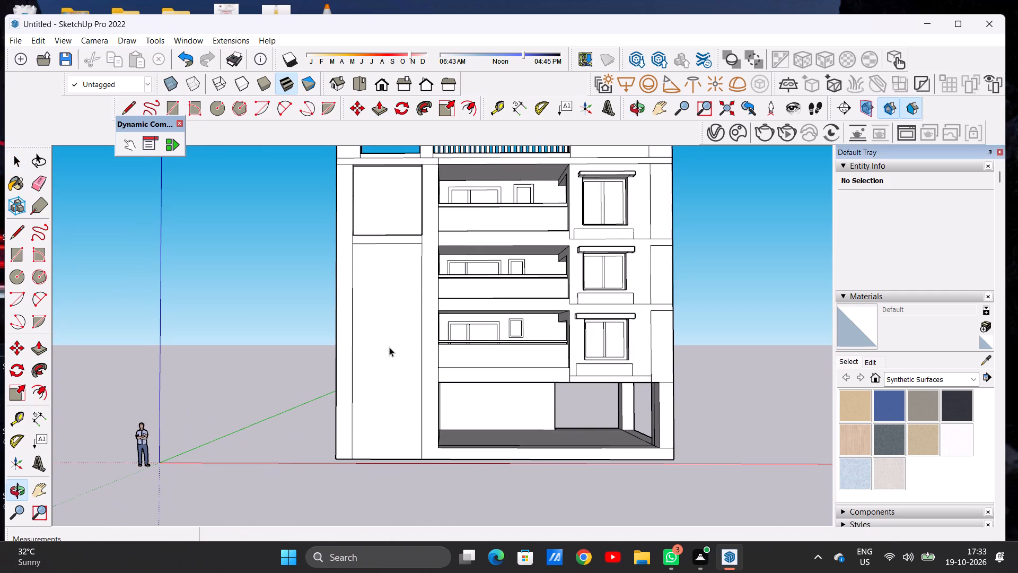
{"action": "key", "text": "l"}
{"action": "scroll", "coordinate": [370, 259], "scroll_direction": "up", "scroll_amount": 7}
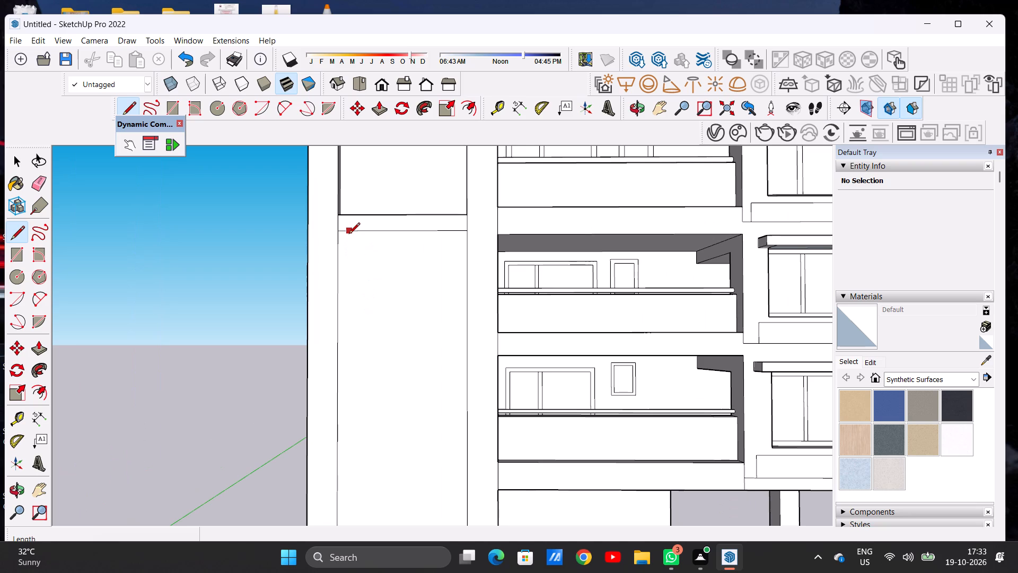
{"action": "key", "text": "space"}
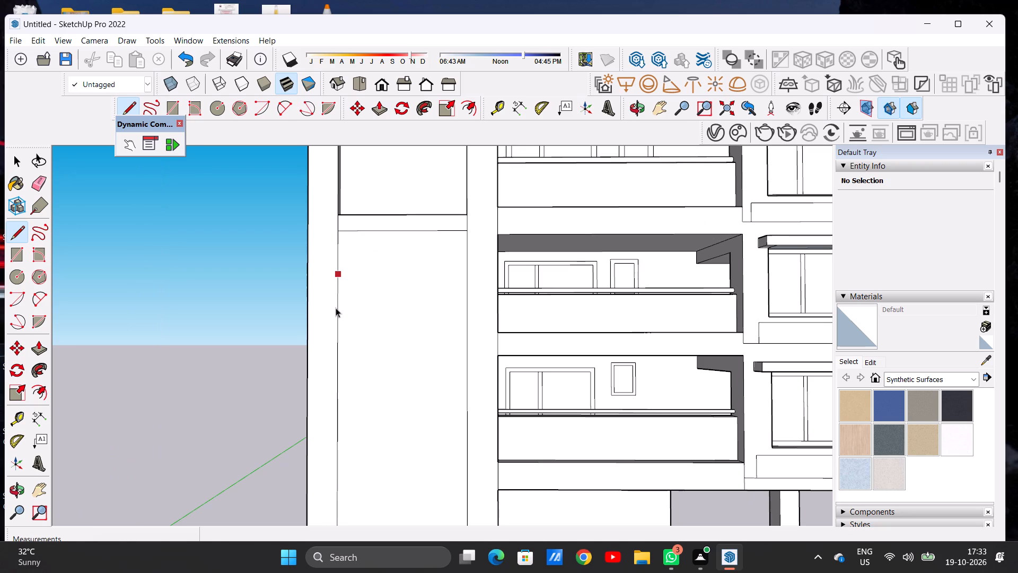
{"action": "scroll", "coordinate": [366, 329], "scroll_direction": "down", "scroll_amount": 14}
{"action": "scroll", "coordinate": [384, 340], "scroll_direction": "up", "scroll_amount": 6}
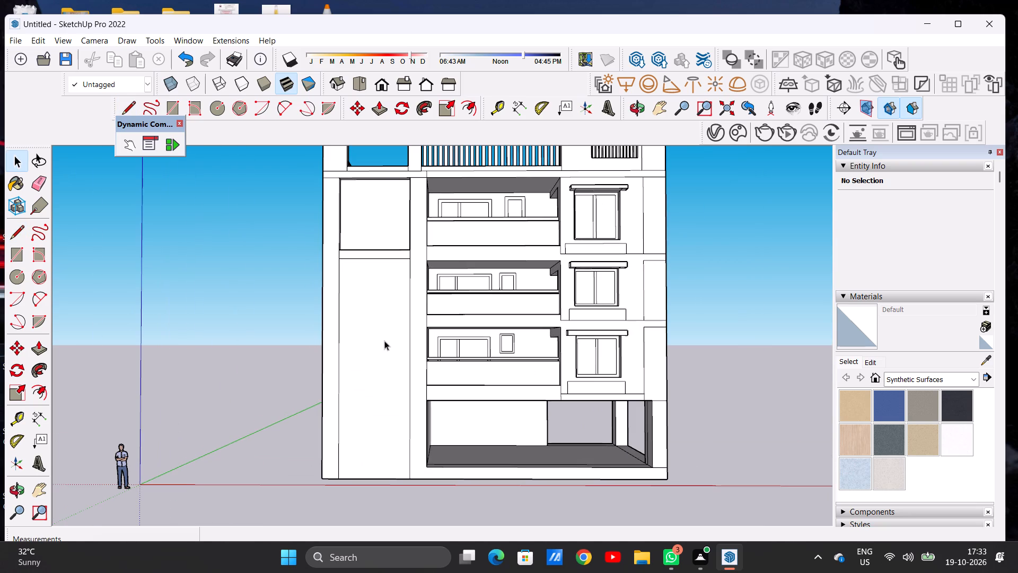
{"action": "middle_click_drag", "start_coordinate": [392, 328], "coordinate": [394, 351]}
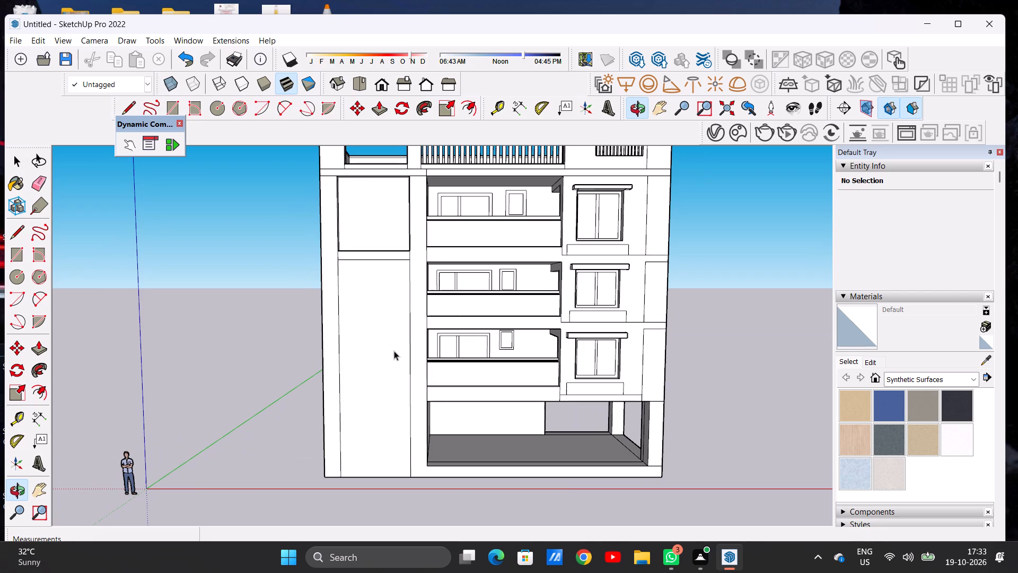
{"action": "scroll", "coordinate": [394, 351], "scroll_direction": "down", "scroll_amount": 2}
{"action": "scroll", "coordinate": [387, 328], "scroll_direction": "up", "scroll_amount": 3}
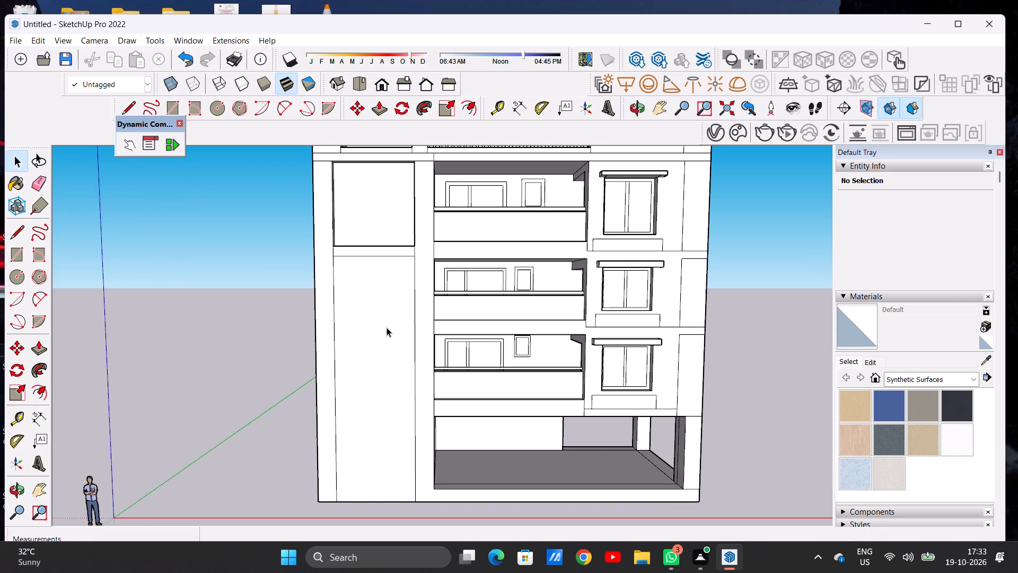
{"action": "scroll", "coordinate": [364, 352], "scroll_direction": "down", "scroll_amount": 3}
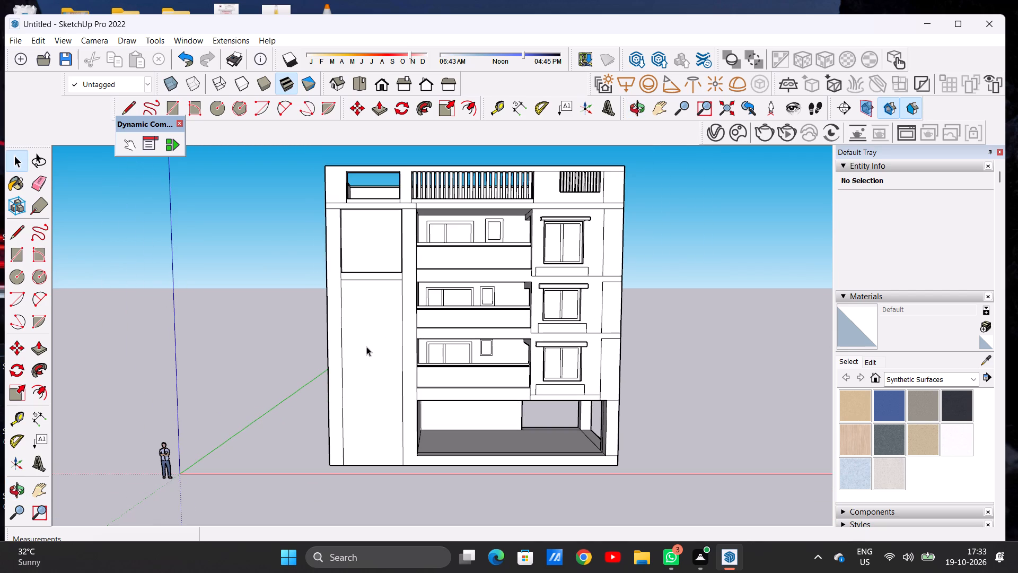
Undo the base extension, the top-floor recess and the two horizontal lines on the front wall's vertical panel.
{"action": "key", "text": "ctrl+z"}
{"action": "key", "text": "ctrl+z"}
{"action": "key", "text": "ctrl+z"}
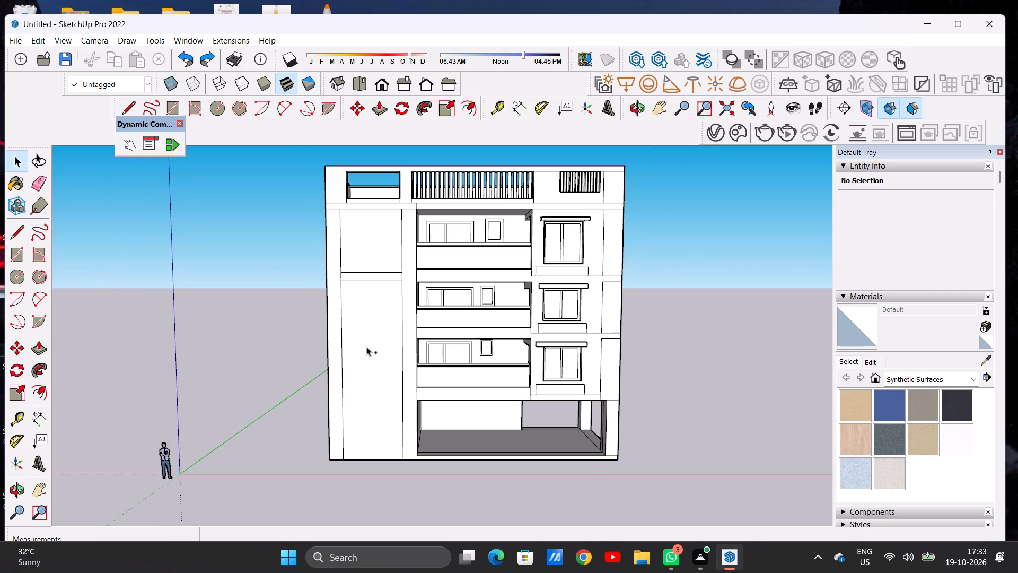
{"action": "key", "text": "ctrl+z"}
{"action": "key", "text": "ctrl+z"}
{"action": "key", "text": "ctrl+z"}
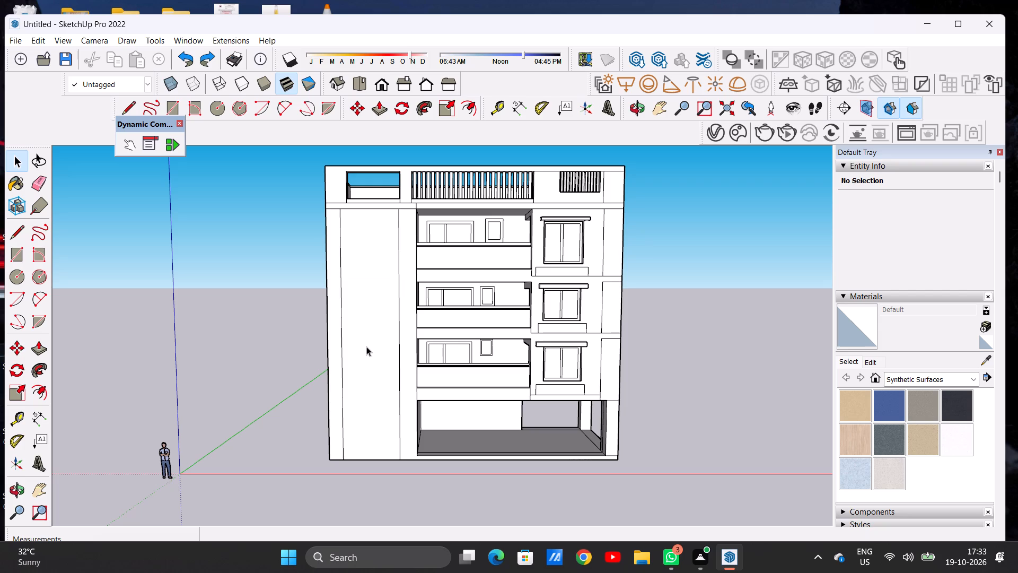
Move the vertical panel's outer edge line, nearest the building's corner, about 4 3/8" inward along the front wall.
{"action": "scroll", "coordinate": [380, 391], "scroll_direction": "down", "scroll_amount": 4}
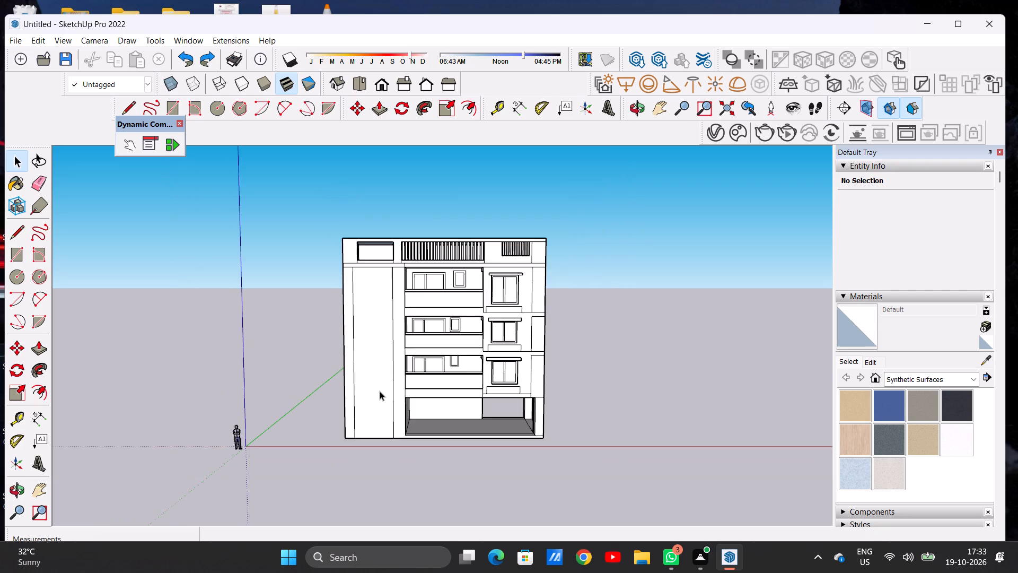
{"action": "scroll", "coordinate": [379, 391], "scroll_direction": "up", "scroll_amount": 4}
{"action": "scroll", "coordinate": [354, 465], "scroll_direction": "up", "scroll_amount": 1}
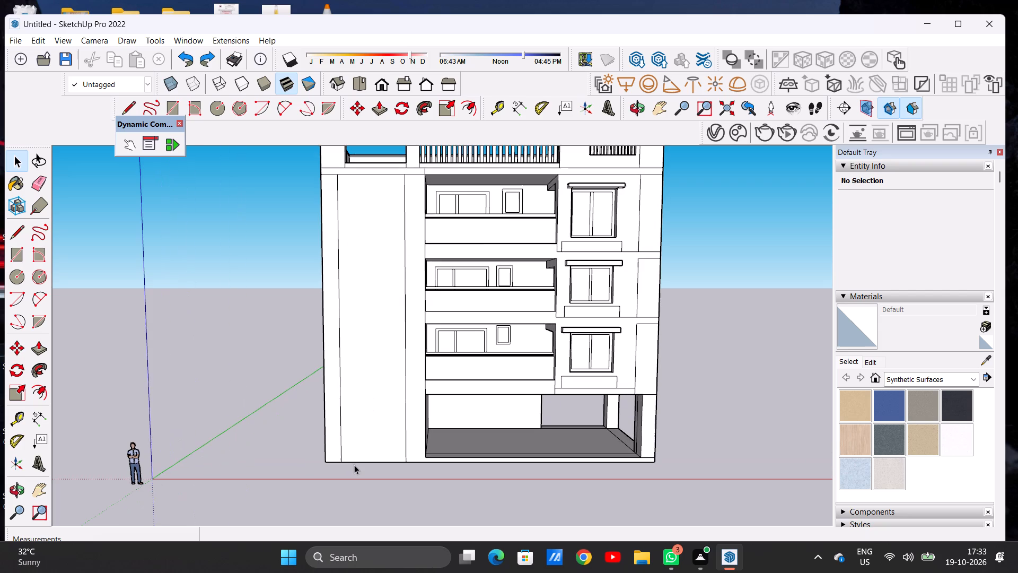
{"action": "left_click", "coordinate": [340, 436]}
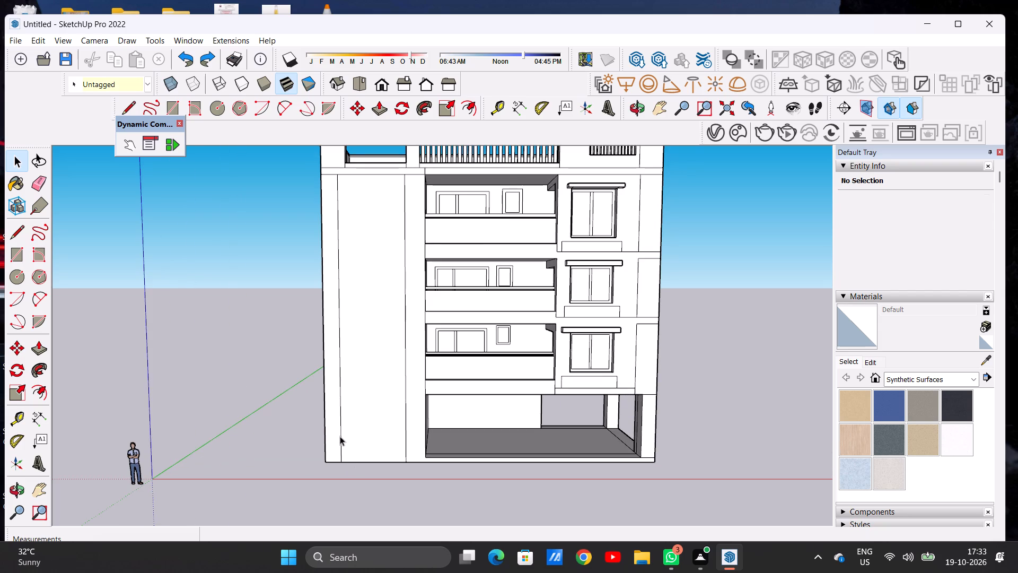
{"action": "key", "text": "m"}
{"action": "left_click", "coordinate": [339, 465]}
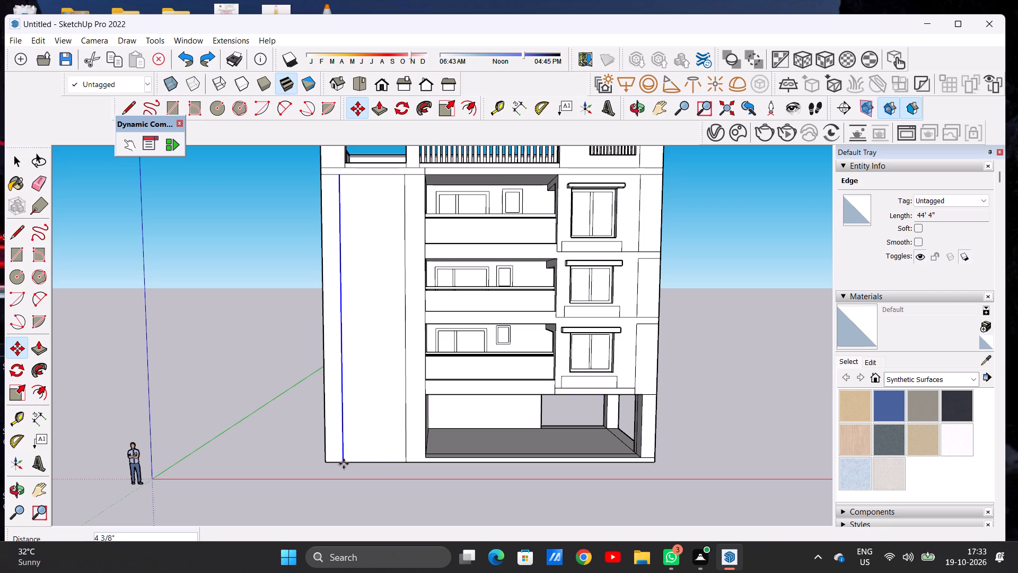
{"action": "left_click", "coordinate": [344, 464]}
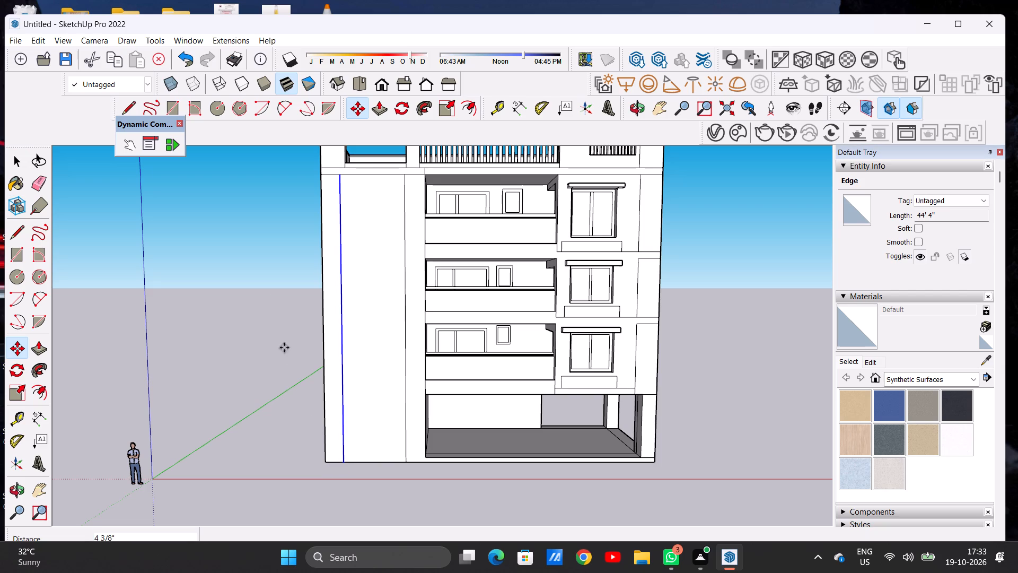
{"action": "left_click", "coordinate": [275, 299]}
{"action": "key", "text": "space"}
{"action": "left_click", "coordinate": [271, 295]}
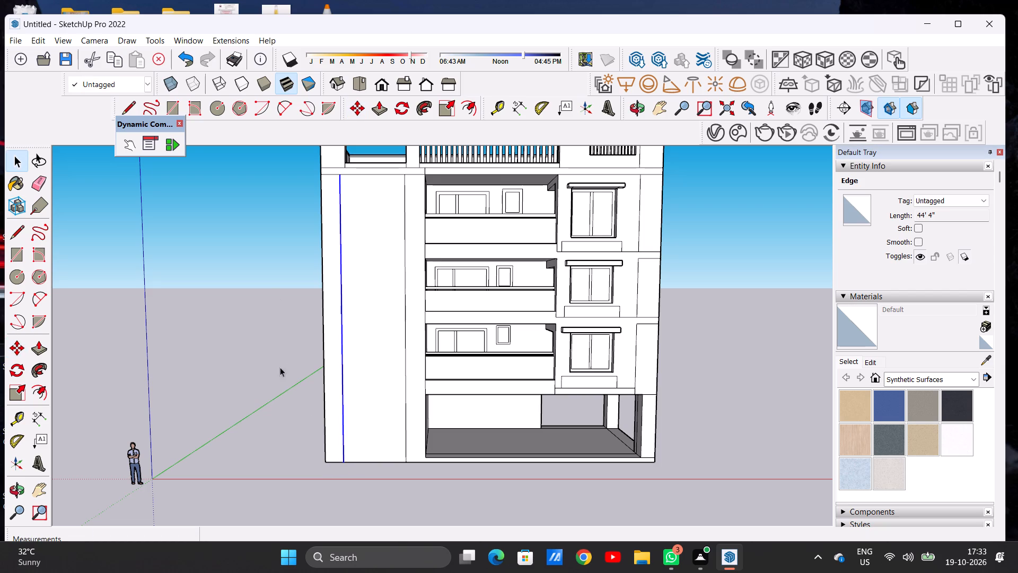
Draw two closely spaced horizontal lines about 9' 10" long across the vertical panel near the top-floor slab level.
{"action": "scroll", "coordinate": [301, 386], "scroll_direction": "down", "scroll_amount": 6}
{"action": "scroll", "coordinate": [341, 286], "scroll_direction": "up", "scroll_amount": 4}
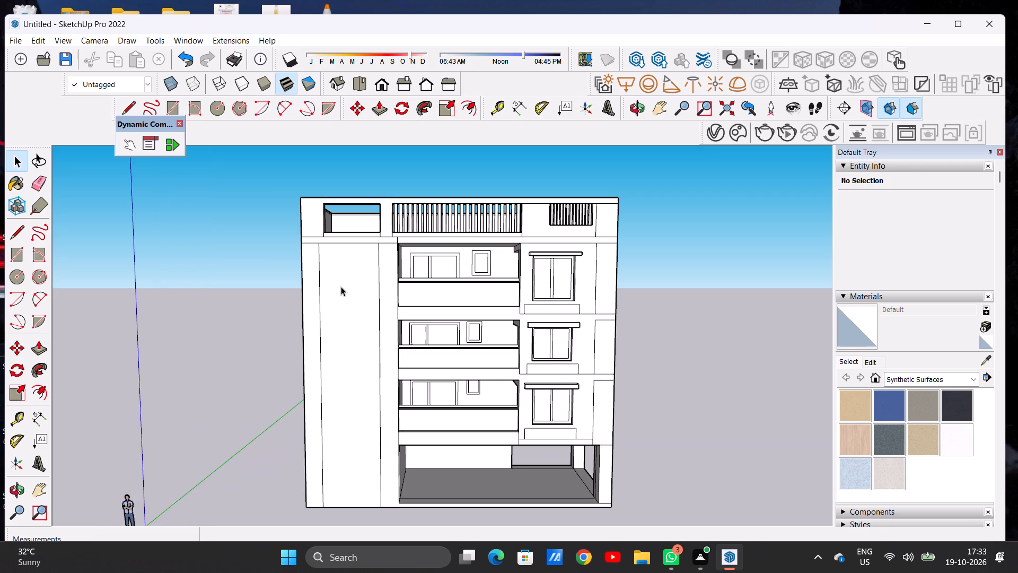
{"action": "key", "text": "l"}
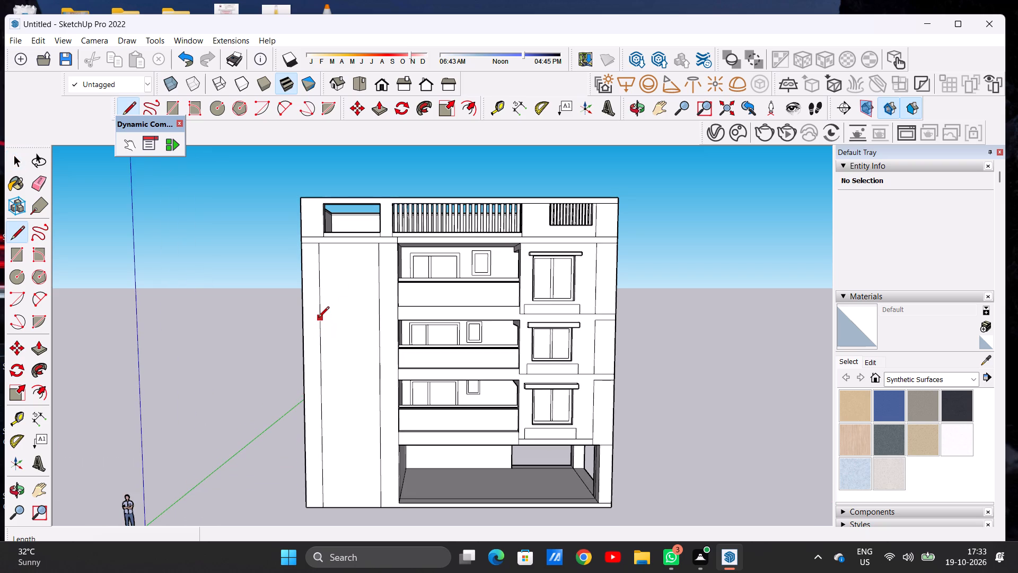
{"action": "left_click", "coordinate": [318, 317]}
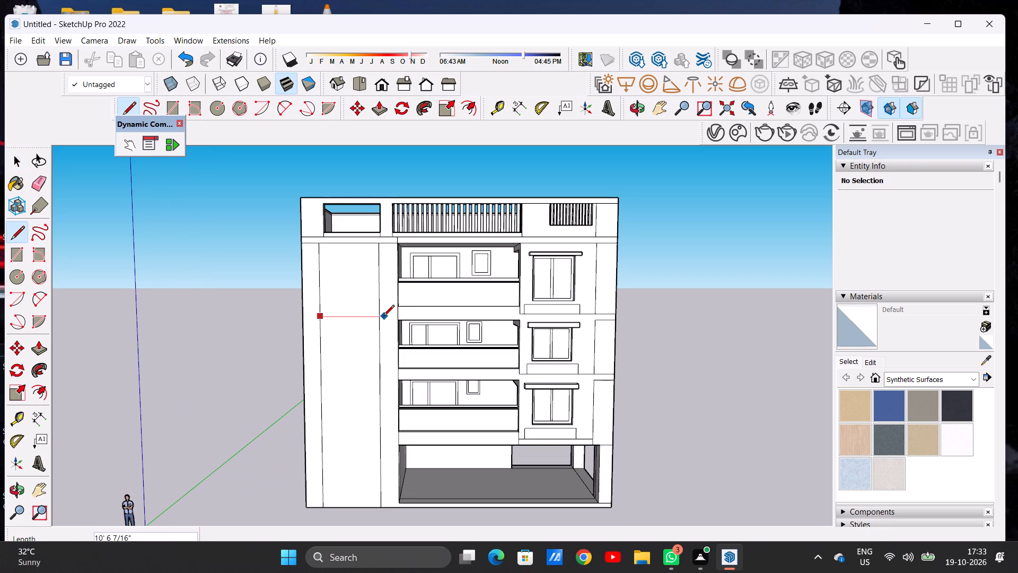
{"action": "left_click", "coordinate": [379, 315]}
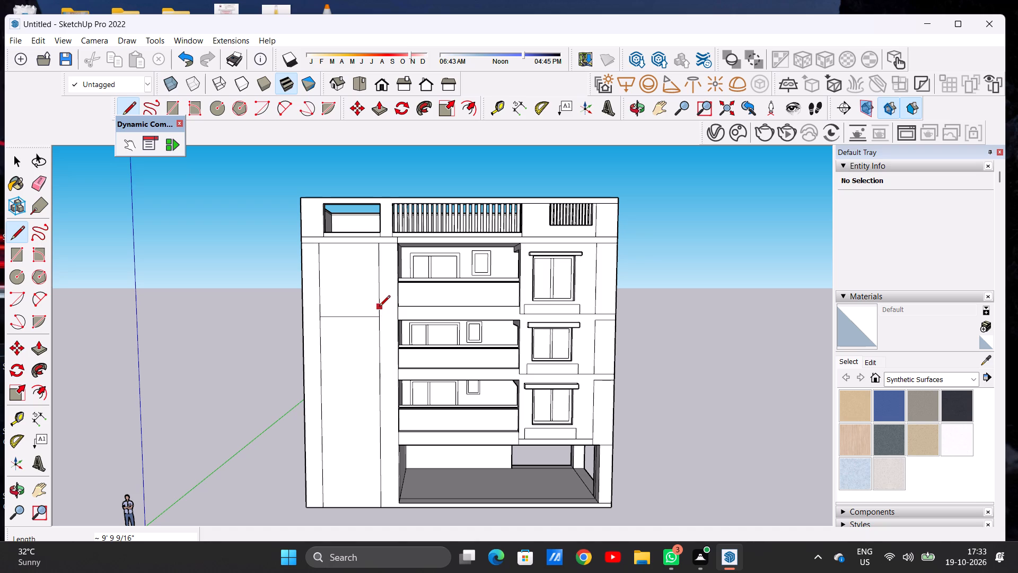
{"action": "left_click", "coordinate": [378, 309]}
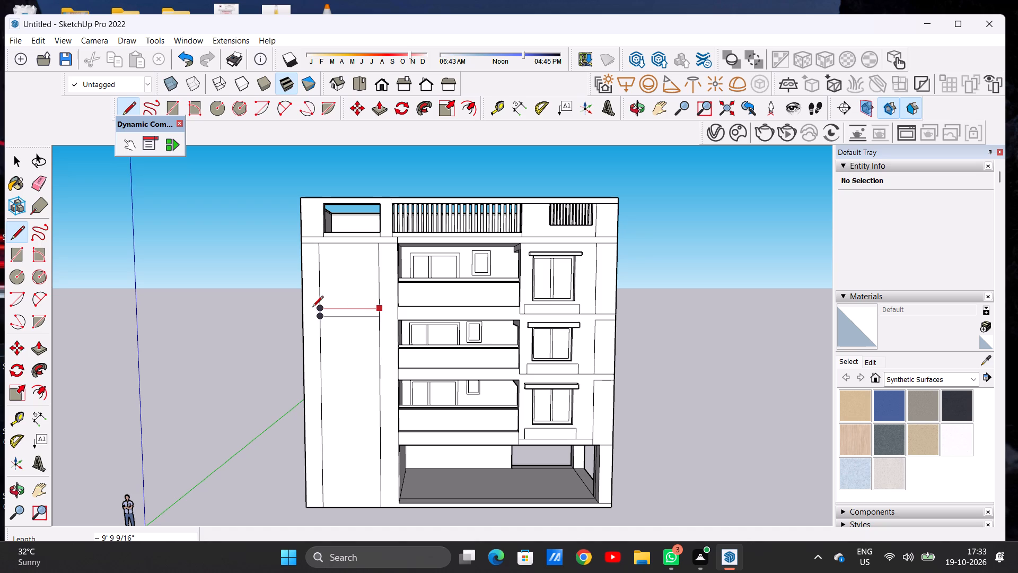
{"action": "left_click", "coordinate": [322, 307]}
{"action": "key", "text": "space"}
Recess the vertical panel's top-floor section, above the two horizontal lines, slightly into the front wall with Push/Pull.
{"action": "middle_click_drag", "start_coordinate": [331, 257], "coordinate": [326, 293]}
{"action": "scroll", "coordinate": [338, 280], "scroll_direction": "up", "scroll_amount": 2}
{"action": "key", "text": "p"}
{"action": "scroll", "coordinate": [342, 273], "scroll_direction": "up", "scroll_amount": 5}
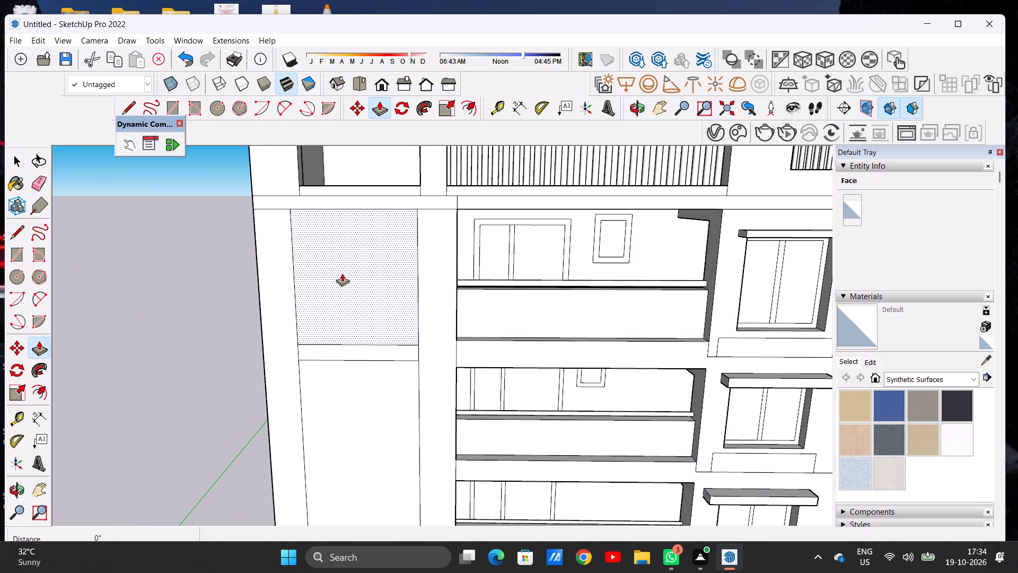
{"action": "left_click", "coordinate": [343, 273]}
{"action": "left_click", "coordinate": [345, 268]}
{"action": "key", "text": "space"}
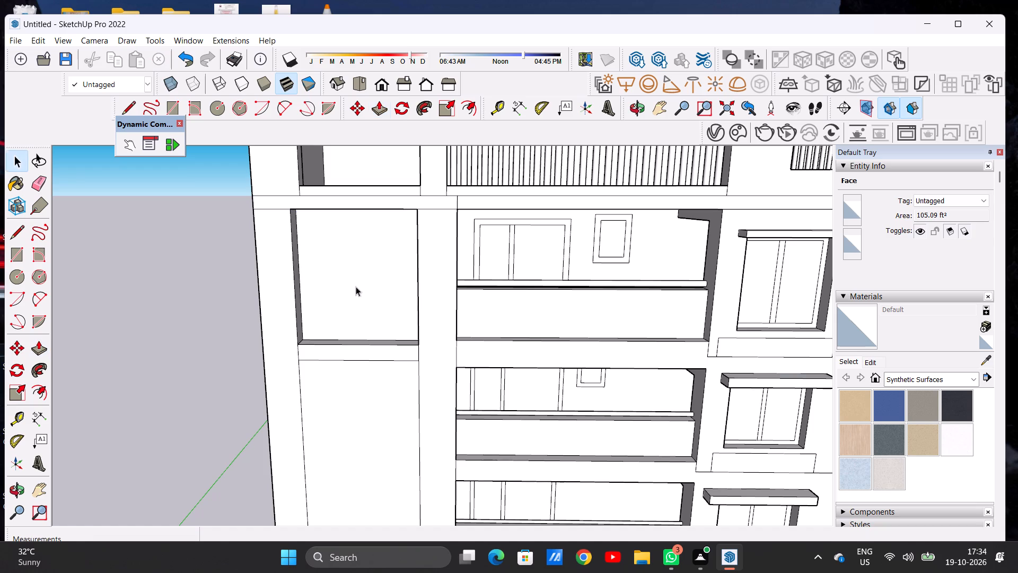
Pull the building's underside face down about 1' 4 3/4" to thicken the base.
{"action": "middle_click_drag", "start_coordinate": [363, 306], "coordinate": [440, 305]}
{"action": "scroll", "coordinate": [320, 325], "scroll_direction": "down", "scroll_amount": 8}
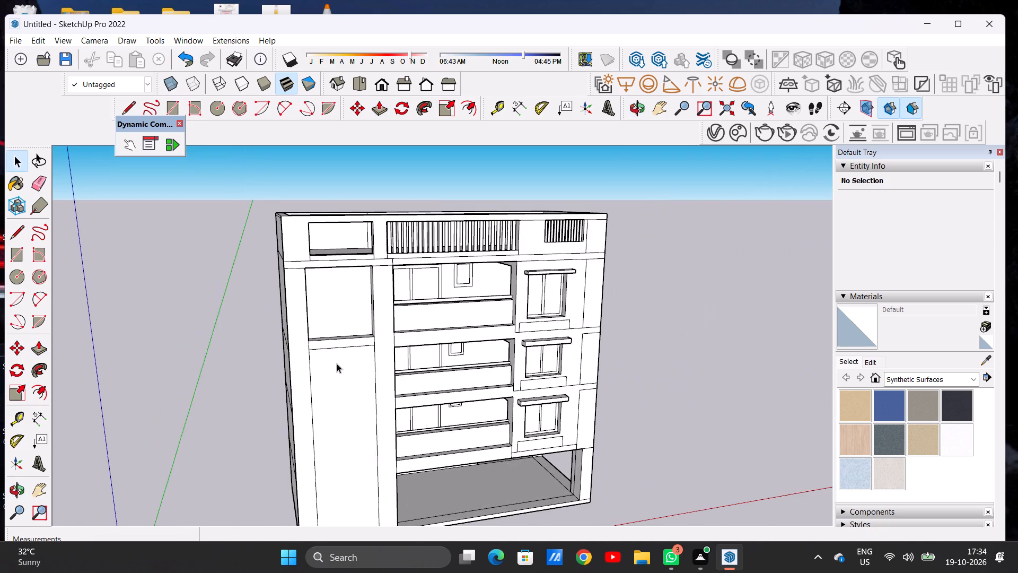
{"action": "middle_click_drag", "start_coordinate": [337, 363], "coordinate": [330, 331]}
{"action": "middle_click_drag", "start_coordinate": [275, 328], "coordinate": [250, 331]}
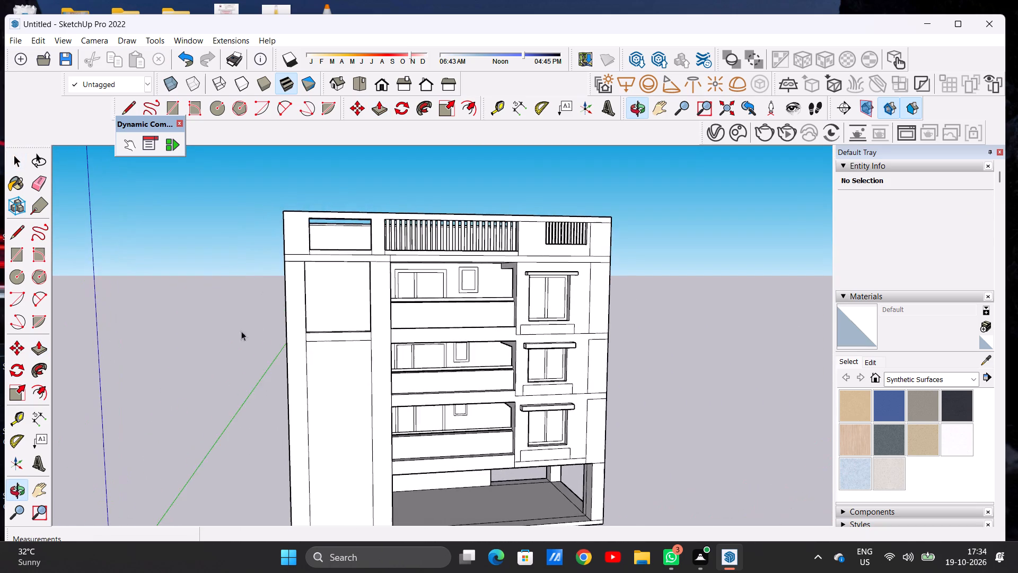
{"action": "scroll", "coordinate": [358, 308], "scroll_direction": "down", "scroll_amount": 7}
{"action": "middle_click_drag", "start_coordinate": [363, 358], "coordinate": [353, 349]}
{"action": "scroll", "coordinate": [367, 453], "scroll_direction": "up", "scroll_amount": 5}
{"action": "middle_click_drag", "start_coordinate": [313, 419], "coordinate": [309, 405]}
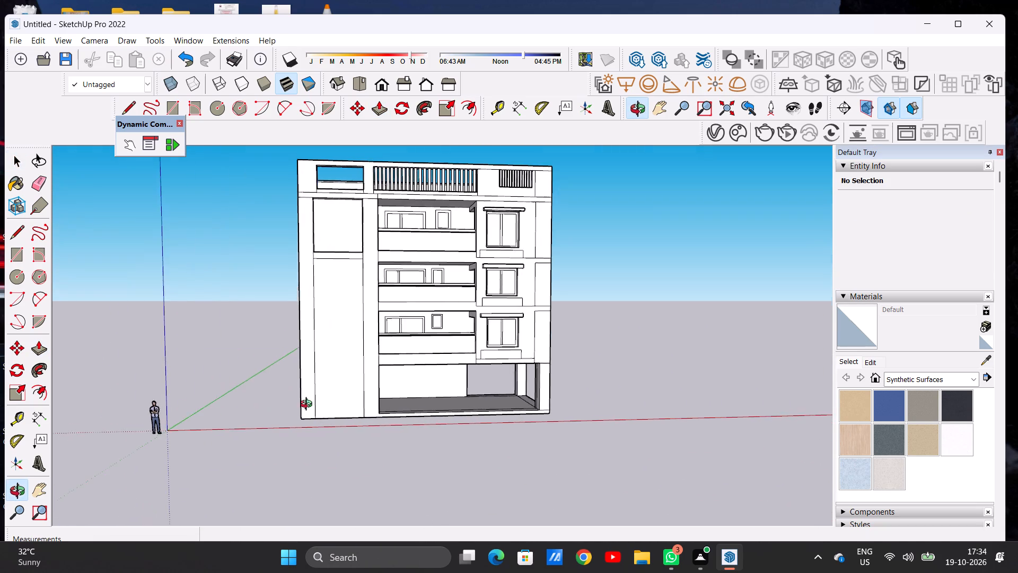
{"action": "middle_click_drag", "start_coordinate": [309, 405], "coordinate": [291, 324]}
{"action": "scroll", "coordinate": [322, 423], "scroll_direction": "up", "scroll_amount": 11}
{"action": "key", "text": "p"}
{"action": "scroll", "coordinate": [295, 398], "scroll_direction": "up", "scroll_amount": 2}
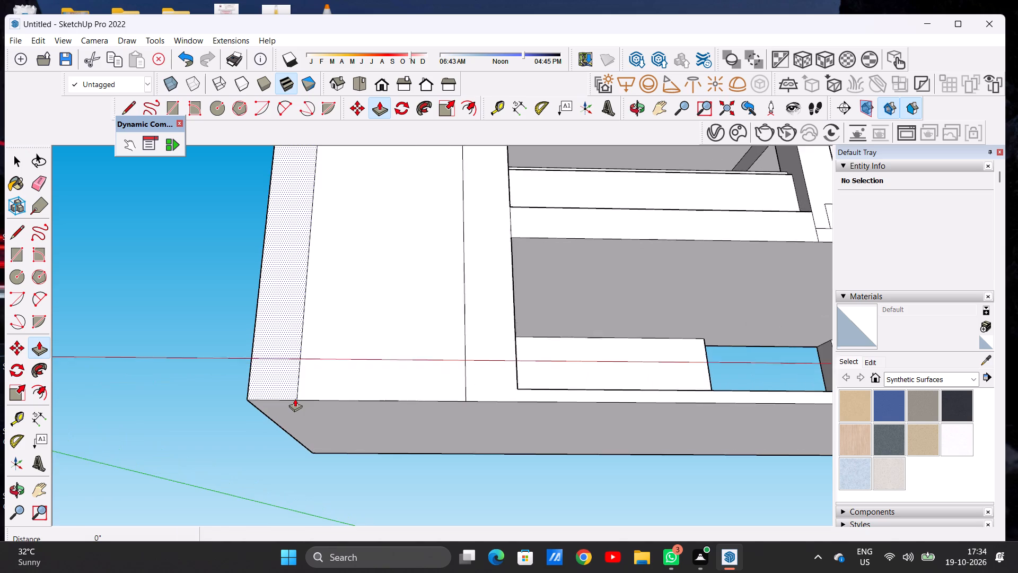
{"action": "scroll", "coordinate": [295, 398], "scroll_direction": "up", "scroll_amount": 3}
{"action": "left_click", "coordinate": [318, 402]}
{"action": "left_click", "coordinate": [319, 438]}
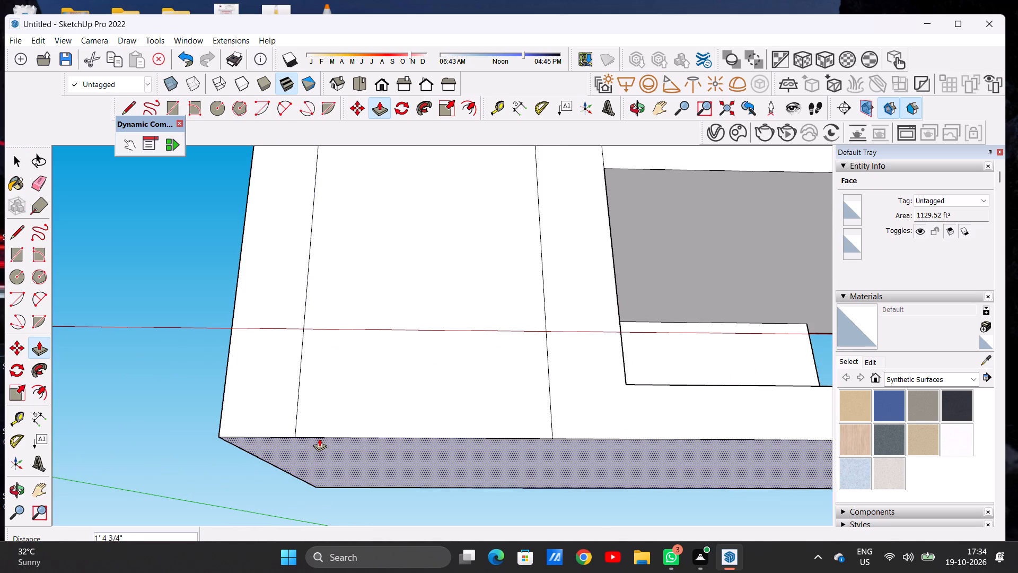
{"action": "key", "text": "space"}
Examine the whole front elevation in the standard Front view, including the vertical panel and the base.
{"action": "scroll", "coordinate": [373, 360], "scroll_direction": "down", "scroll_amount": 6}
{"action": "scroll", "coordinate": [373, 359], "scroll_direction": "up", "scroll_amount": 1}
{"action": "scroll", "coordinate": [373, 359], "scroll_direction": "down", "scroll_amount": 7}
{"action": "scroll", "coordinate": [375, 370], "scroll_direction": "up", "scroll_amount": 1}
{"action": "scroll", "coordinate": [375, 370], "scroll_direction": "down", "scroll_amount": 1}
{"action": "middle_click_drag", "start_coordinate": [400, 263], "coordinate": [371, 426]}
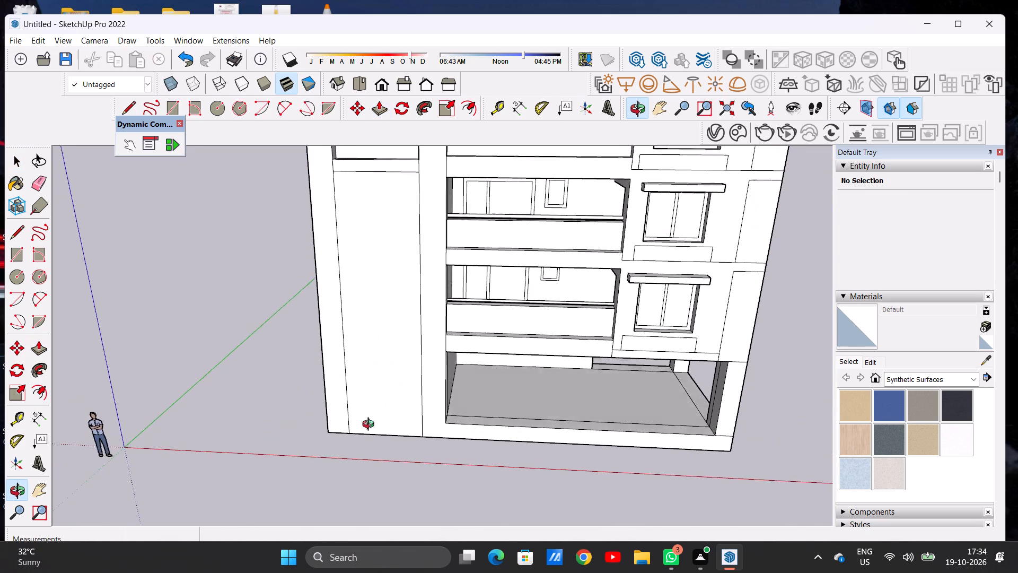
{"action": "middle_click_drag", "start_coordinate": [371, 426], "coordinate": [375, 417]}
{"action": "scroll", "coordinate": [378, 426], "scroll_direction": "down", "scroll_amount": 10}
{"action": "middle_click_drag", "start_coordinate": [379, 414], "coordinate": [392, 374]}
{"action": "scroll", "coordinate": [382, 398], "scroll_direction": "up", "scroll_amount": 4}
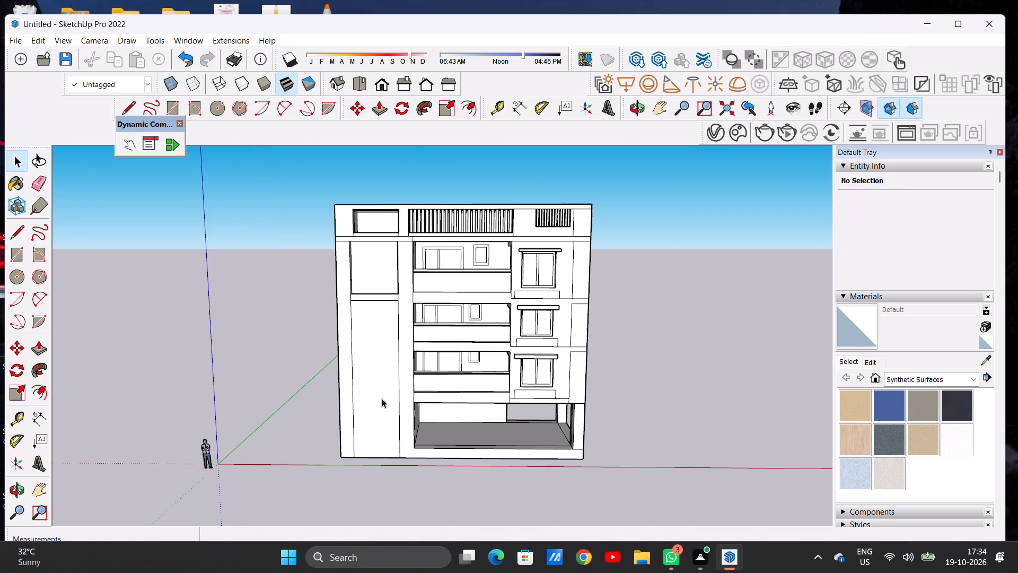
{"action": "left_click", "coordinate": [382, 83]}
{"action": "scroll", "coordinate": [405, 350], "scroll_direction": "down", "scroll_amount": 2}
{"action": "scroll", "coordinate": [439, 384], "scroll_direction": "up", "scroll_amount": 5}
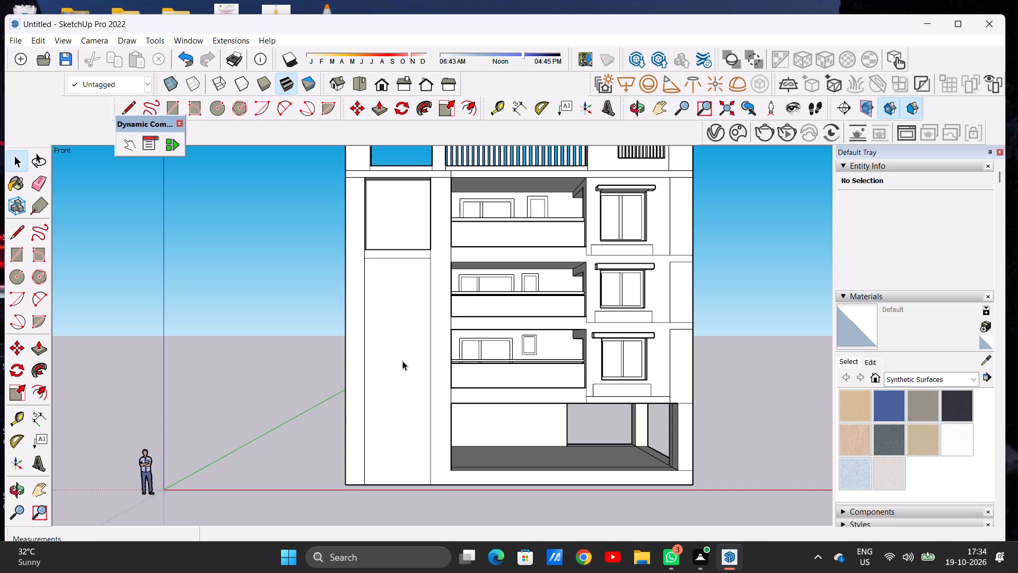
{"action": "scroll", "coordinate": [402, 361], "scroll_direction": "down", "scroll_amount": 7}
{"action": "scroll", "coordinate": [411, 315], "scroll_direction": "up", "scroll_amount": 6}
{"action": "scroll", "coordinate": [411, 315], "scroll_direction": "down", "scroll_amount": 6}
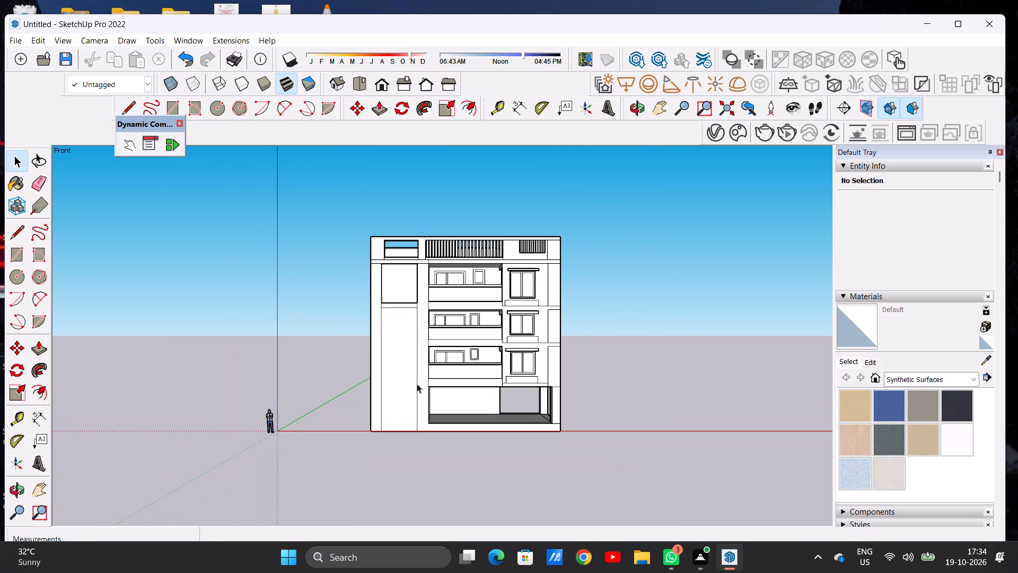
{"action": "scroll", "coordinate": [417, 386], "scroll_direction": "up", "scroll_amount": 2}
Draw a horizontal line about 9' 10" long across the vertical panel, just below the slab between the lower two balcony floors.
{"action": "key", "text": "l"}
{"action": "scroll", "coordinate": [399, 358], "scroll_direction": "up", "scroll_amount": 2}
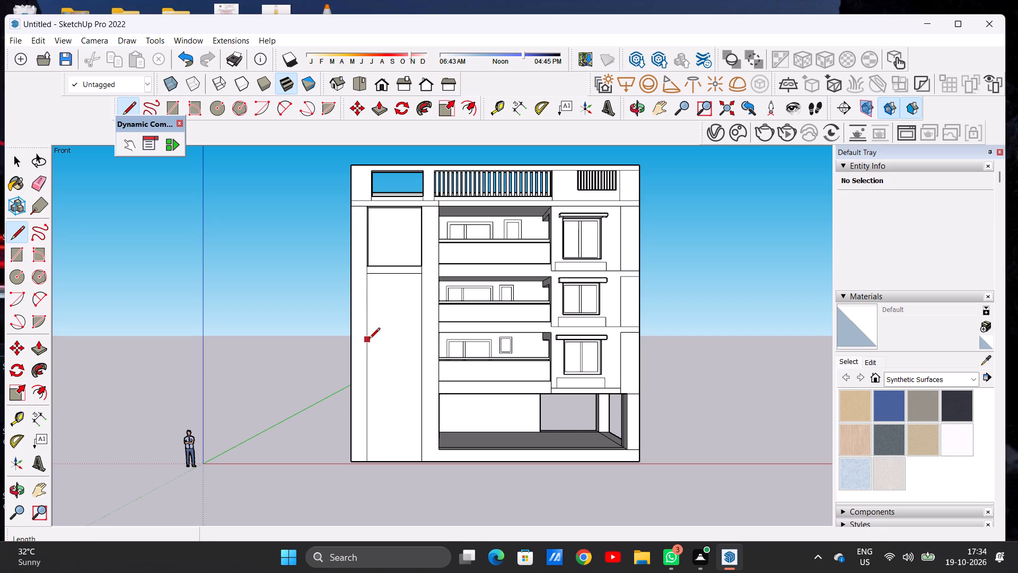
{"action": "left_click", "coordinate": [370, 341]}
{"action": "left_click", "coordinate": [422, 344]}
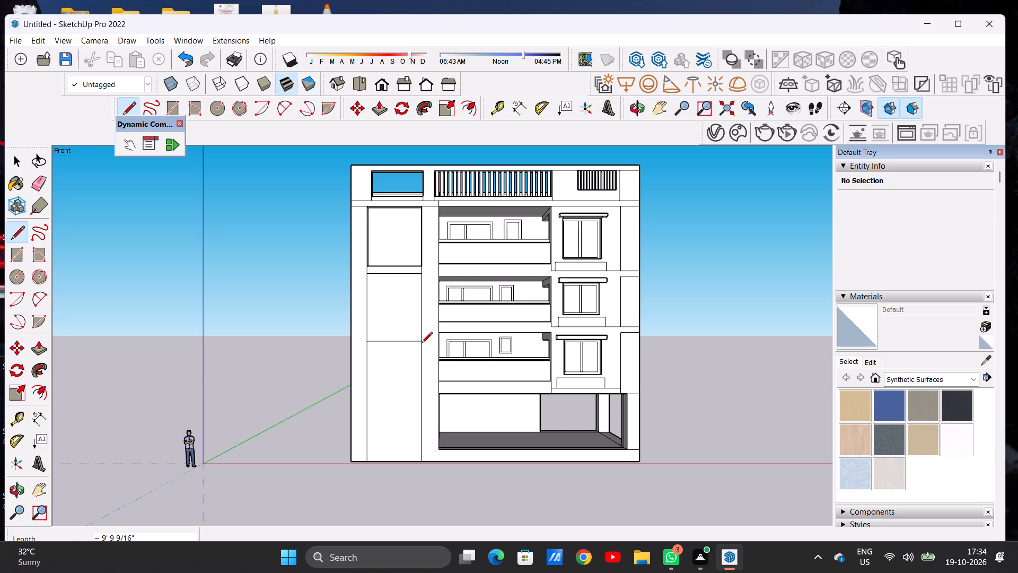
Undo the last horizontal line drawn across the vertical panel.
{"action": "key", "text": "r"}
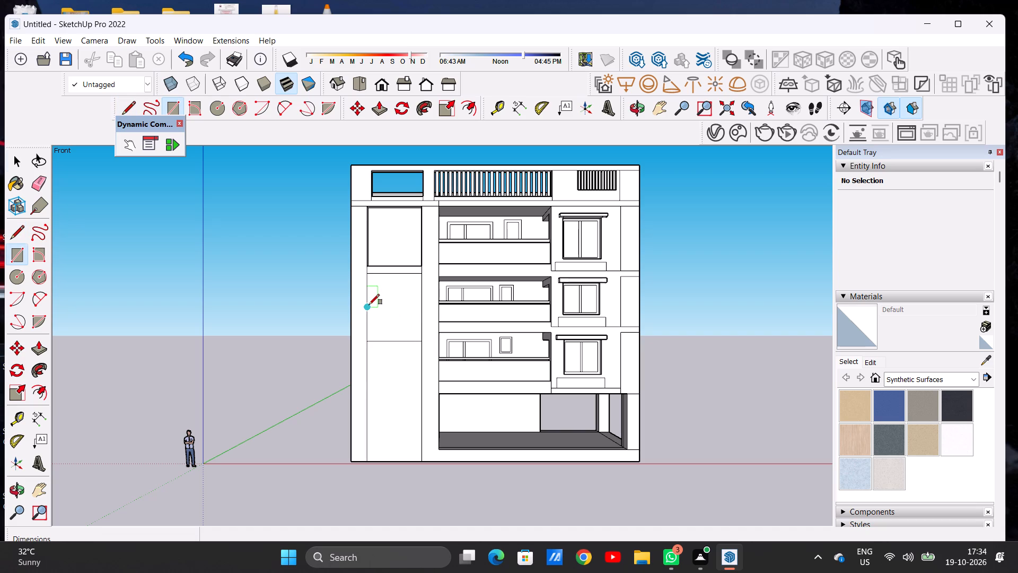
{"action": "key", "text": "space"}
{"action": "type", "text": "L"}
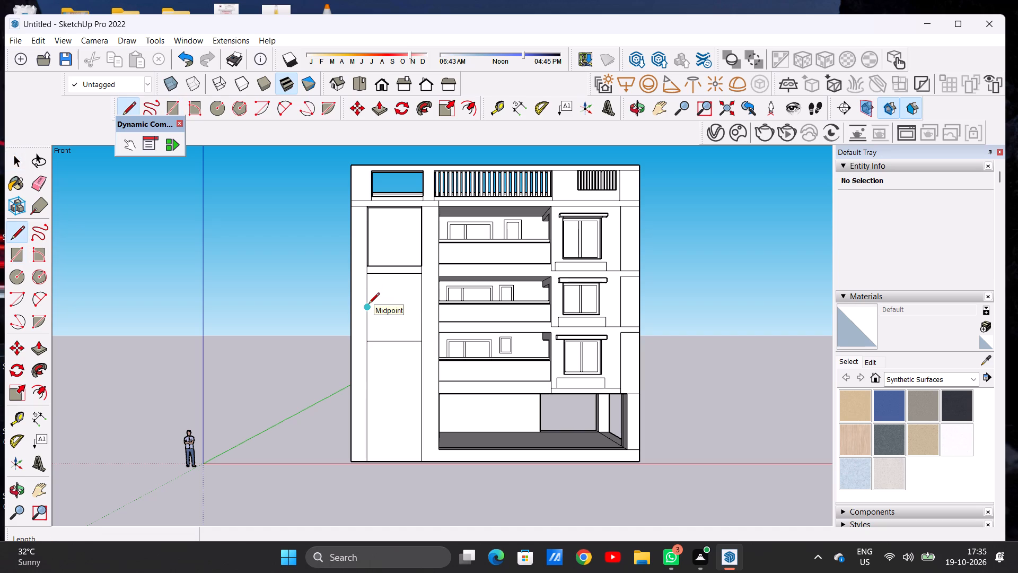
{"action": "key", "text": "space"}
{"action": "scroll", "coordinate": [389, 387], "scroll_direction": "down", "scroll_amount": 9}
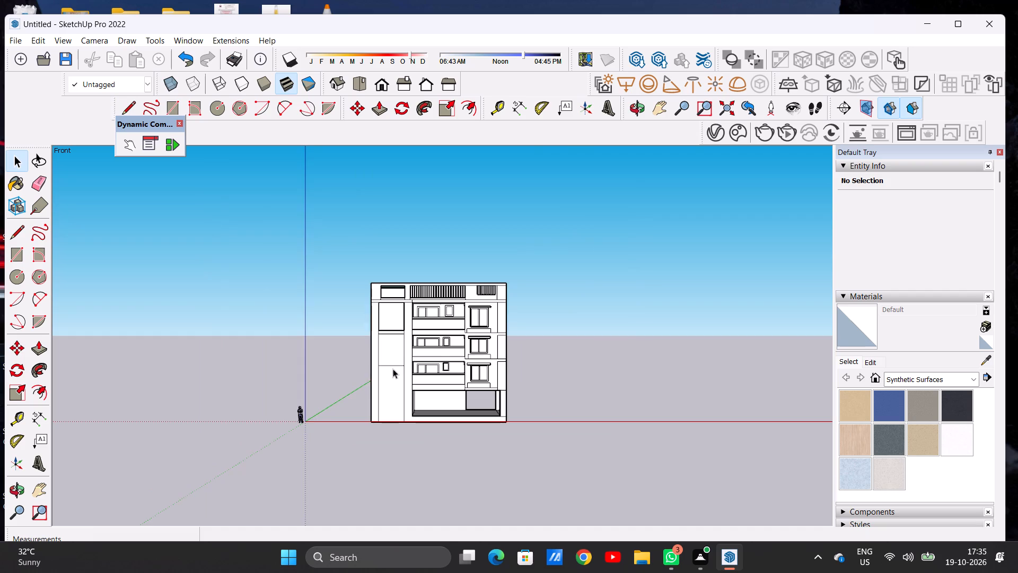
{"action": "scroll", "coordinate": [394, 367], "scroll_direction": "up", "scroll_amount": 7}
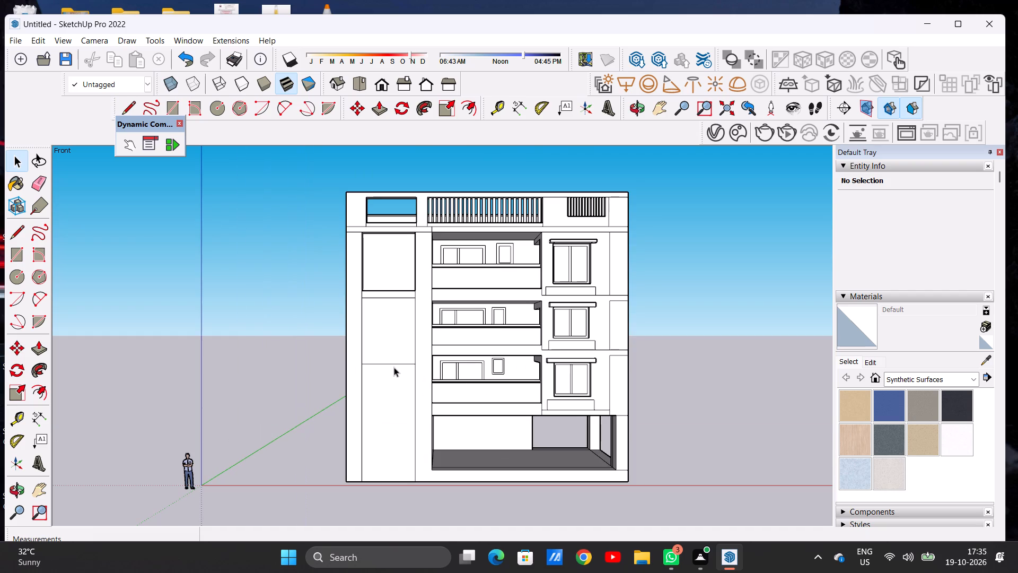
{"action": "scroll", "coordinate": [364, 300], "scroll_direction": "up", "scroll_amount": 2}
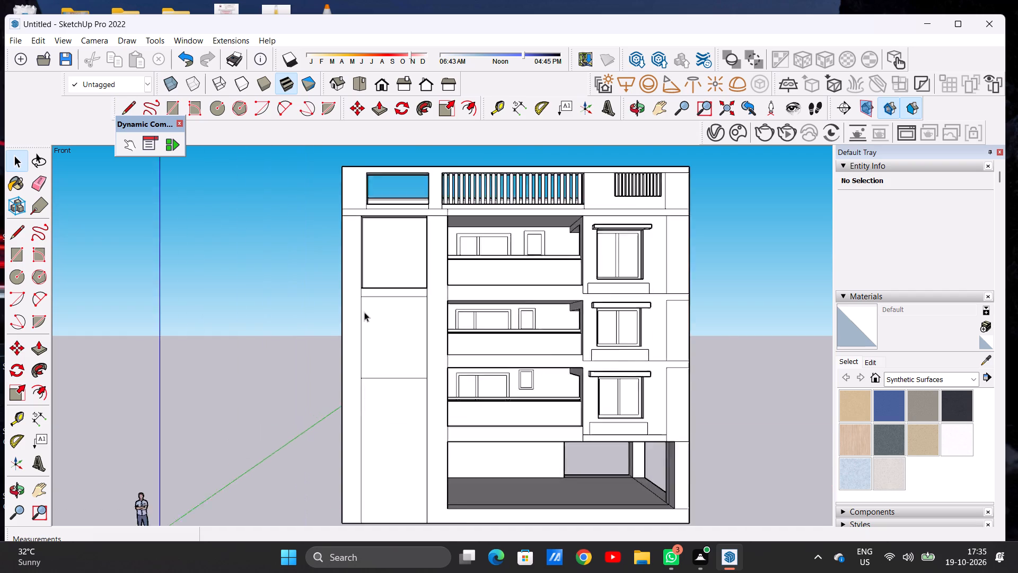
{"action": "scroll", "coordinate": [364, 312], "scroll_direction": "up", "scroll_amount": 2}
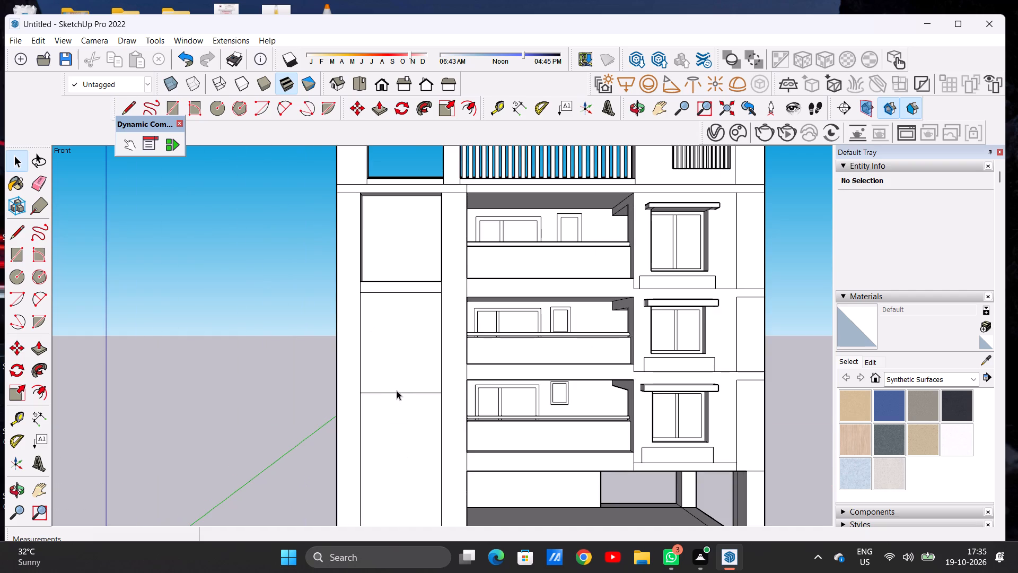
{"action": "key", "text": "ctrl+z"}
Pull the building's underside face further down to deepen the base below the ground floor.
{"action": "scroll", "coordinate": [391, 348], "scroll_direction": "down", "scroll_amount": 13}
{"action": "scroll", "coordinate": [401, 378], "scroll_direction": "up", "scroll_amount": 2}
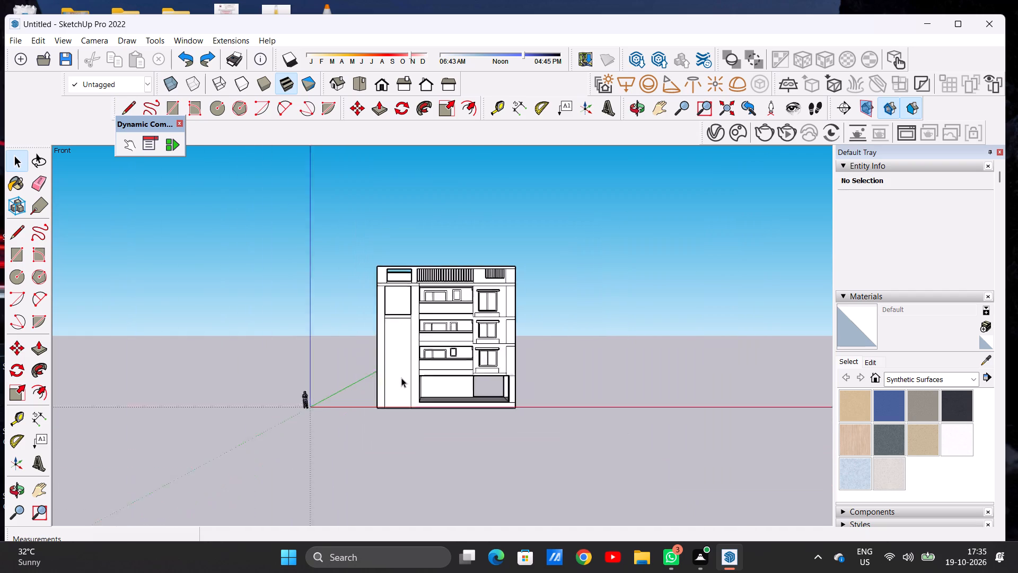
{"action": "scroll", "coordinate": [401, 378], "scroll_direction": "up", "scroll_amount": 4}
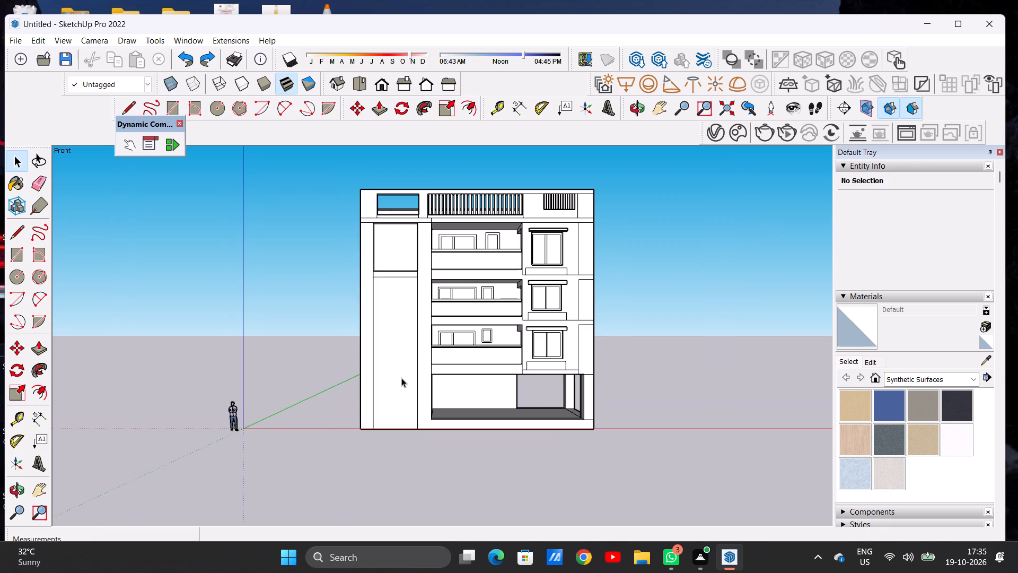
{"action": "scroll", "coordinate": [428, 380], "scroll_direction": "down", "scroll_amount": 5}
{"action": "middle_click_drag", "start_coordinate": [424, 424], "coordinate": [424, 347]}
{"action": "scroll", "coordinate": [423, 429], "scroll_direction": "up", "scroll_amount": 6}
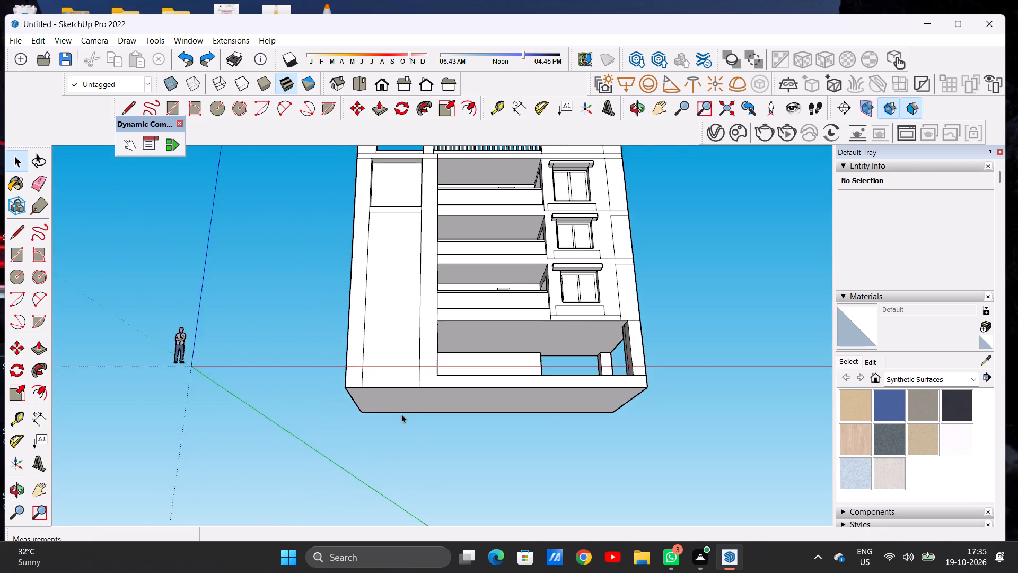
{"action": "scroll", "coordinate": [401, 414], "scroll_direction": "up", "scroll_amount": 6}
{"action": "key", "text": "p"}
{"action": "scroll", "coordinate": [374, 387], "scroll_direction": "up", "scroll_amount": 5}
{"action": "left_click", "coordinate": [374, 387]}
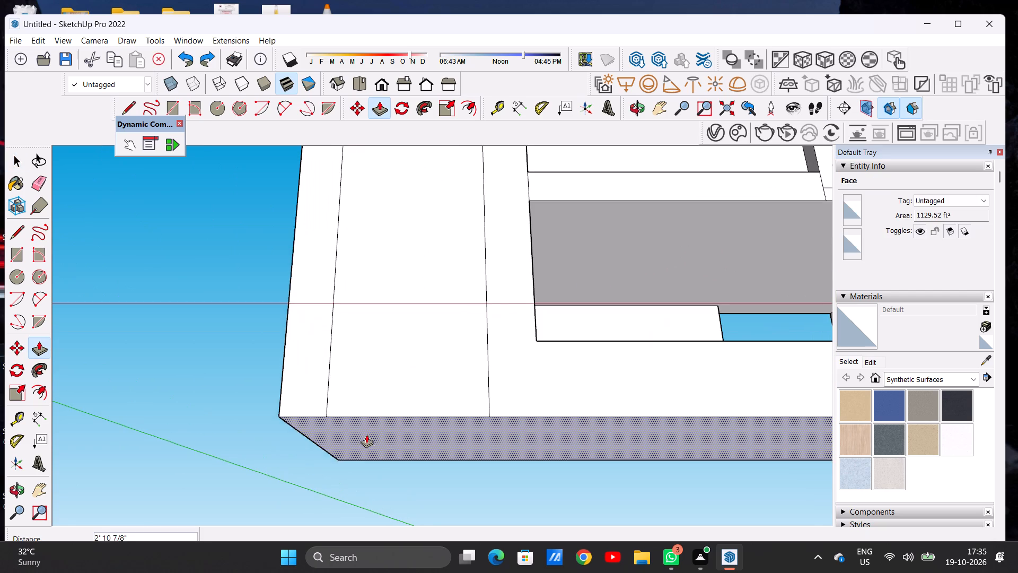
{"action": "scroll", "coordinate": [368, 436], "scroll_direction": "down", "scroll_amount": 9}
{"action": "left_click", "coordinate": [372, 455]}
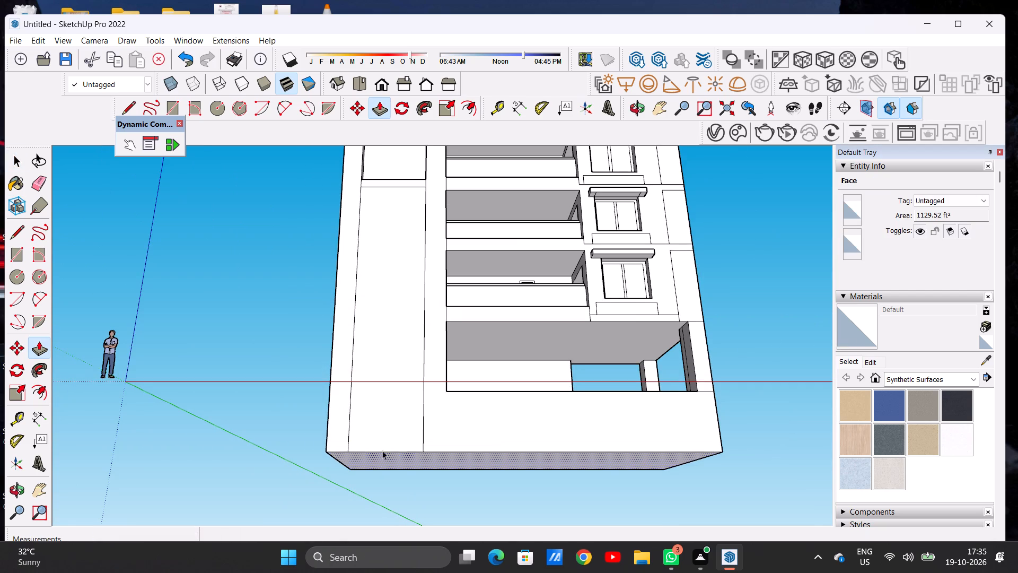
{"action": "key", "text": "space"}
Push the ground floor's floor face down about 8' 11/16" to the building's bottom edge.
{"action": "scroll", "coordinate": [437, 425], "scroll_direction": "down", "scroll_amount": 9}
{"action": "middle_click_drag", "start_coordinate": [433, 356], "coordinate": [434, 471]}
{"action": "scroll", "coordinate": [452, 449], "scroll_direction": "up", "scroll_amount": 5}
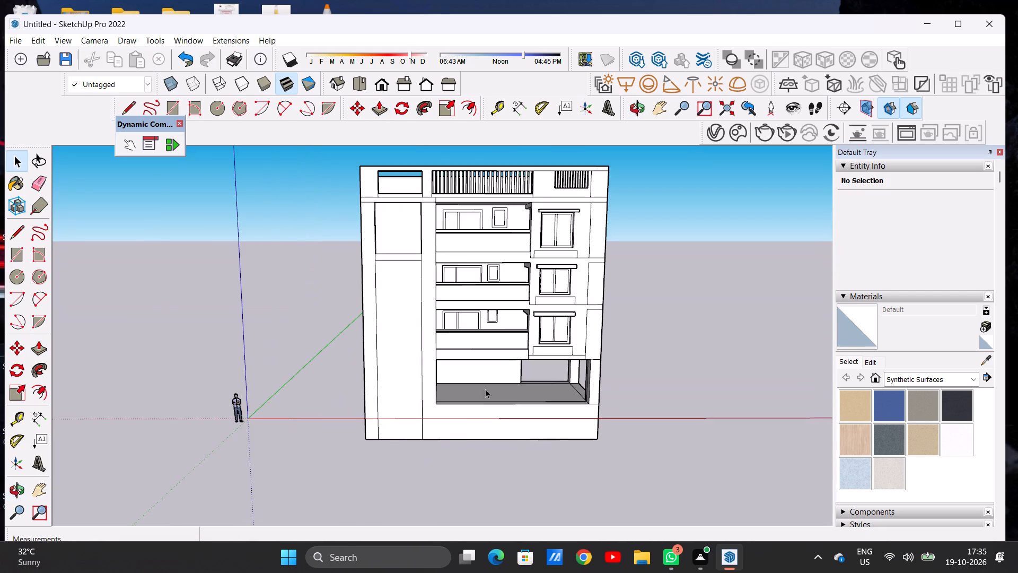
{"action": "middle_click_drag", "start_coordinate": [495, 390], "coordinate": [487, 473]}
{"action": "key", "text": "p"}
{"action": "scroll", "coordinate": [513, 387], "scroll_direction": "up", "scroll_amount": 3}
{"action": "scroll", "coordinate": [513, 387], "scroll_direction": "down", "scroll_amount": 1}
{"action": "scroll", "coordinate": [513, 387], "scroll_direction": "up", "scroll_amount": 4}
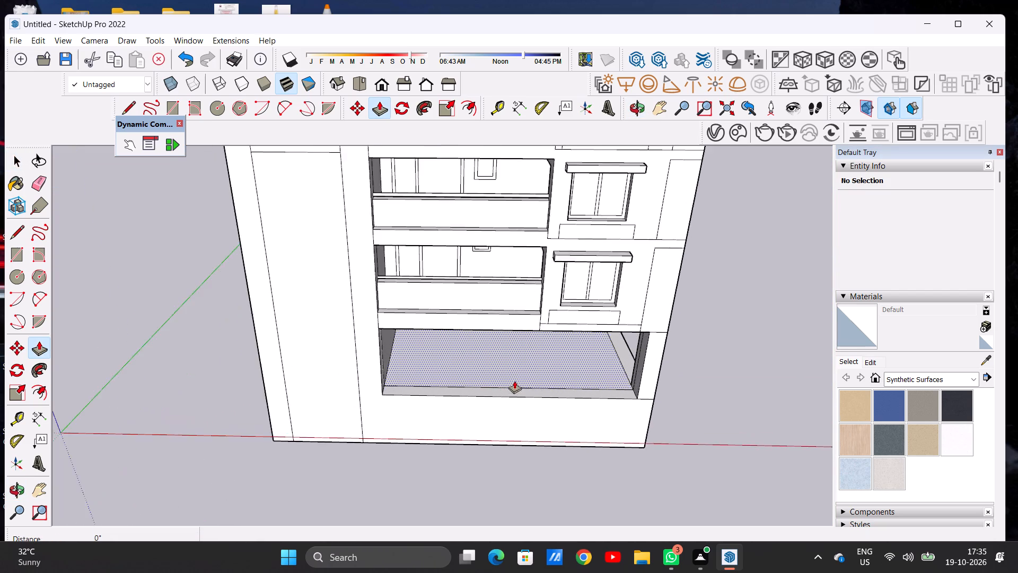
{"action": "scroll", "coordinate": [519, 369], "scroll_direction": "up", "scroll_amount": 7}
{"action": "left_click", "coordinate": [519, 369]}
{"action": "scroll", "coordinate": [521, 397], "scroll_direction": "down", "scroll_amount": 6}
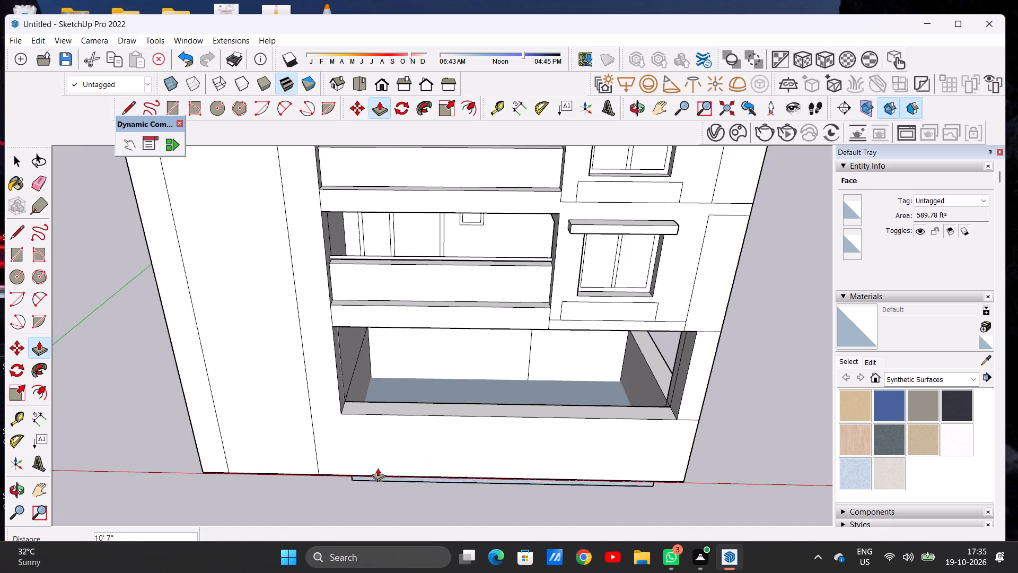
{"action": "left_click", "coordinate": [322, 473]}
{"action": "key", "text": "space"}
{"action": "scroll", "coordinate": [516, 375], "scroll_direction": "down", "scroll_amount": 7}
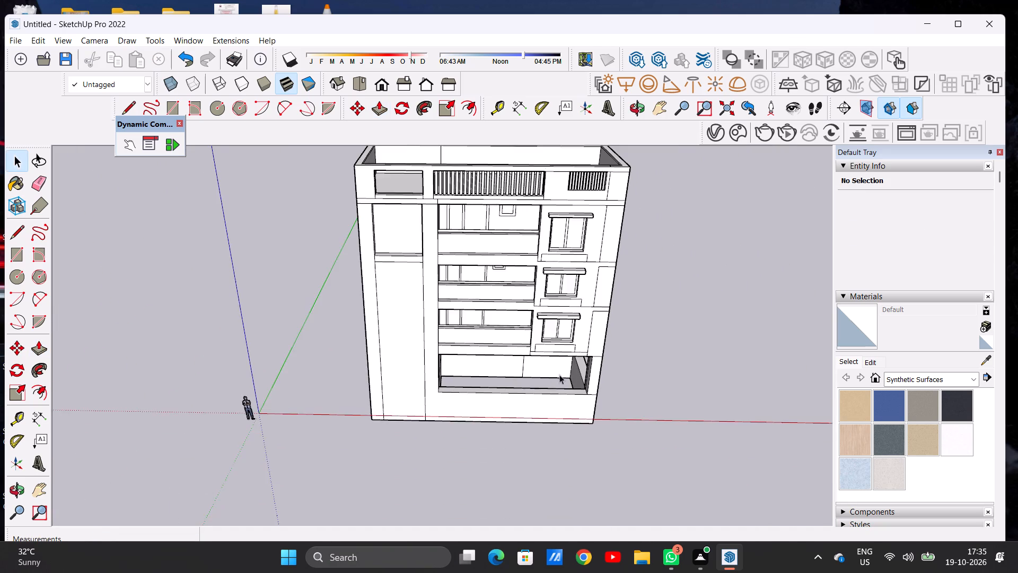
Push the narrow top face of the low wall along the front ground-floor opening down about 5' 6".
{"action": "middle_click_drag", "start_coordinate": [559, 375], "coordinate": [452, 305]}
{"action": "scroll", "coordinate": [552, 441], "scroll_direction": "up", "scroll_amount": 6}
{"action": "middle_click_drag", "start_coordinate": [646, 419], "coordinate": [330, 421]}
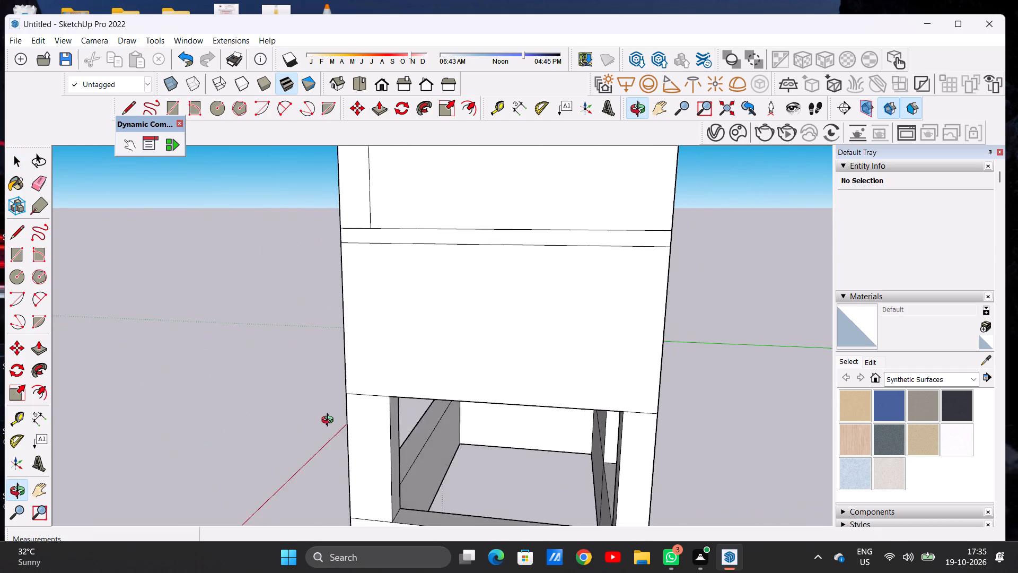
{"action": "middle_click_drag", "start_coordinate": [330, 421], "coordinate": [547, 409]}
{"action": "scroll", "coordinate": [488, 395], "scroll_direction": "down", "scroll_amount": 8}
{"action": "middle_click_drag", "start_coordinate": [503, 429], "coordinate": [557, 438]}
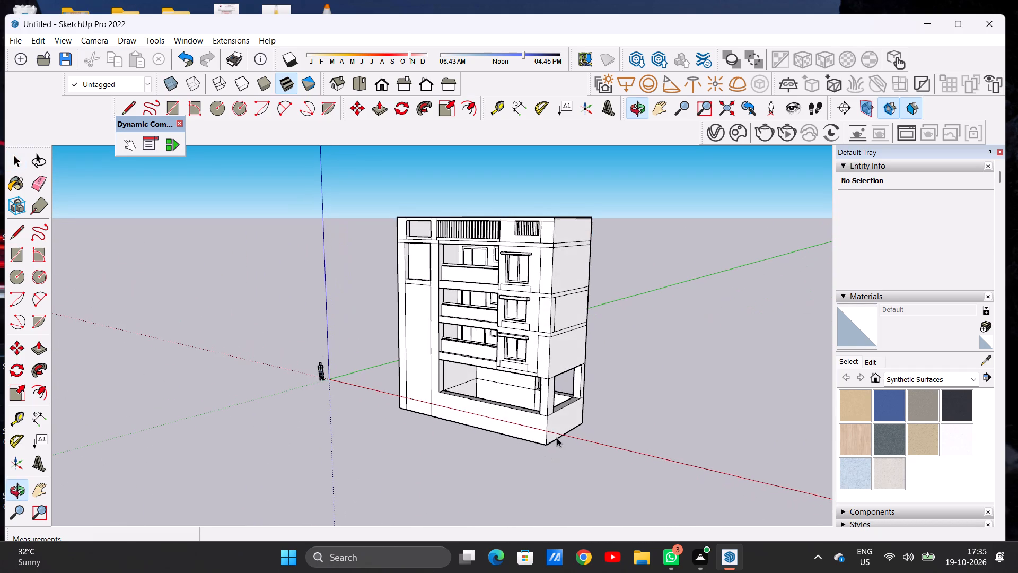
{"action": "scroll", "coordinate": [551, 416], "scroll_direction": "up", "scroll_amount": 7}
{"action": "middle_click_drag", "start_coordinate": [397, 443], "coordinate": [560, 488]}
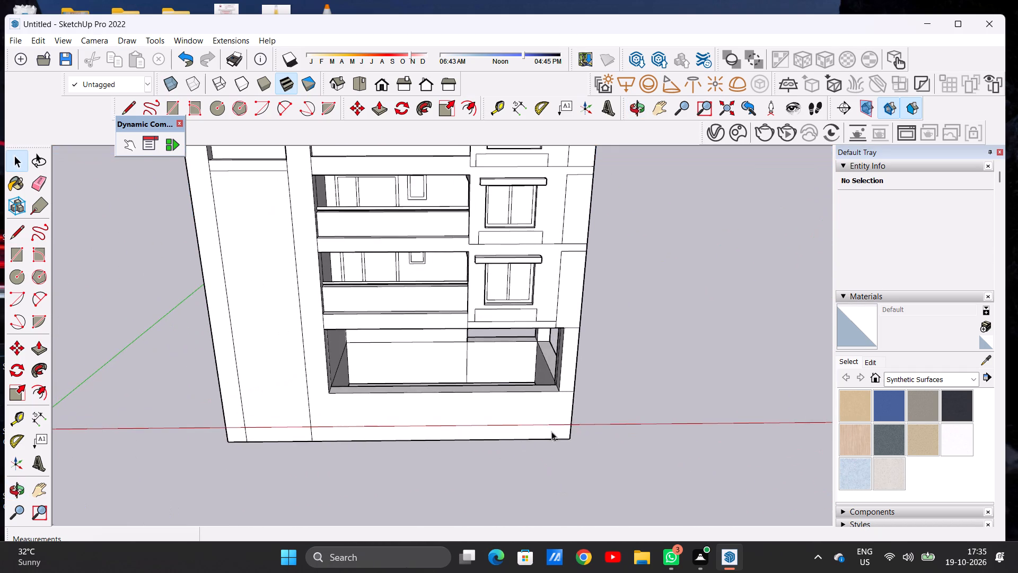
{"action": "scroll", "coordinate": [549, 400], "scroll_direction": "up", "scroll_amount": 6}
{"action": "key", "text": "p"}
{"action": "middle_click_drag", "start_coordinate": [541, 376], "coordinate": [531, 462]}
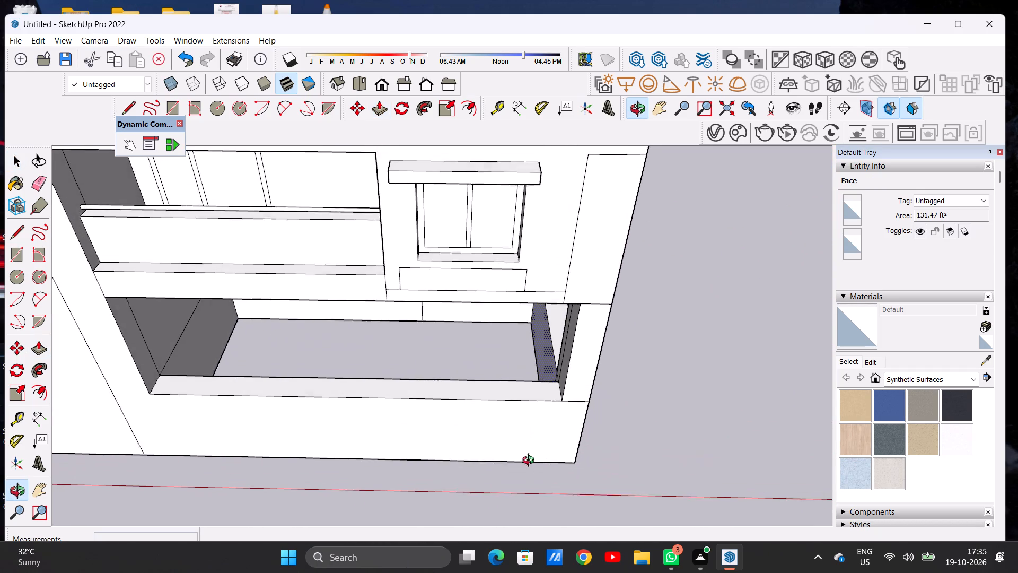
{"action": "middle_click_drag", "start_coordinate": [531, 462], "coordinate": [530, 462]}
{"action": "scroll", "coordinate": [536, 410], "scroll_direction": "up", "scroll_amount": 7}
{"action": "left_click", "coordinate": [536, 374]}
{"action": "scroll", "coordinate": [540, 426], "scroll_direction": "down", "scroll_amount": 6}
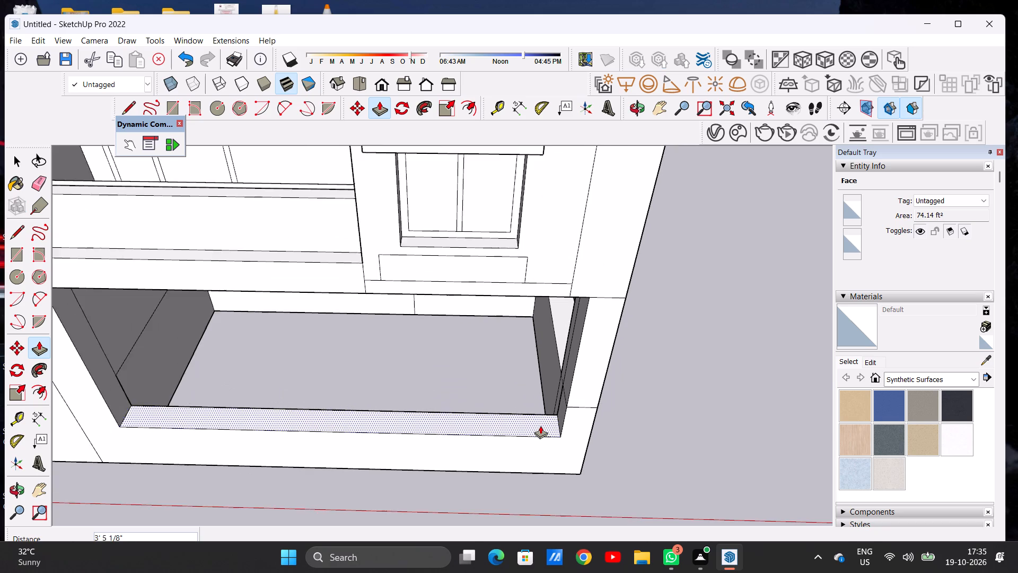
{"action": "left_click", "coordinate": [550, 444]}
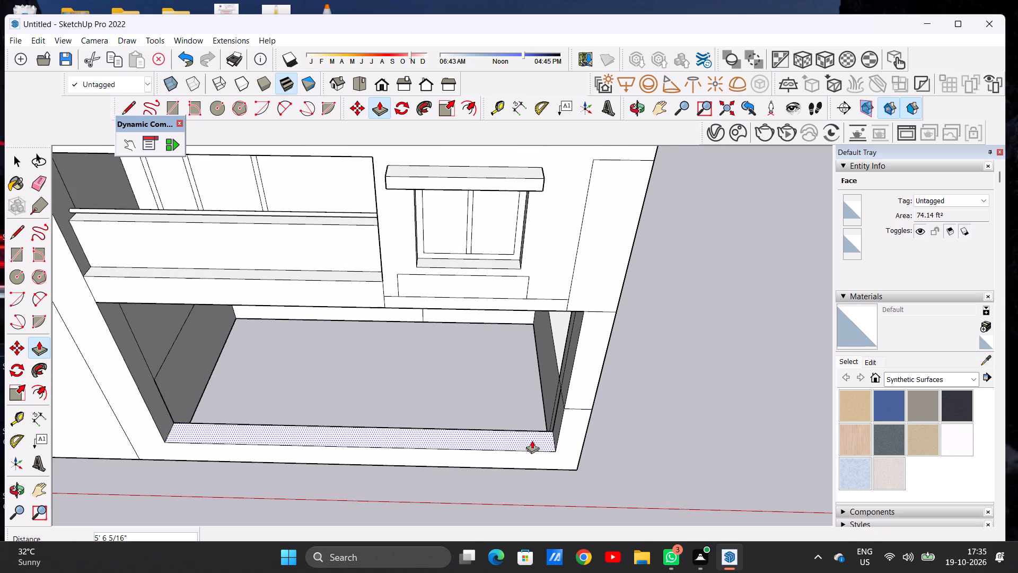
Examine the deepened ground floor from the front, side and underside, checking the floor area inside the front opening.
{"action": "key", "text": "space"}
{"action": "scroll", "coordinate": [486, 424], "scroll_direction": "down", "scroll_amount": 9}
{"action": "middle_click_drag", "start_coordinate": [487, 439], "coordinate": [487, 305]}
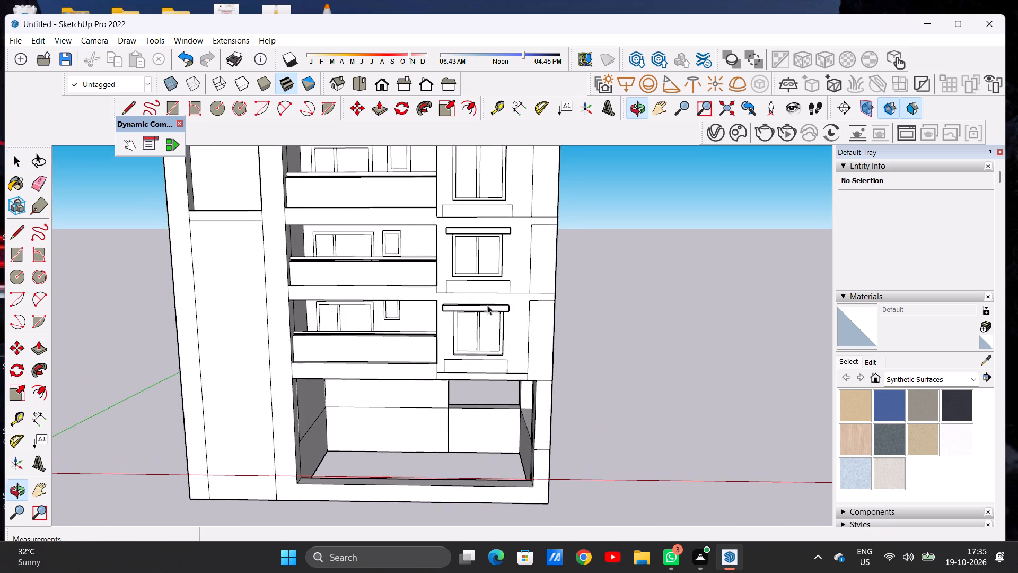
{"action": "scroll", "coordinate": [365, 480], "scroll_direction": "down", "scroll_amount": 6}
{"action": "middle_click_drag", "start_coordinate": [405, 455], "coordinate": [411, 420]}
{"action": "scroll", "coordinate": [269, 509], "scroll_direction": "up", "scroll_amount": 4}
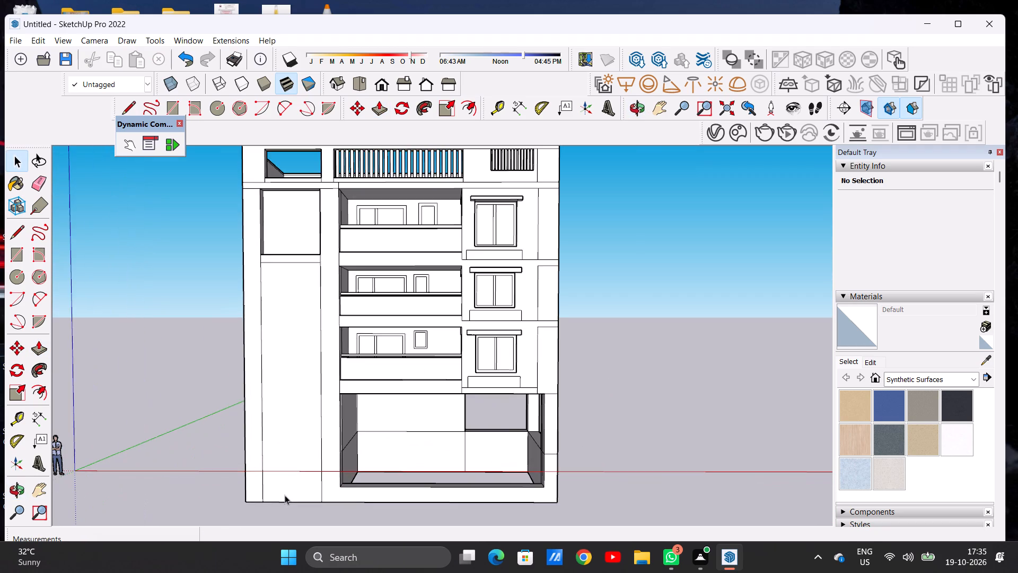
{"action": "scroll", "coordinate": [286, 495], "scroll_direction": "down", "scroll_amount": 6}
{"action": "middle_click_drag", "start_coordinate": [388, 468], "coordinate": [205, 442]}
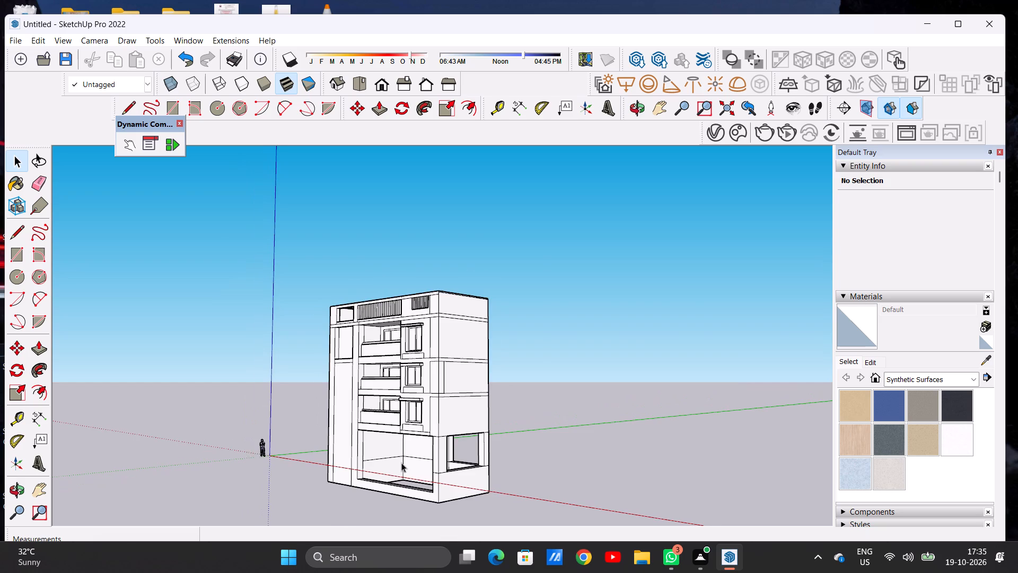
{"action": "scroll", "coordinate": [401, 463], "scroll_direction": "up", "scroll_amount": 6}
{"action": "middle_click_drag", "start_coordinate": [449, 501], "coordinate": [457, 370]}
{"action": "middle_click_drag", "start_coordinate": [498, 449], "coordinate": [550, 379]}
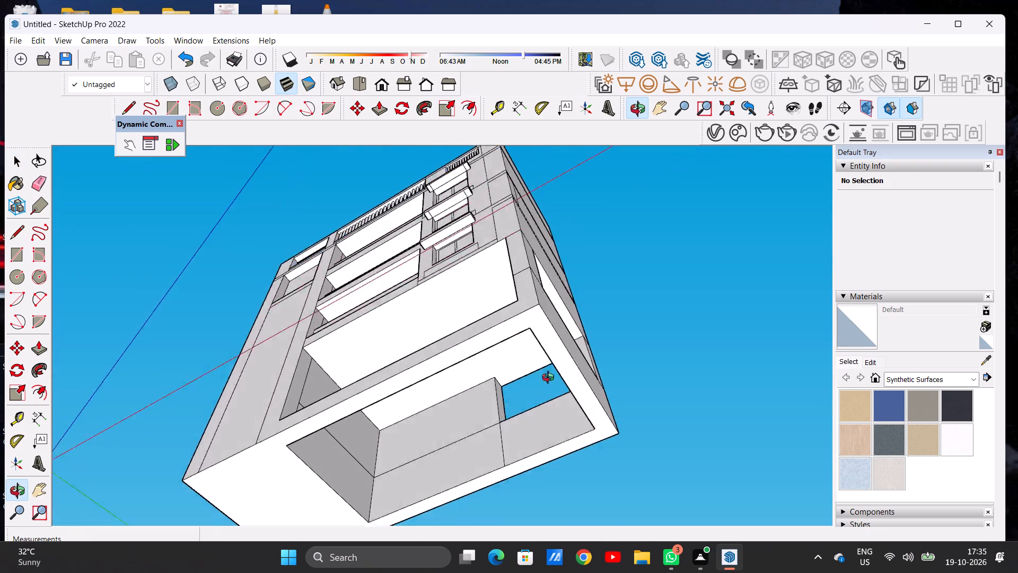
{"action": "middle_click_drag", "start_coordinate": [550, 379], "coordinate": [587, 428]}
{"action": "scroll", "coordinate": [464, 438], "scroll_direction": "down", "scroll_amount": 9}
{"action": "middle_click_drag", "start_coordinate": [447, 427], "coordinate": [534, 571]}
{"action": "middle_click_drag", "start_coordinate": [435, 400], "coordinate": [426, 509]}
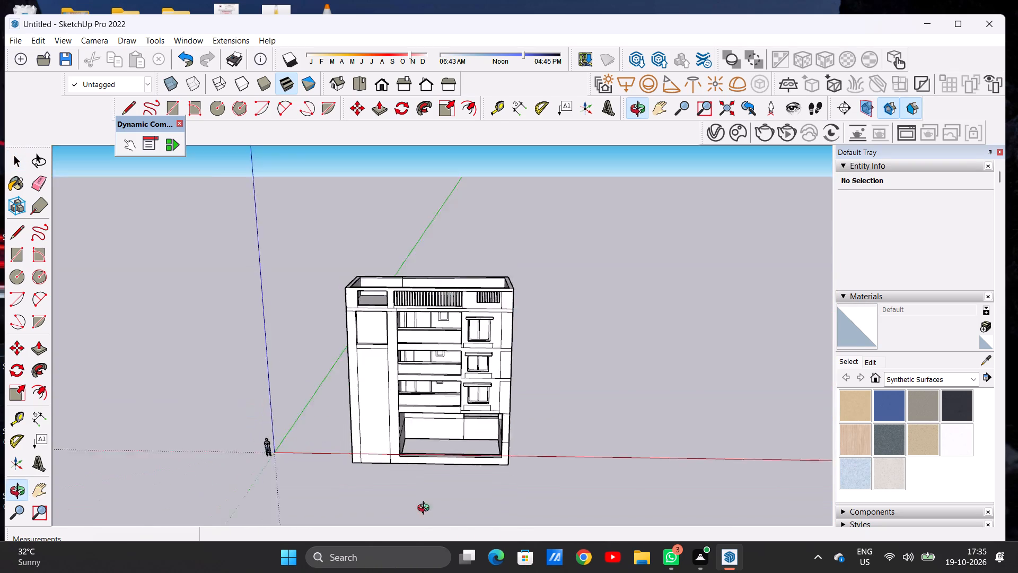
{"action": "middle_click_drag", "start_coordinate": [426, 509], "coordinate": [417, 556]}
{"action": "scroll", "coordinate": [445, 444], "scroll_direction": "up", "scroll_amount": 3}
{"action": "scroll", "coordinate": [445, 444], "scroll_direction": "down", "scroll_amount": 2}
{"action": "scroll", "coordinate": [445, 444], "scroll_direction": "up", "scroll_amount": 20}
{"action": "scroll", "coordinate": [445, 444], "scroll_direction": "up", "scroll_amount": 4}
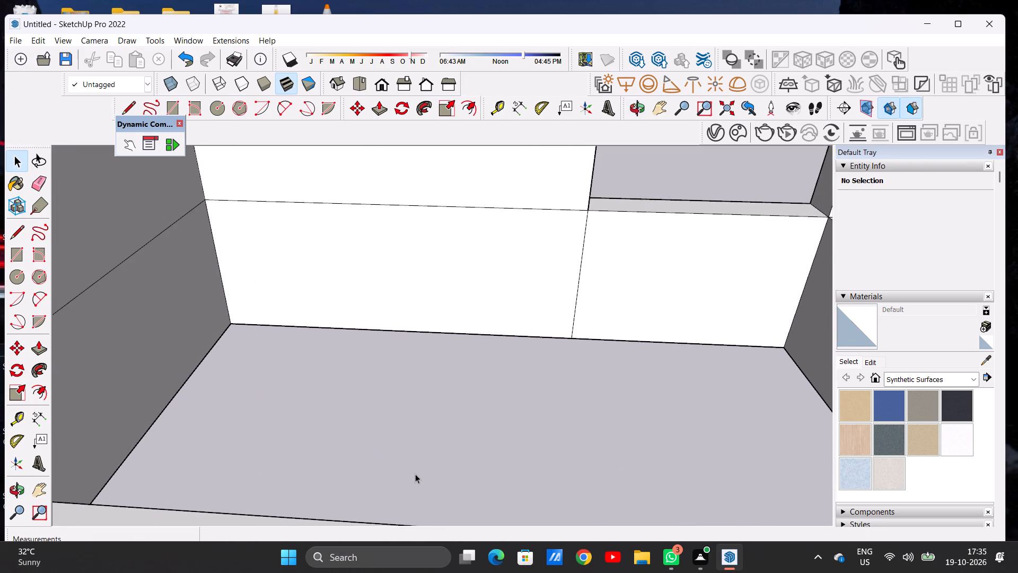
{"action": "scroll", "coordinate": [415, 474], "scroll_direction": "up", "scroll_amount": 7}
{"action": "scroll", "coordinate": [411, 471], "scroll_direction": "down", "scroll_amount": 17}
{"action": "left_click", "coordinate": [418, 441]}
{"action": "left_click", "coordinate": [418, 442]}
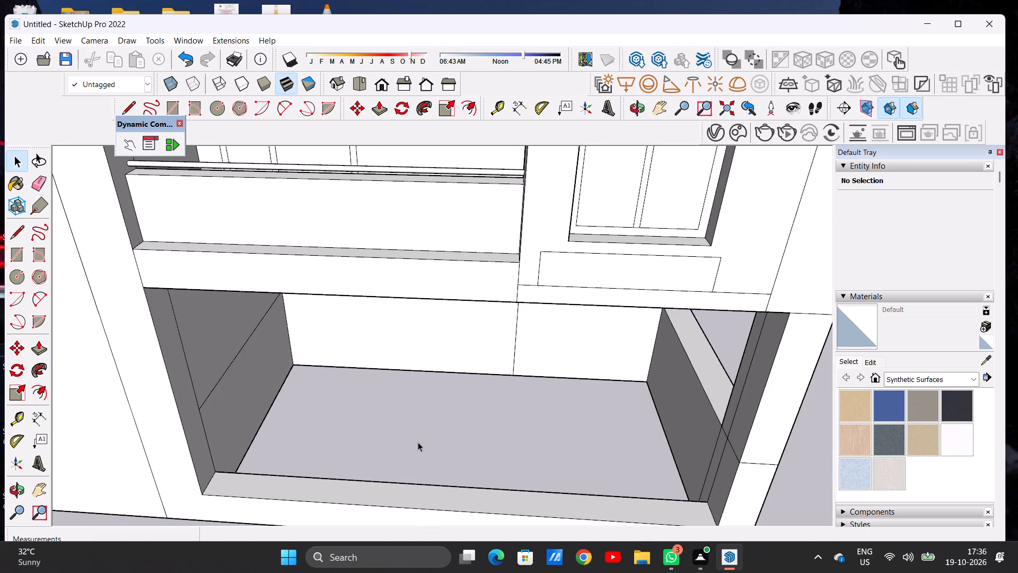
Undo the last two push/pull edits on the ground-floor floor face and the low front wall's top.
{"action": "key", "text": "space"}
{"action": "key", "text": "ctrl+z"}
{"action": "key", "text": "ctrl+z"}
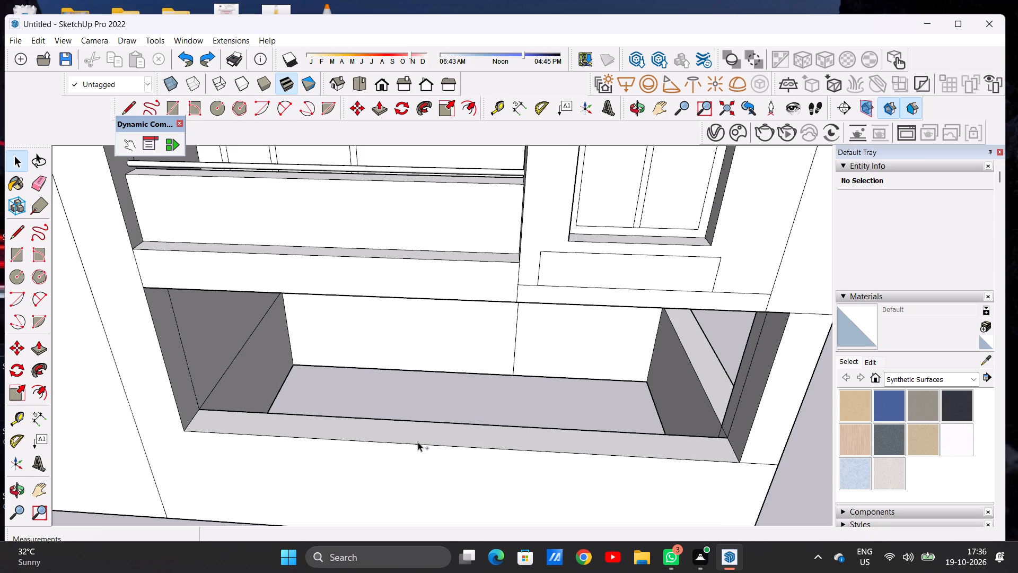
Push the narrow top face of the low wall along the front ground-floor opening down 5' 11 15/16".
{"action": "scroll", "coordinate": [419, 442], "scroll_direction": "down", "scroll_amount": 15}
{"action": "middle_click_drag", "start_coordinate": [507, 435], "coordinate": [303, 355]}
{"action": "middle_click_drag", "start_coordinate": [419, 468], "coordinate": [508, 409]}
{"action": "scroll", "coordinate": [378, 375], "scroll_direction": "down", "scroll_amount": 10}
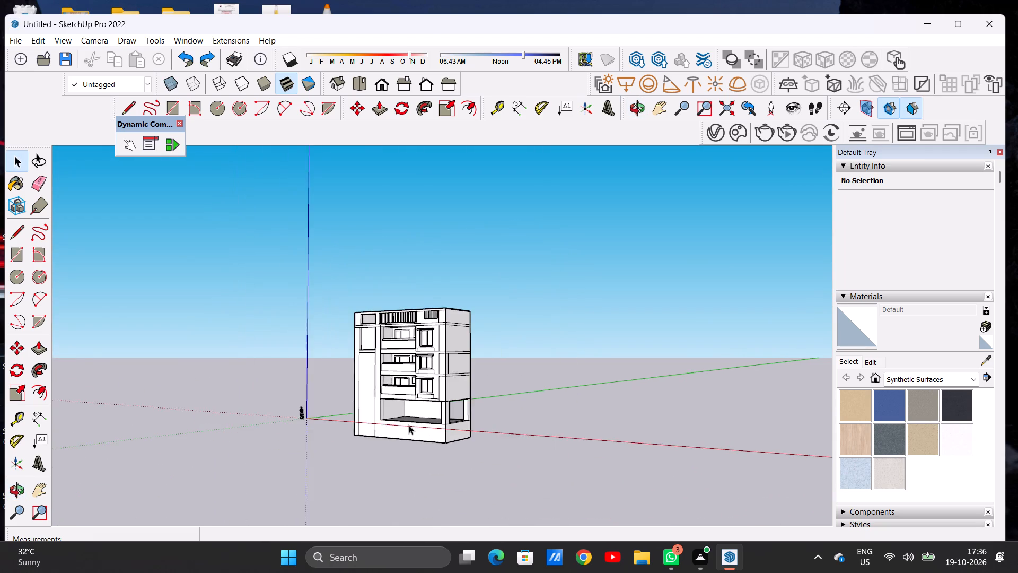
{"action": "middle_click_drag", "start_coordinate": [409, 425], "coordinate": [448, 572]}
{"action": "scroll", "coordinate": [412, 409], "scroll_direction": "up", "scroll_amount": 19}
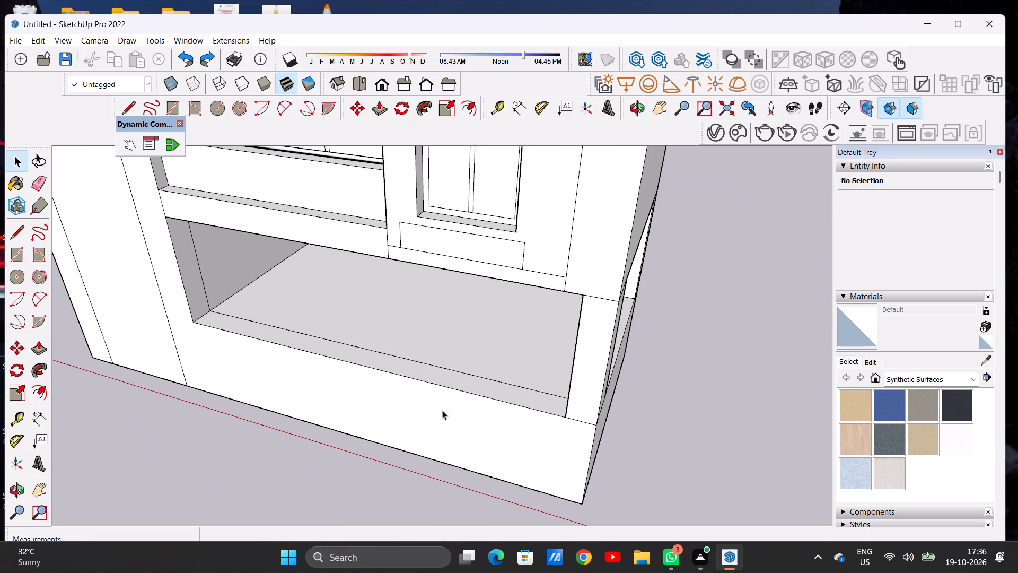
{"action": "key", "text": "p"}
{"action": "scroll", "coordinate": [485, 404], "scroll_direction": "up", "scroll_amount": 6}
{"action": "left_click", "coordinate": [565, 385]}
{"action": "scroll", "coordinate": [563, 394], "scroll_direction": "down", "scroll_amount": 12}
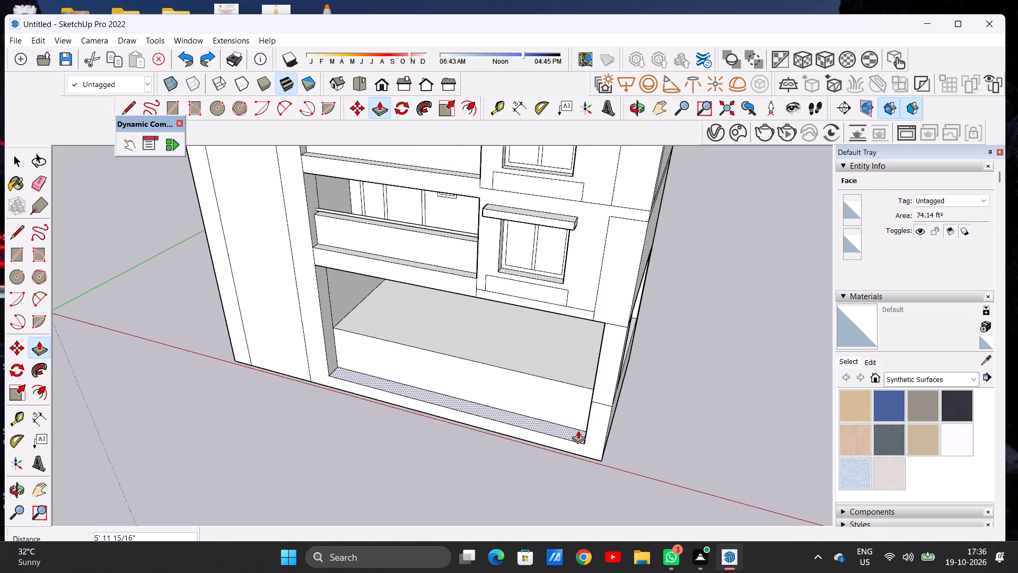
{"action": "left_click", "coordinate": [578, 430]}
Push the ground-floor interior floor face down 5' 11 15/16", level with the lowered front sill.
{"action": "left_click", "coordinate": [562, 372]}
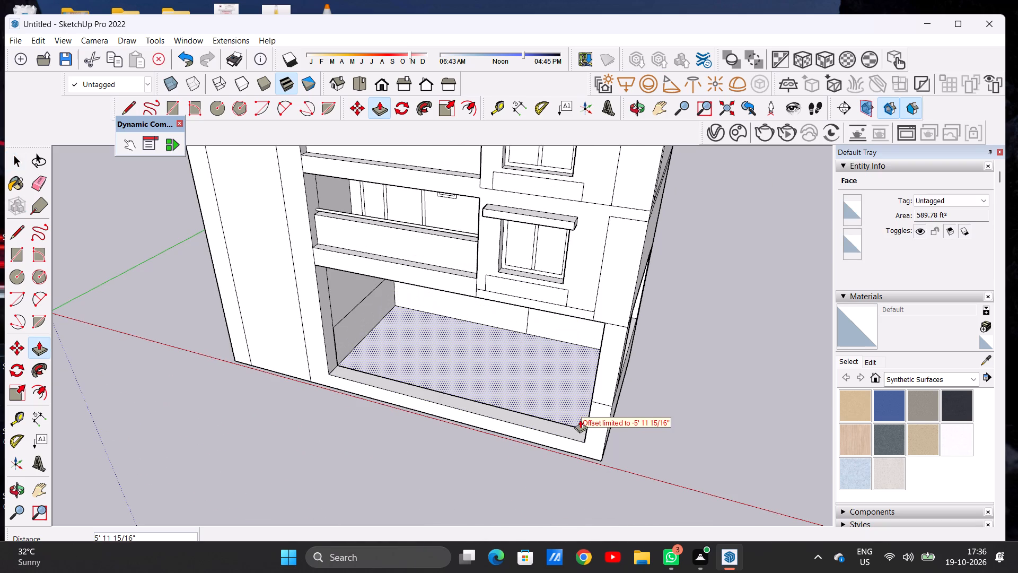
{"action": "middle_click_drag", "start_coordinate": [566, 406], "coordinate": [581, 403]}
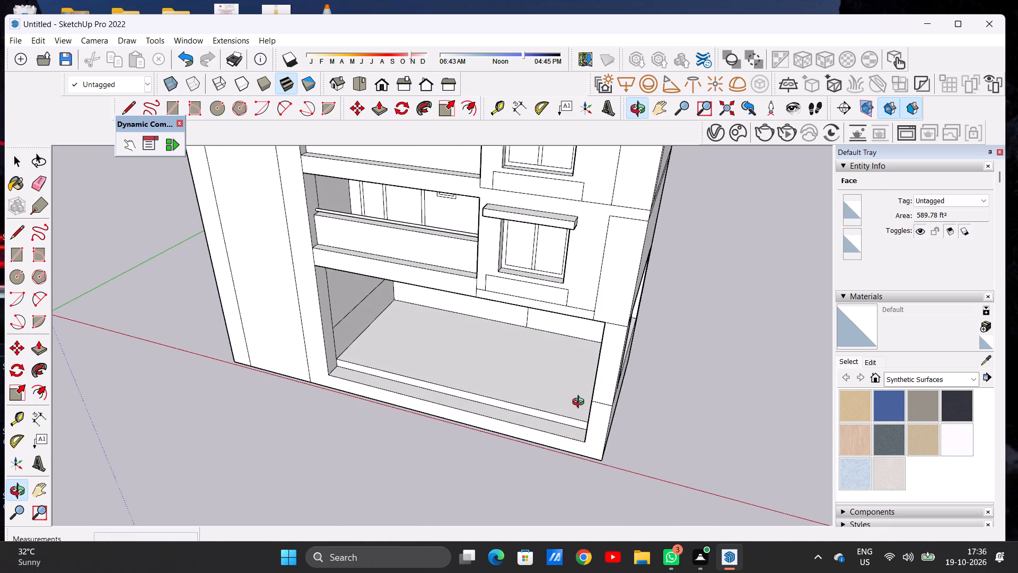
{"action": "middle_click_drag", "start_coordinate": [581, 403], "coordinate": [717, 370]}
{"action": "scroll", "coordinate": [603, 385], "scroll_direction": "up", "scroll_amount": 16}
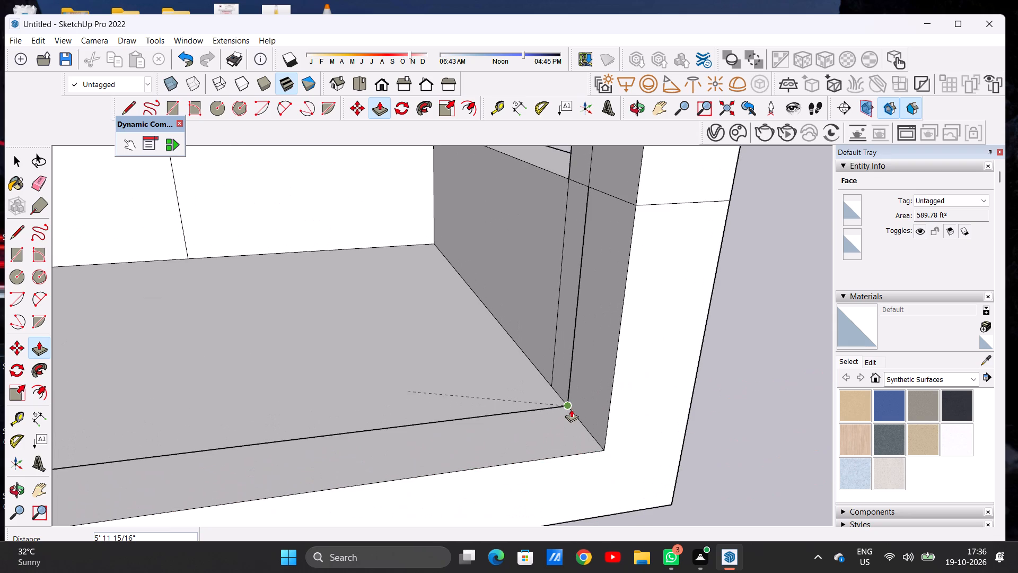
{"action": "left_click", "coordinate": [571, 409]}
{"action": "key", "text": "space"}
Inspect the building's side, rear and front to check the lowered ground floor and its openings.
{"action": "scroll", "coordinate": [422, 409], "scroll_direction": "down", "scroll_amount": 20}
{"action": "scroll", "coordinate": [422, 409], "scroll_direction": "down", "scroll_amount": 4}
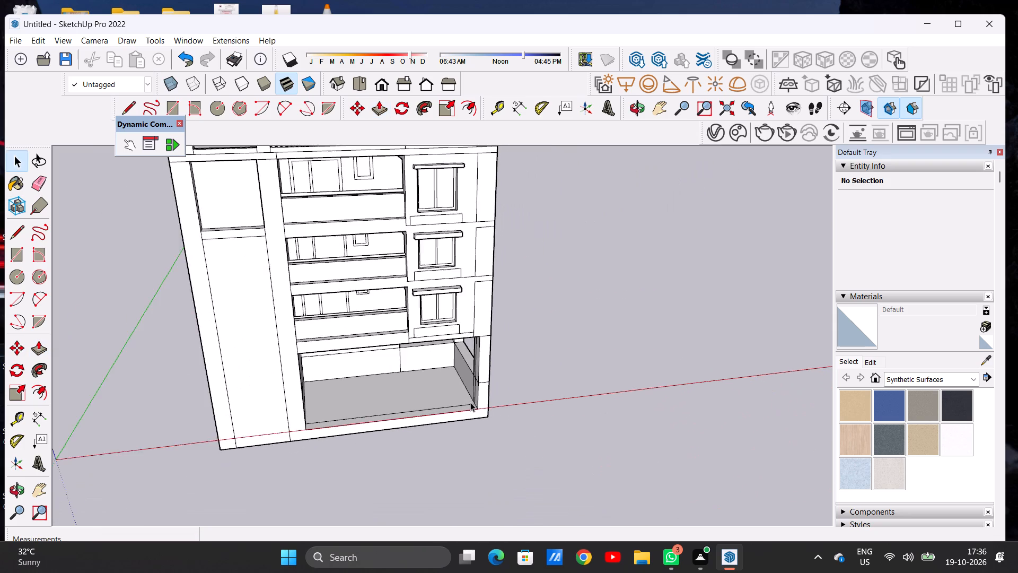
{"action": "middle_click_drag", "start_coordinate": [482, 409], "coordinate": [369, 348]}
{"action": "middle_click_drag", "start_coordinate": [545, 372], "coordinate": [283, 377]}
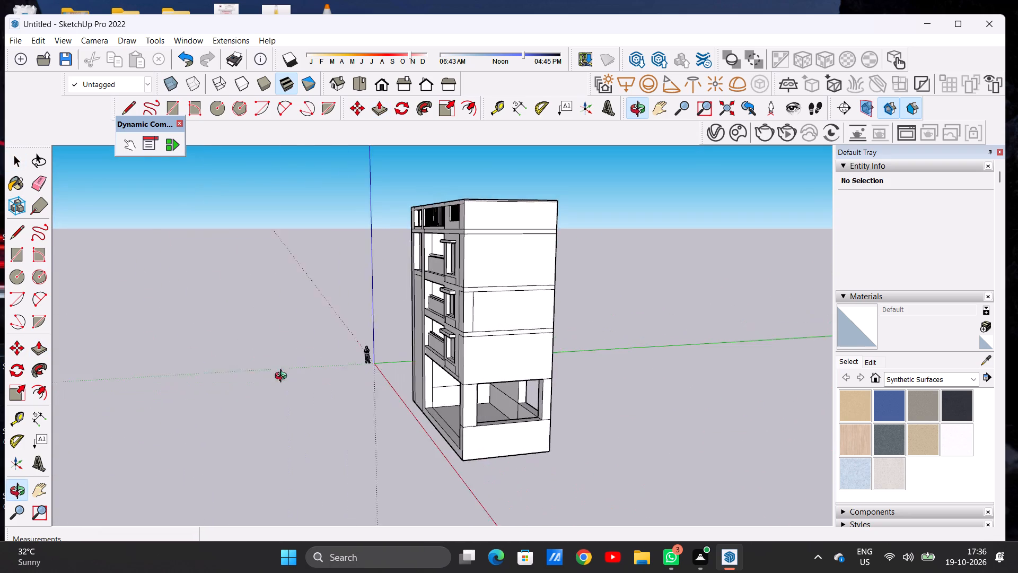
{"action": "middle_click_drag", "start_coordinate": [283, 377], "coordinate": [282, 377]}
{"action": "middle_click_drag", "start_coordinate": [556, 427], "coordinate": [241, 440]}
{"action": "scroll", "coordinate": [445, 449], "scroll_direction": "up", "scroll_amount": 6}
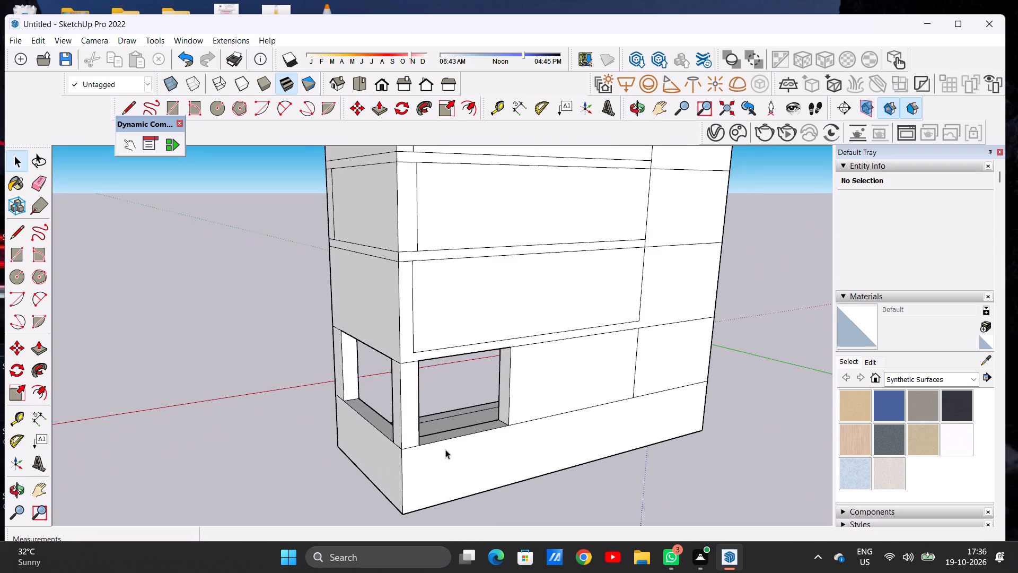
{"action": "scroll", "coordinate": [429, 439], "scroll_direction": "up", "scroll_amount": 1}
{"action": "middle_click_drag", "start_coordinate": [429, 439], "coordinate": [559, 444]}
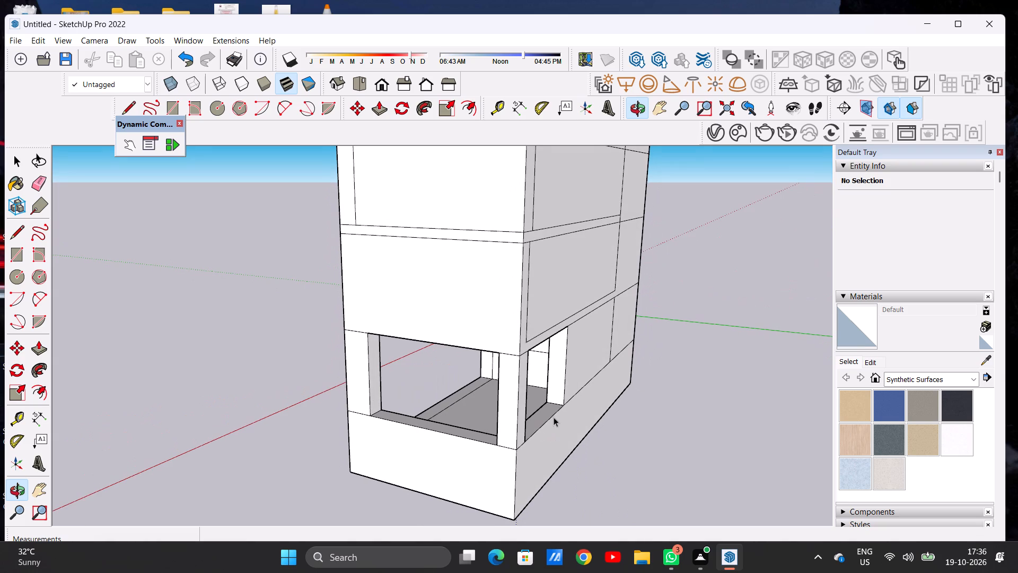
{"action": "middle_click_drag", "start_coordinate": [362, 441], "coordinate": [655, 409]}
{"action": "scroll", "coordinate": [521, 397], "scroll_direction": "down", "scroll_amount": 7}
{"action": "middle_click_drag", "start_coordinate": [466, 404], "coordinate": [708, 380]}
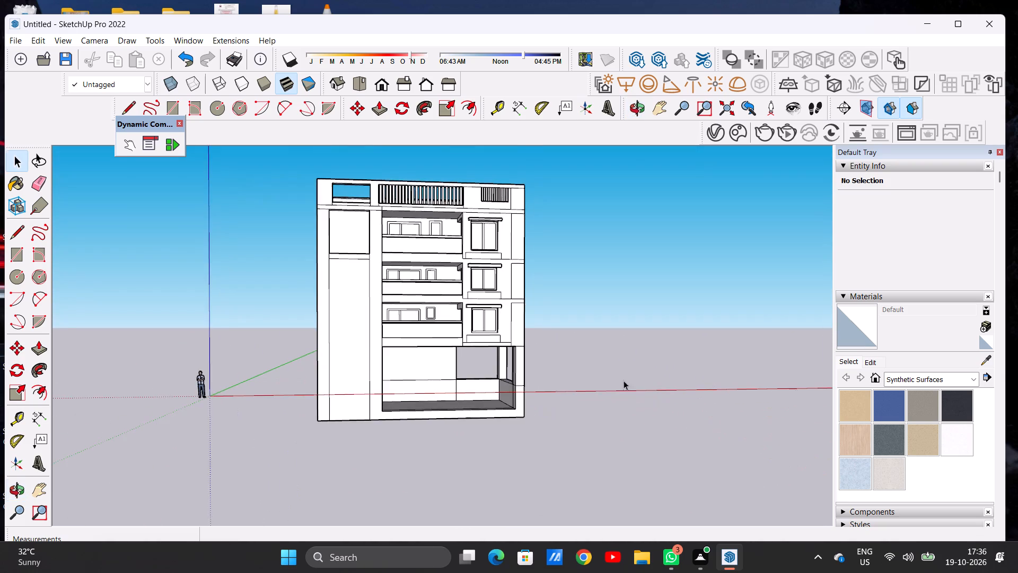
{"action": "scroll", "coordinate": [517, 380], "scroll_direction": "up", "scroll_amount": 6}
{"action": "middle_click_drag", "start_coordinate": [406, 379], "coordinate": [367, 420]}
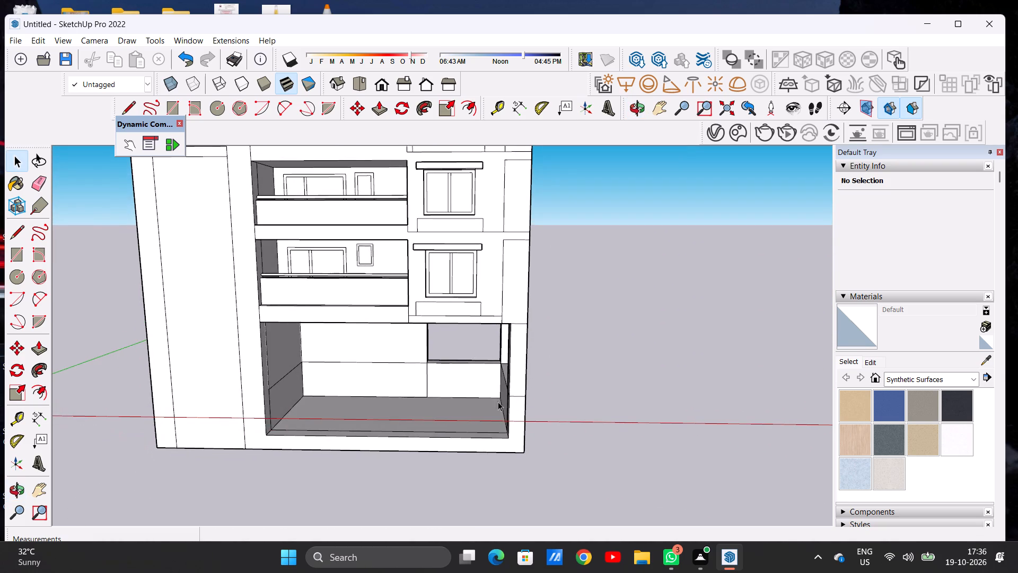
{"action": "scroll", "coordinate": [517, 402], "scroll_direction": "down", "scroll_amount": 4}
{"action": "middle_click_drag", "start_coordinate": [578, 398], "coordinate": [559, 372]}
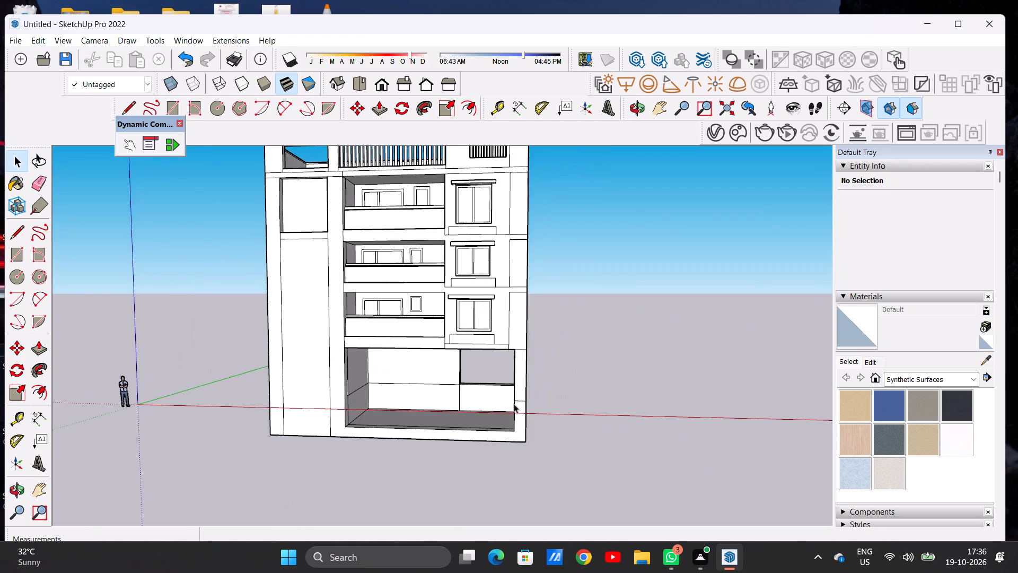
Erase the leftover dividing lines on the ground-floor room's back wall and its side wall next to the vertical panel.
{"action": "scroll", "coordinate": [445, 424], "scroll_direction": "down", "scroll_amount": 6}
{"action": "scroll", "coordinate": [444, 406], "scroll_direction": "up", "scroll_amount": 12}
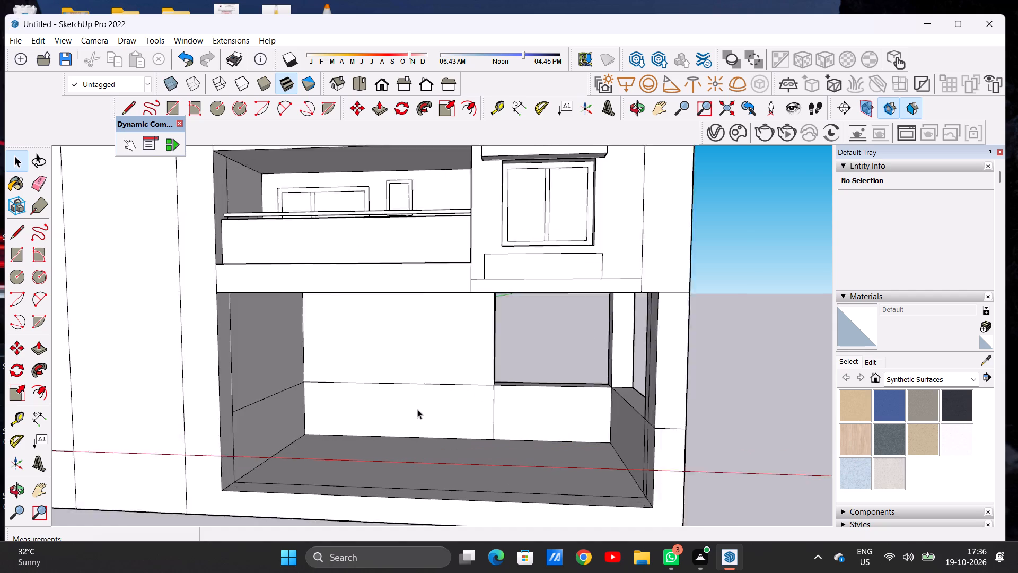
{"action": "scroll", "coordinate": [417, 409], "scroll_direction": "up", "scroll_amount": 2}
{"action": "key", "text": "e"}
{"action": "left_click", "coordinate": [392, 379]}
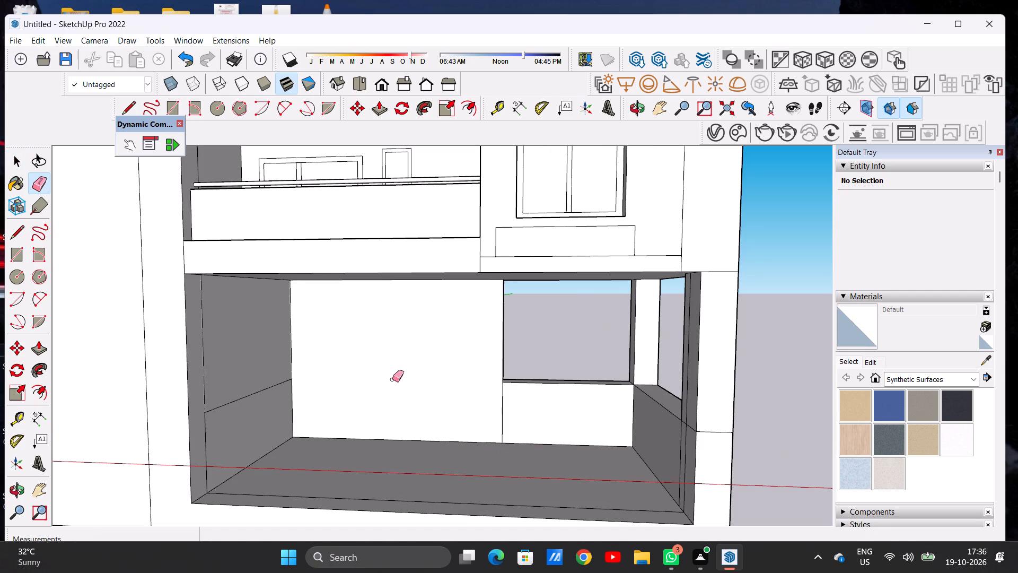
{"action": "left_click_drag", "start_coordinate": [239, 400], "coordinate": [239, 405]}
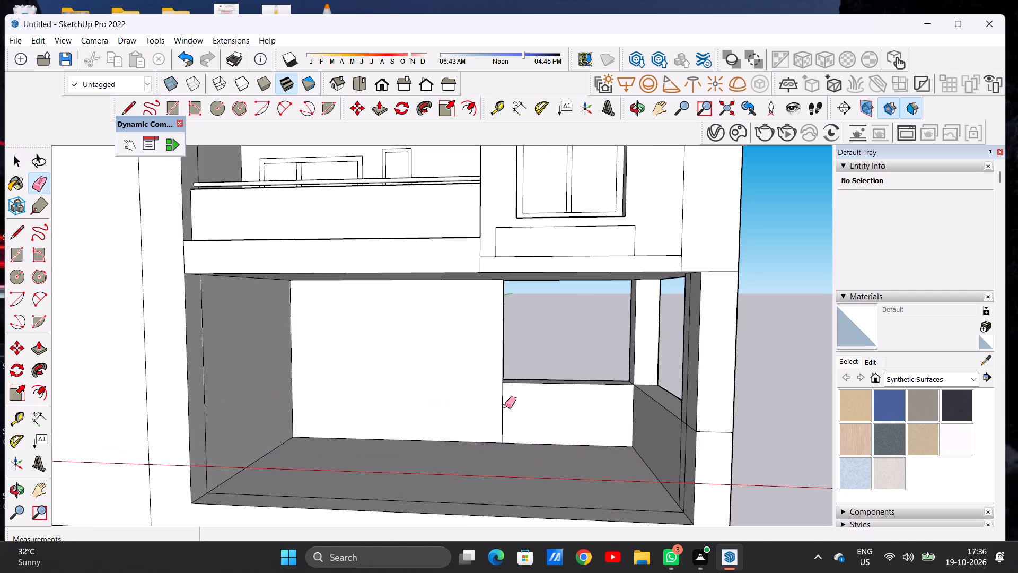
{"action": "left_click_drag", "start_coordinate": [505, 406], "coordinate": [492, 410]}
{"action": "key", "text": "space"}
Review the whole building in the standard front view and from raised angles, checking its proportions and base.
{"action": "scroll", "coordinate": [475, 438], "scroll_direction": "down", "scroll_amount": 15}
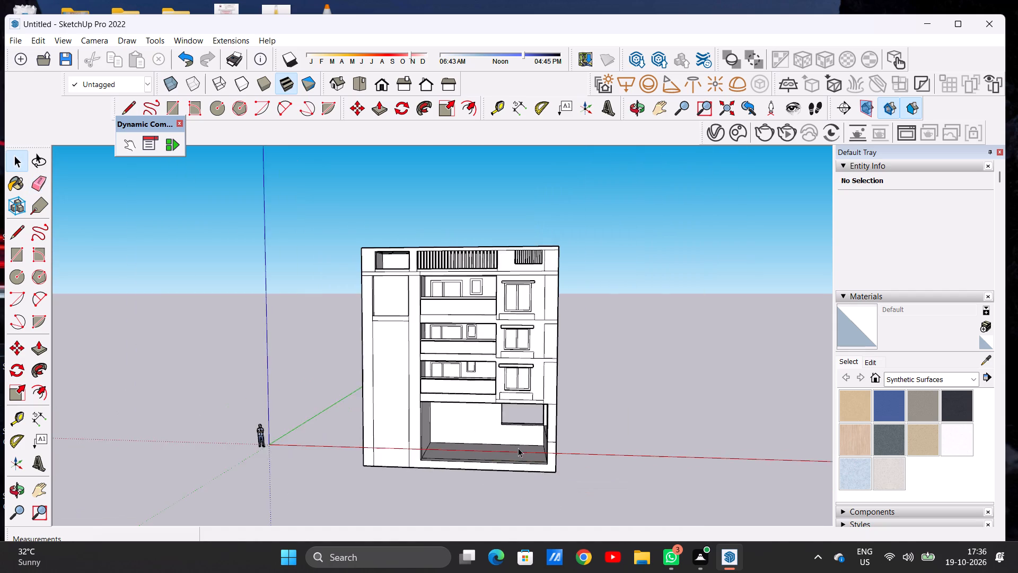
{"action": "scroll", "coordinate": [518, 448], "scroll_direction": "down", "scroll_amount": 2}
{"action": "scroll", "coordinate": [504, 435], "scroll_direction": "up", "scroll_amount": 7}
{"action": "scroll", "coordinate": [423, 407], "scroll_direction": "up", "scroll_amount": 6}
{"action": "middle_click_drag", "start_coordinate": [388, 354], "coordinate": [400, 447]}
{"action": "scroll", "coordinate": [388, 415], "scroll_direction": "down", "scroll_amount": 14}
{"action": "scroll", "coordinate": [394, 406], "scroll_direction": "up", "scroll_amount": 8}
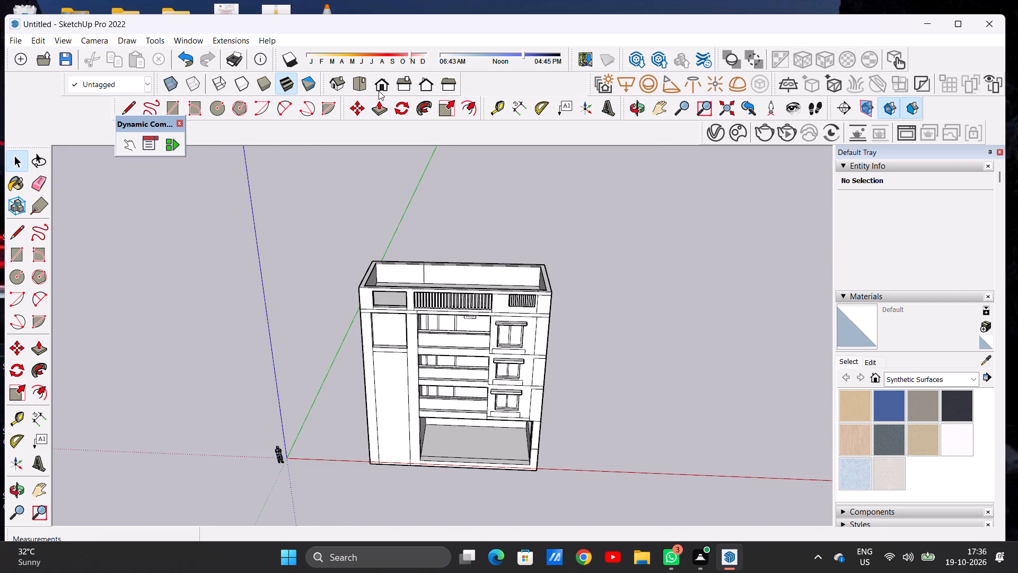
{"action": "left_click", "coordinate": [377, 86]}
{"action": "scroll", "coordinate": [547, 356], "scroll_direction": "up", "scroll_amount": 8}
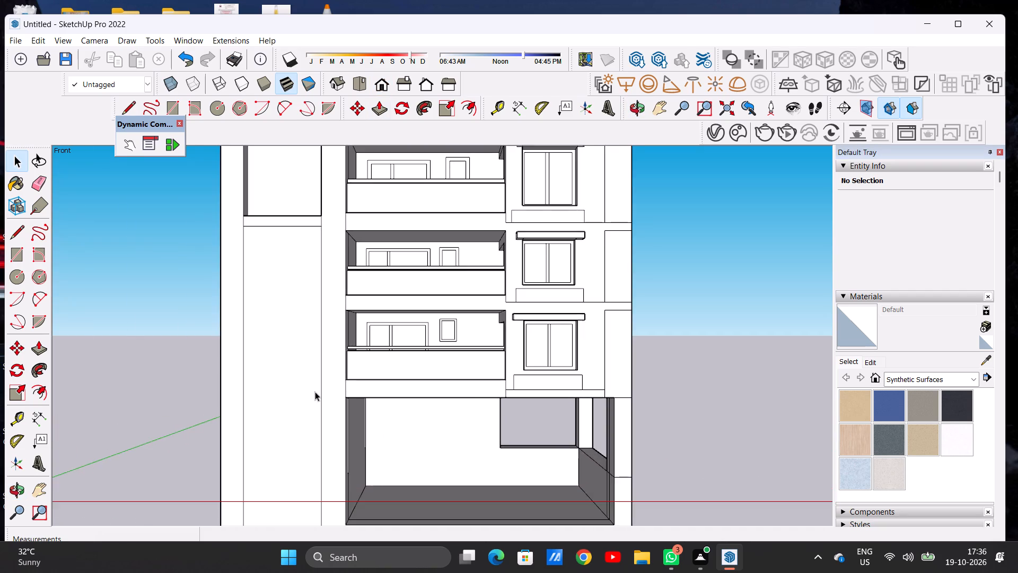
{"action": "scroll", "coordinate": [299, 394], "scroll_direction": "down", "scroll_amount": 15}
{"action": "middle_click_drag", "start_coordinate": [357, 336], "coordinate": [371, 473]}
{"action": "scroll", "coordinate": [285, 389], "scroll_direction": "up", "scroll_amount": 5}
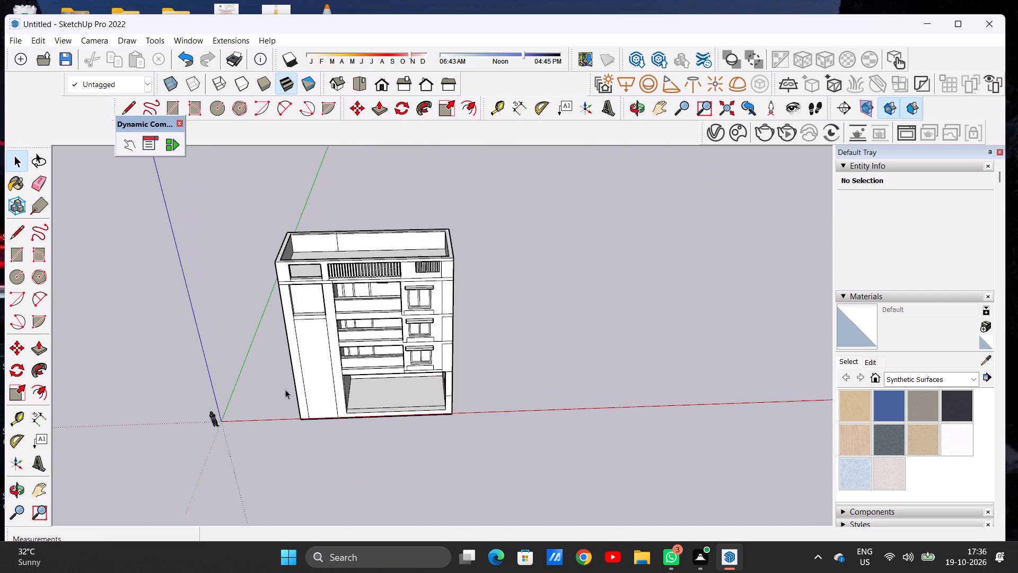
{"action": "scroll", "coordinate": [285, 389], "scroll_direction": "up", "scroll_amount": 2}
{"action": "left_click", "coordinate": [357, 78]}
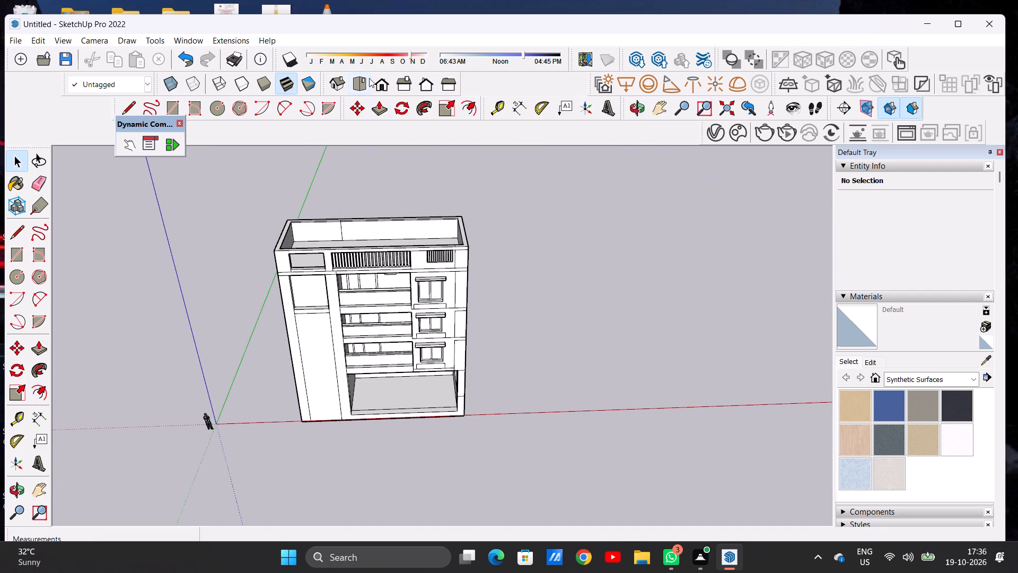
{"action": "left_click", "coordinate": [379, 78]}
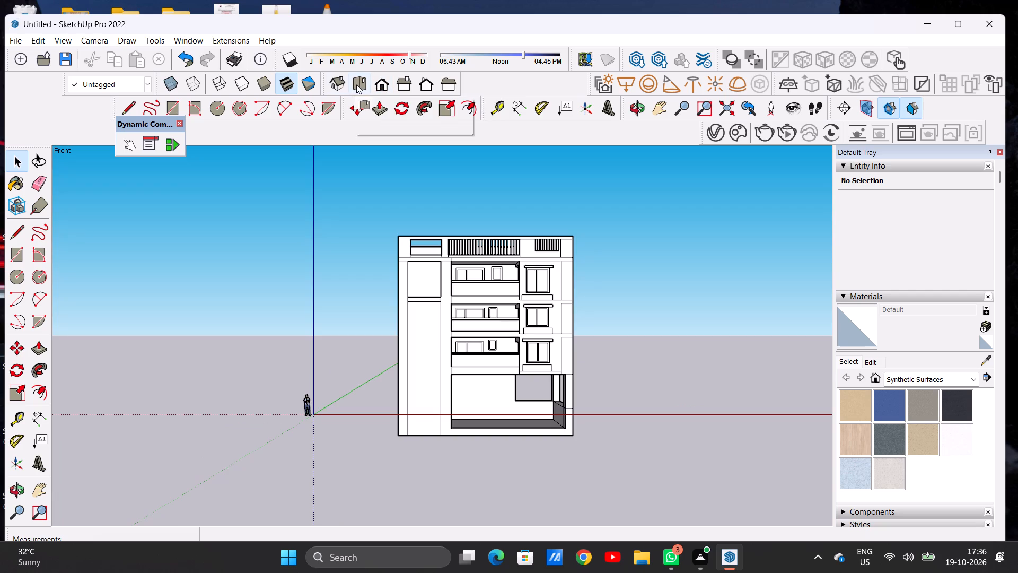
{"action": "left_click", "coordinate": [358, 84]}
{"action": "scroll", "coordinate": [540, 299], "scroll_direction": "up", "scroll_amount": 7}
{"action": "middle_click_drag", "start_coordinate": [500, 417], "coordinate": [498, 211]}
{"action": "middle_click_drag", "start_coordinate": [503, 395], "coordinate": [486, 287]}
{"action": "scroll", "coordinate": [469, 272], "scroll_direction": "down", "scroll_amount": 20}
{"action": "scroll", "coordinate": [514, 505], "scroll_direction": "up", "scroll_amount": 5}
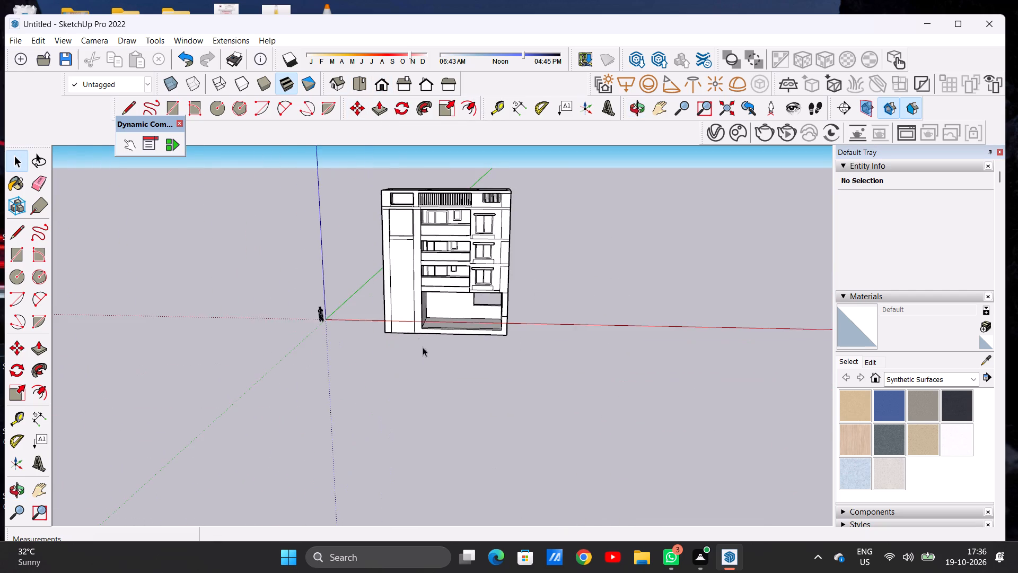
{"action": "scroll", "coordinate": [418, 332], "scroll_direction": "up", "scroll_amount": 11}
{"action": "middle_click_drag", "start_coordinate": [393, 272], "coordinate": [405, 344]}
{"action": "scroll", "coordinate": [393, 348], "scroll_direction": "down", "scroll_amount": 6}
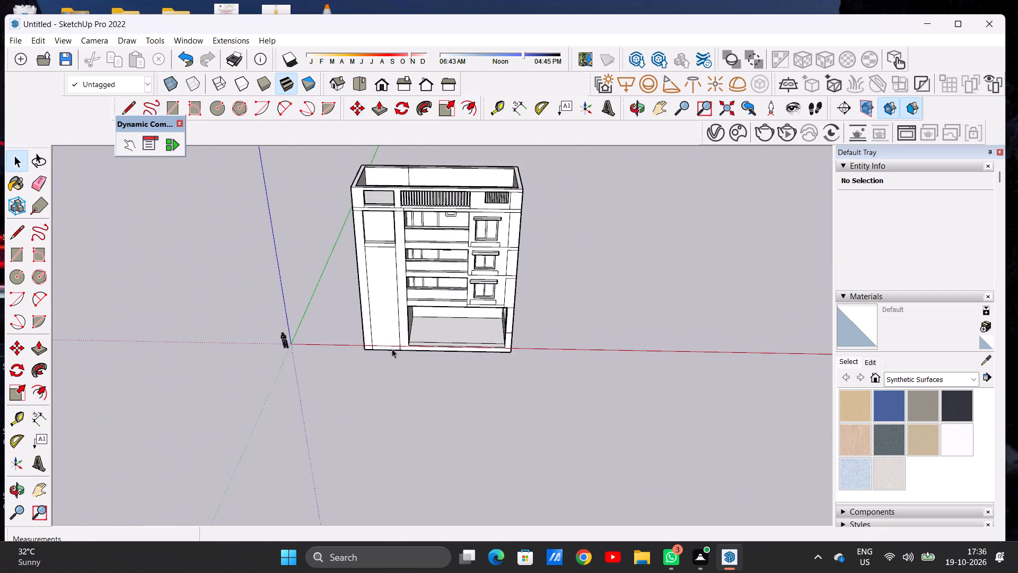
Select the entire building and move it about 41' 4" away from the red axis, using its bottom front corner as the base point.
{"action": "scroll", "coordinate": [392, 349], "scroll_direction": "down", "scroll_amount": 7}
{"action": "scroll", "coordinate": [410, 292], "scroll_direction": "up", "scroll_amount": 8}
{"action": "triple_click", "coordinate": [410, 292]}
{"action": "double_click", "coordinate": [410, 292]}
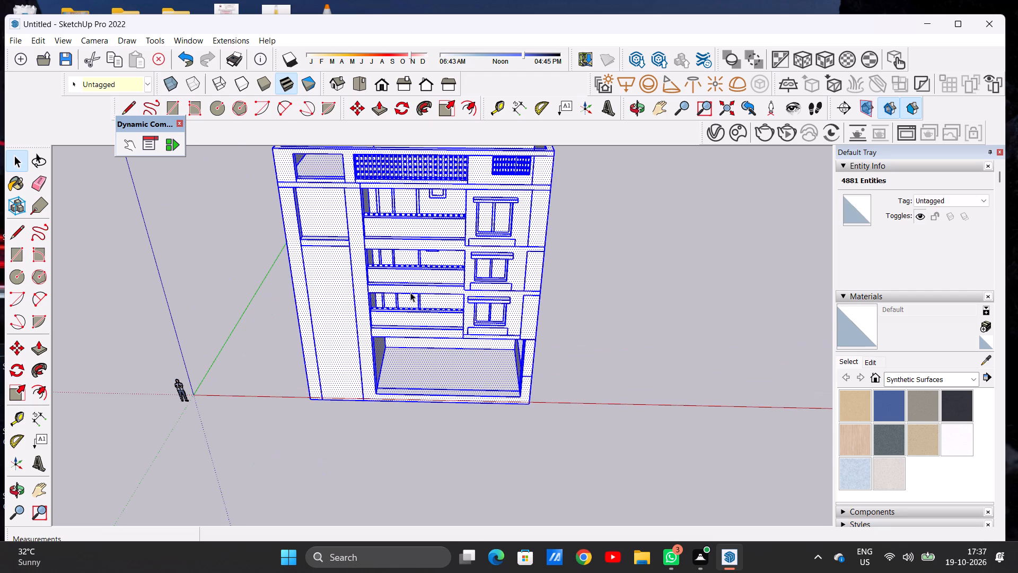
{"action": "key", "text": "m"}
{"action": "left_click", "coordinate": [526, 406]}
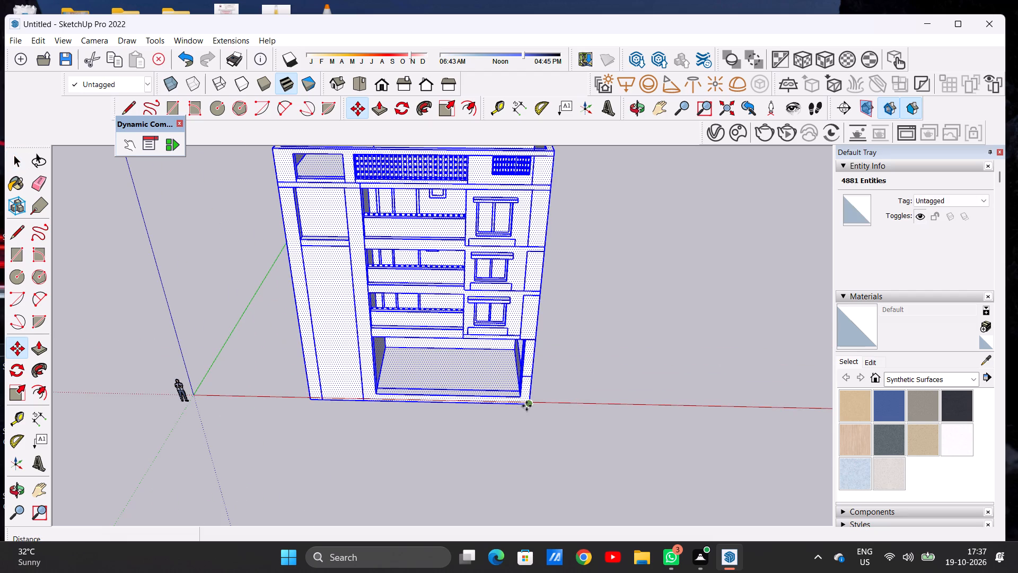
{"action": "left_click", "coordinate": [589, 325]}
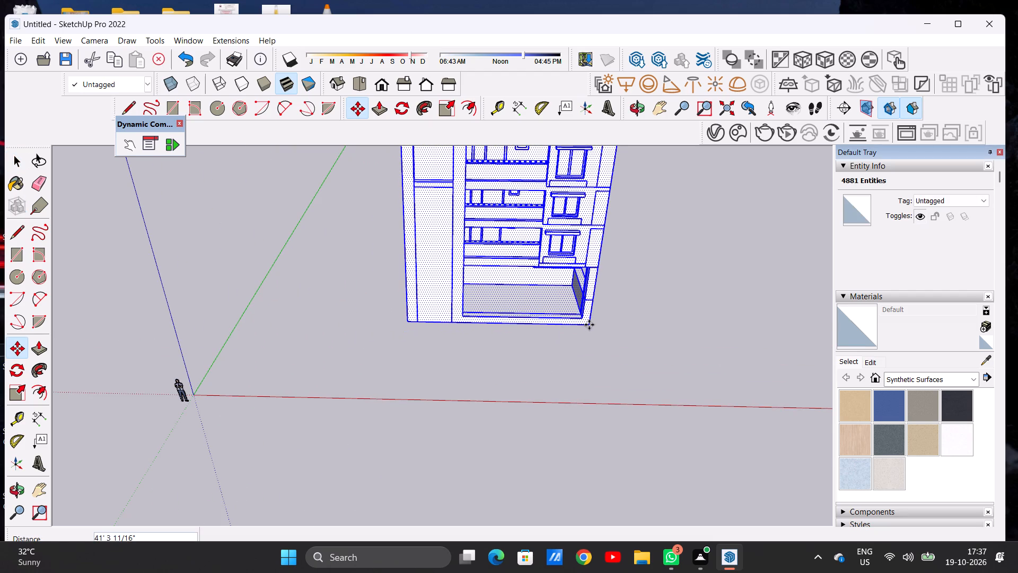
{"action": "key", "text": "space"}
{"action": "scroll", "coordinate": [401, 347], "scroll_direction": "down", "scroll_amount": 8}
{"action": "left_click", "coordinate": [563, 289]}
Examine the relocated building's front elevation, focusing on the tall vertical panel and the ground-floor opening.
{"action": "scroll", "coordinate": [471, 305], "scroll_direction": "up", "scroll_amount": 6}
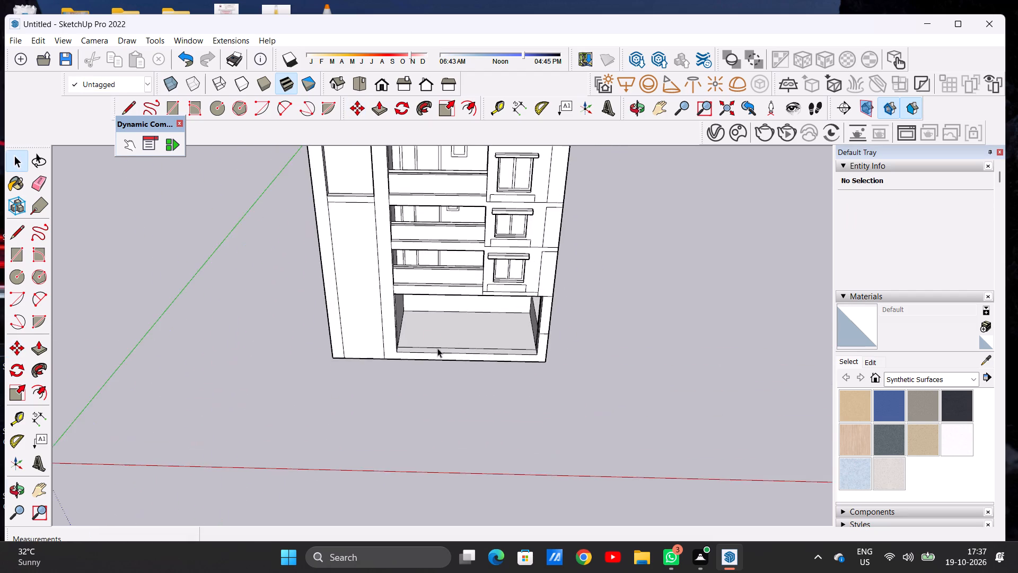
{"action": "middle_click_drag", "start_coordinate": [437, 347], "coordinate": [446, 277]}
{"action": "scroll", "coordinate": [329, 364], "scroll_direction": "down", "scroll_amount": 12}
{"action": "scroll", "coordinate": [366, 356], "scroll_direction": "up", "scroll_amount": 5}
{"action": "scroll", "coordinate": [366, 356], "scroll_direction": "down", "scroll_amount": 1}
{"action": "scroll", "coordinate": [366, 356], "scroll_direction": "up", "scroll_amount": 2}
{"action": "middle_click_drag", "start_coordinate": [334, 384], "coordinate": [339, 349]}
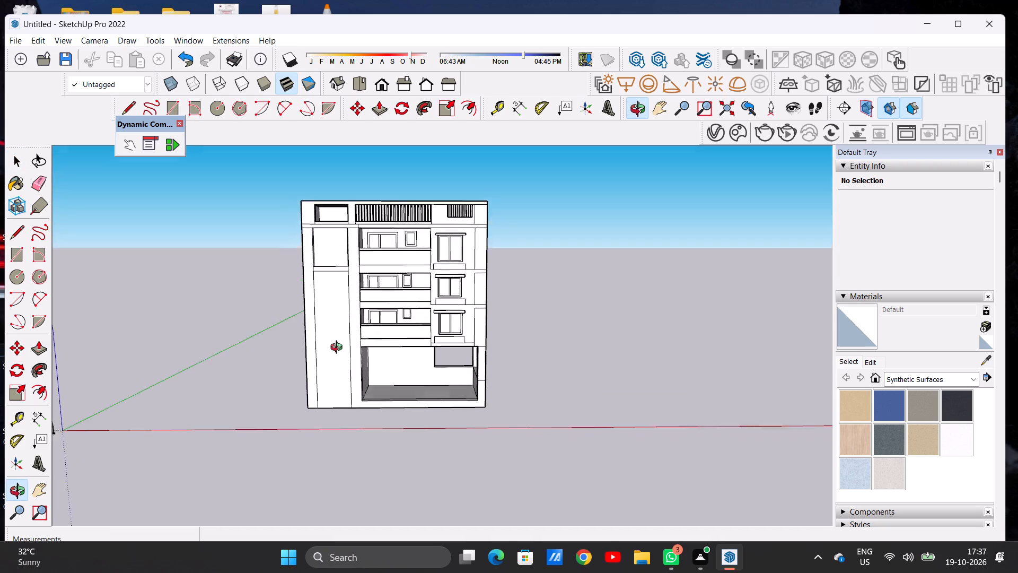
{"action": "middle_click_drag", "start_coordinate": [339, 349], "coordinate": [343, 387]}
{"action": "scroll", "coordinate": [350, 426], "scroll_direction": "down", "scroll_amount": 6}
{"action": "scroll", "coordinate": [350, 386], "scroll_direction": "up", "scroll_amount": 7}
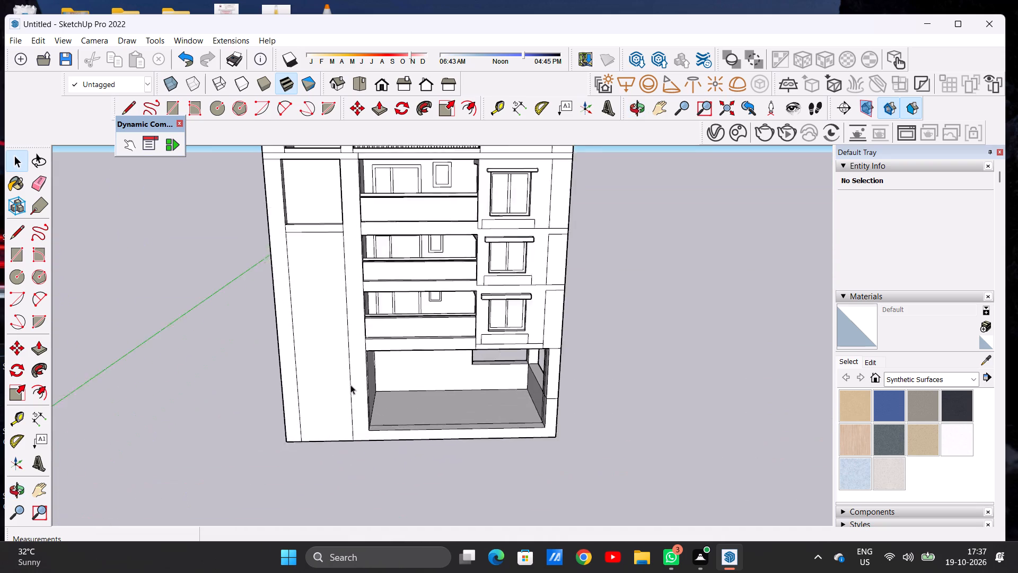
{"action": "scroll", "coordinate": [350, 385], "scroll_direction": "up", "scroll_amount": 2}
{"action": "middle_click_drag", "start_coordinate": [302, 396], "coordinate": [306, 370]}
{"action": "scroll", "coordinate": [307, 391], "scroll_direction": "down", "scroll_amount": 5}
{"action": "scroll", "coordinate": [308, 393], "scroll_direction": "up", "scroll_amount": 1}
{"action": "scroll", "coordinate": [308, 393], "scroll_direction": "down", "scroll_amount": 1}
{"action": "scroll", "coordinate": [308, 393], "scroll_direction": "up", "scroll_amount": 2}
{"action": "middle_click_drag", "start_coordinate": [310, 390], "coordinate": [310, 386]}
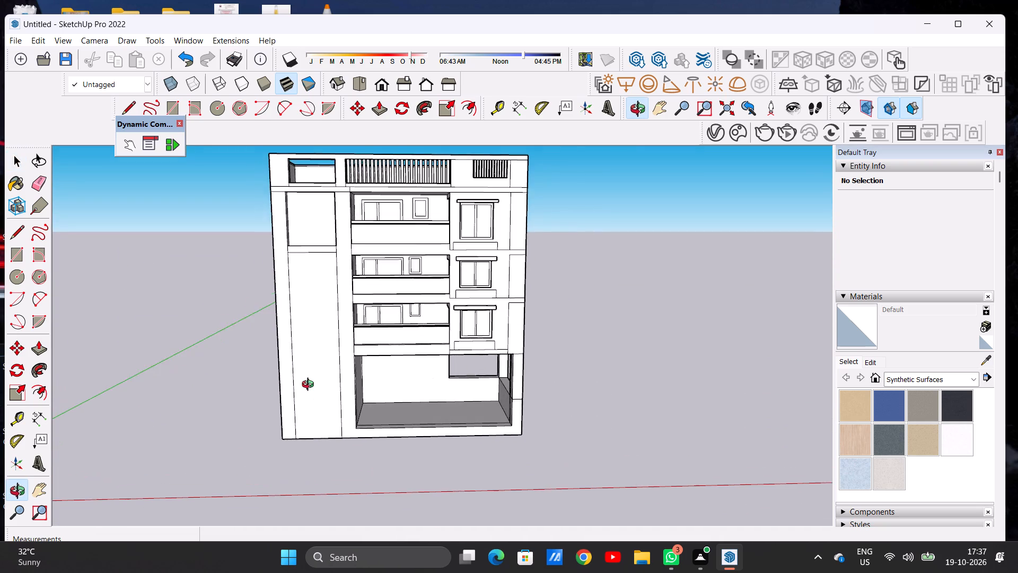
{"action": "middle_click_drag", "start_coordinate": [310, 386], "coordinate": [312, 383]}
{"action": "scroll", "coordinate": [322, 376], "scroll_direction": "up", "scroll_amount": 2}
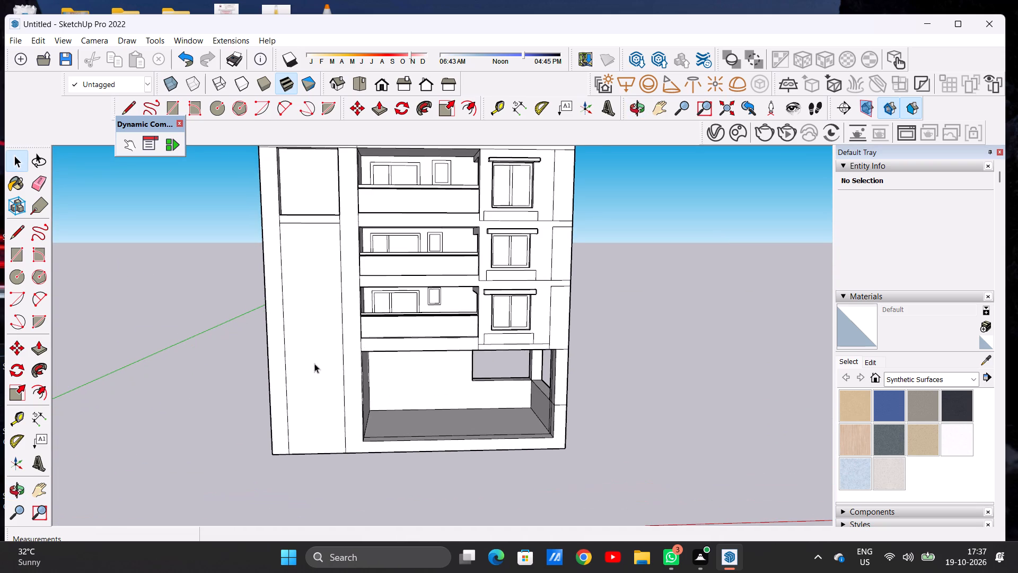